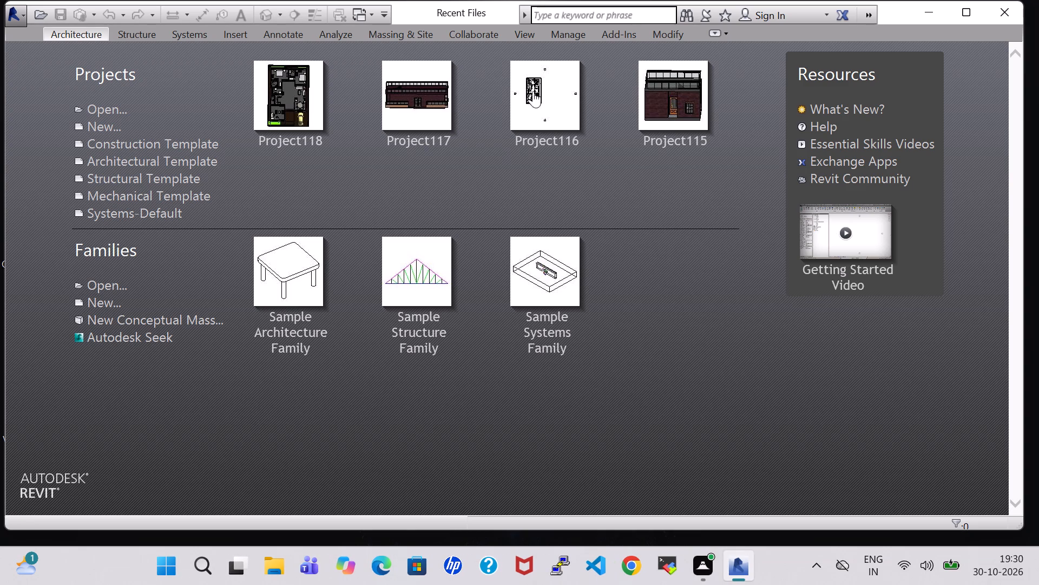
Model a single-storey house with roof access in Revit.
Create a new project based on the Architectural Template.
left_click(98, 127)
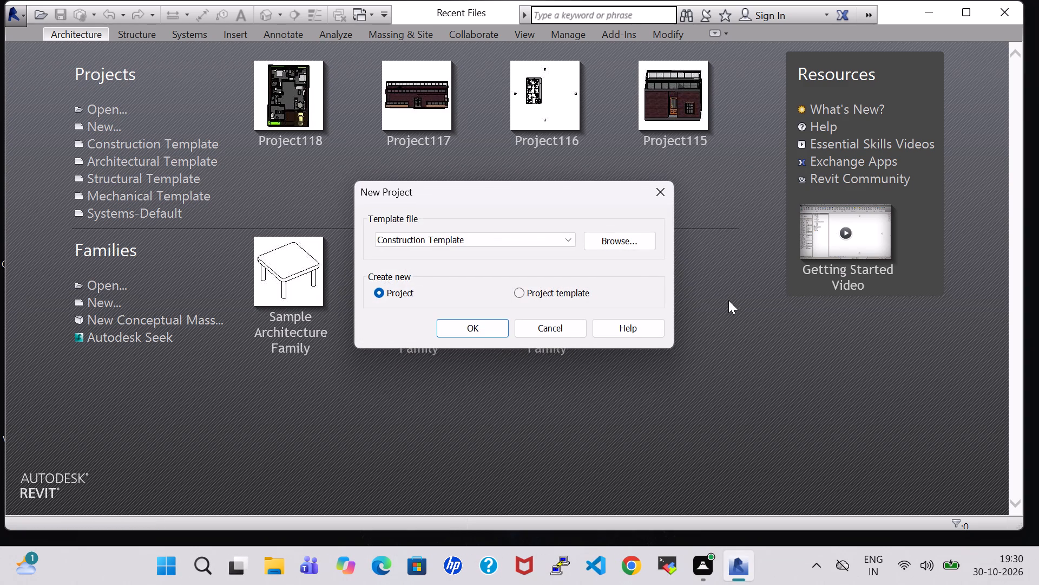
left_click(516, 234)
left_click(419, 269)
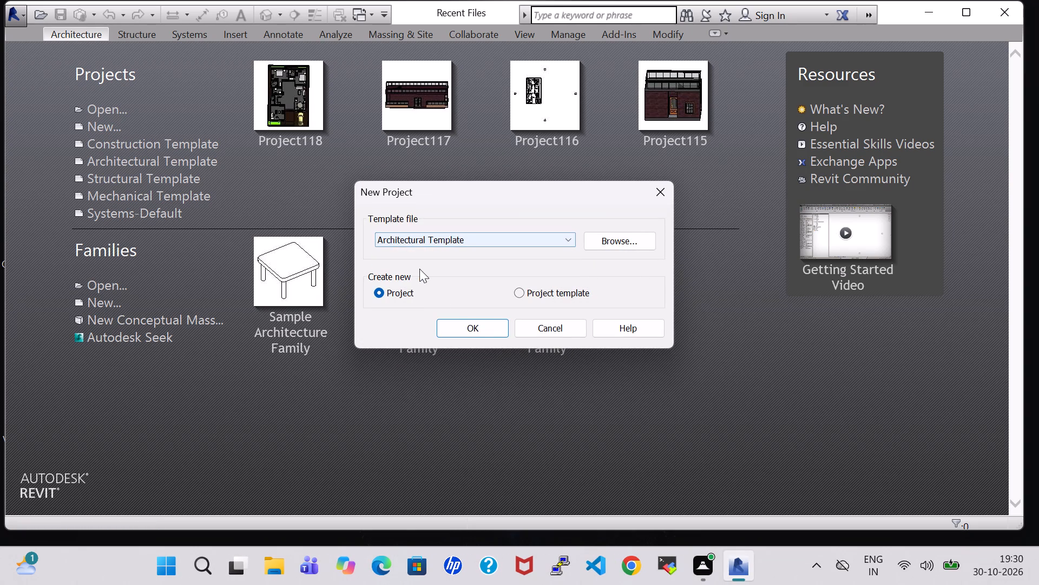
left_click(476, 323)
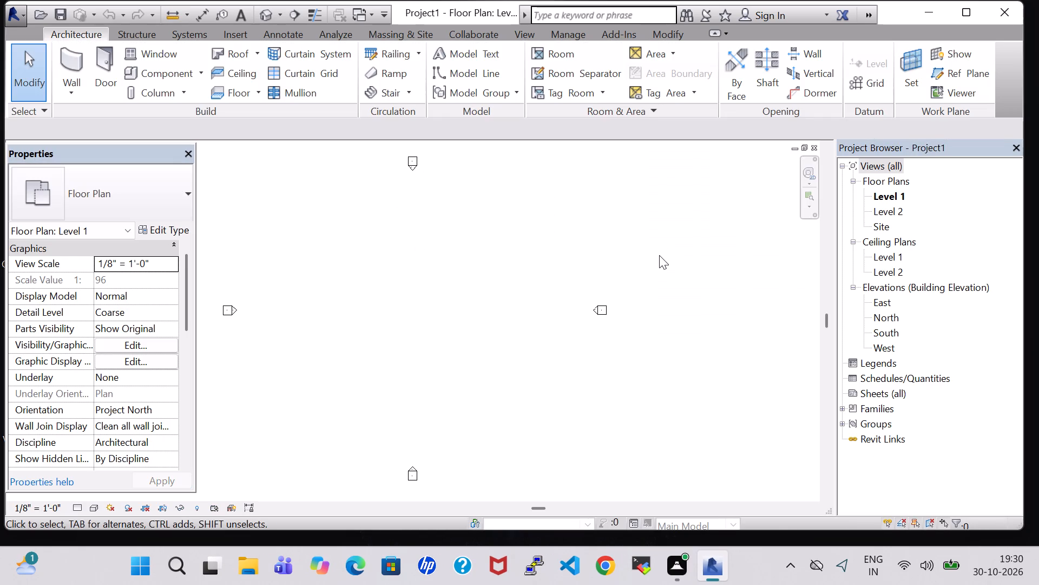
Draw a 30' horizontal Basic Wall Generic - 8" on the Level 1 plan as the upper side of the building outline.
middle_click_drag(463, 266, 483, 266)
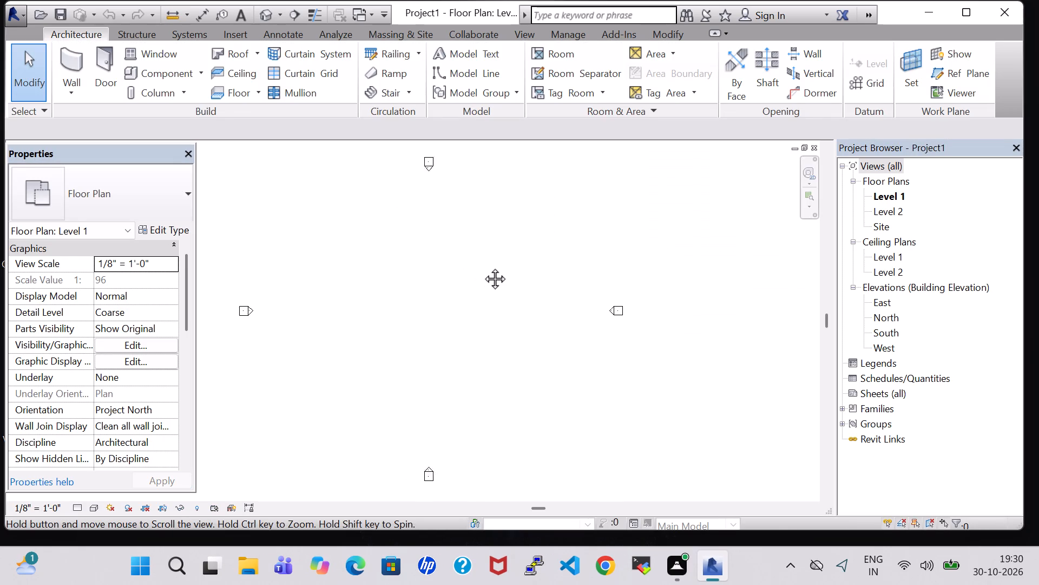
middle_click_drag(483, 266, 532, 268)
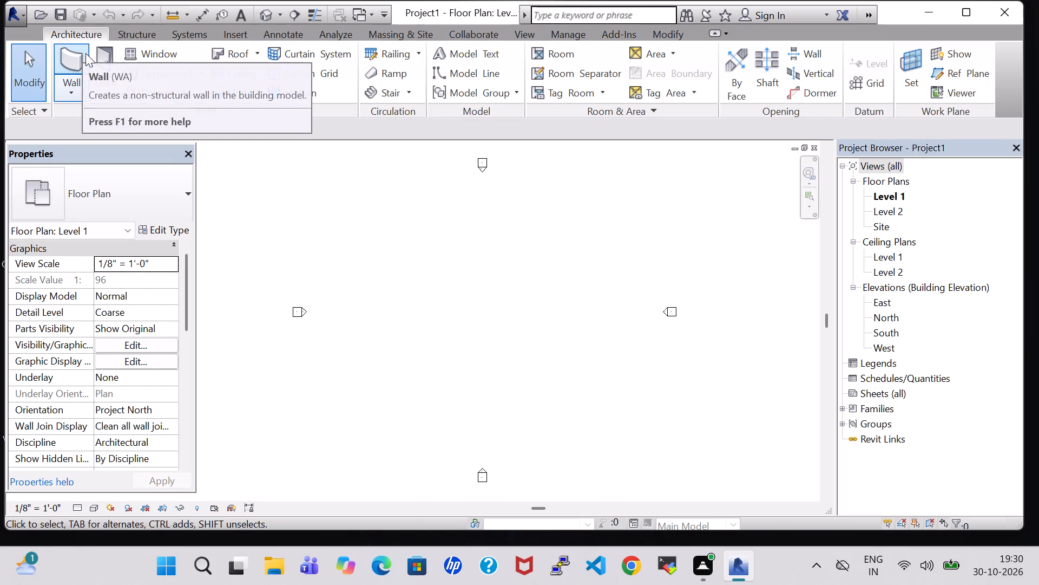
left_click(66, 48)
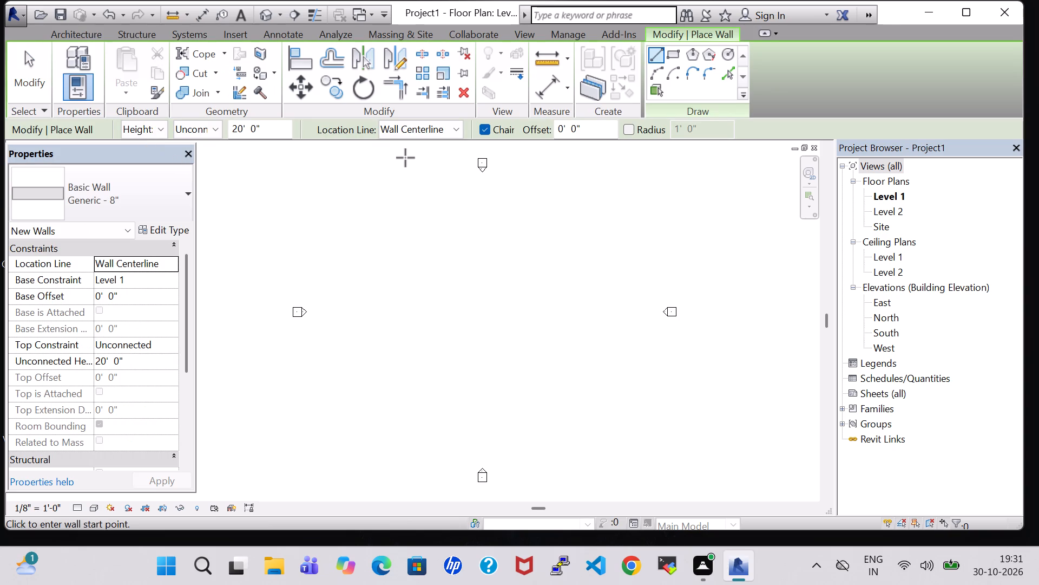
left_click(386, 231)
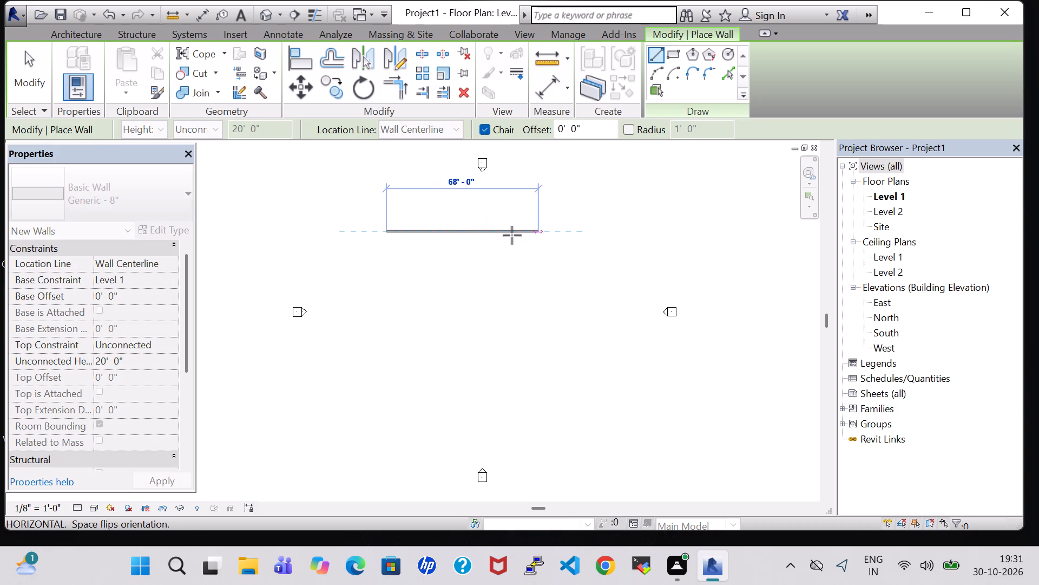
scroll(493, 237, "up", 4)
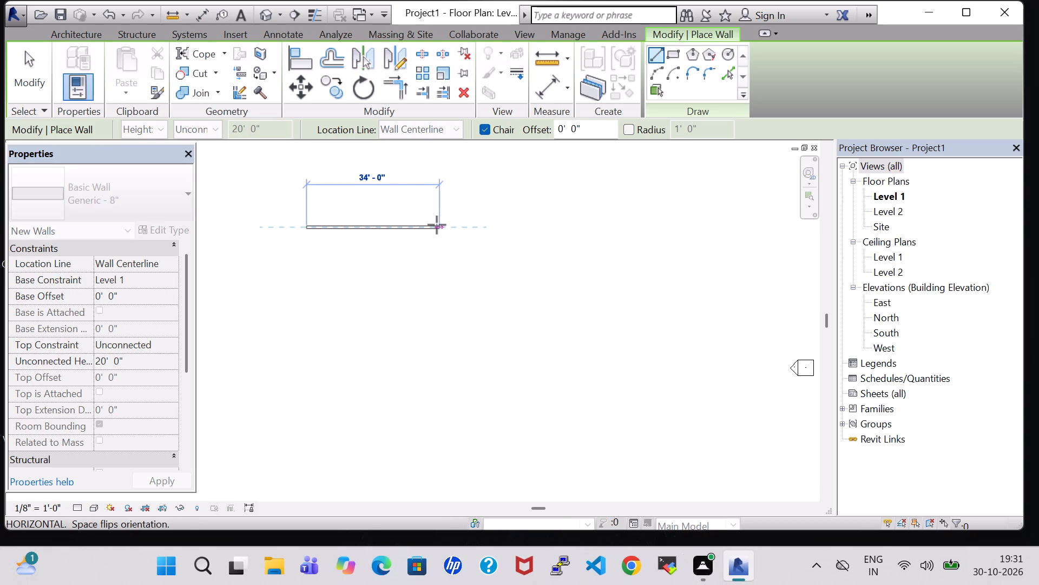
key("Escape")
scroll(430, 225, "down", 4)
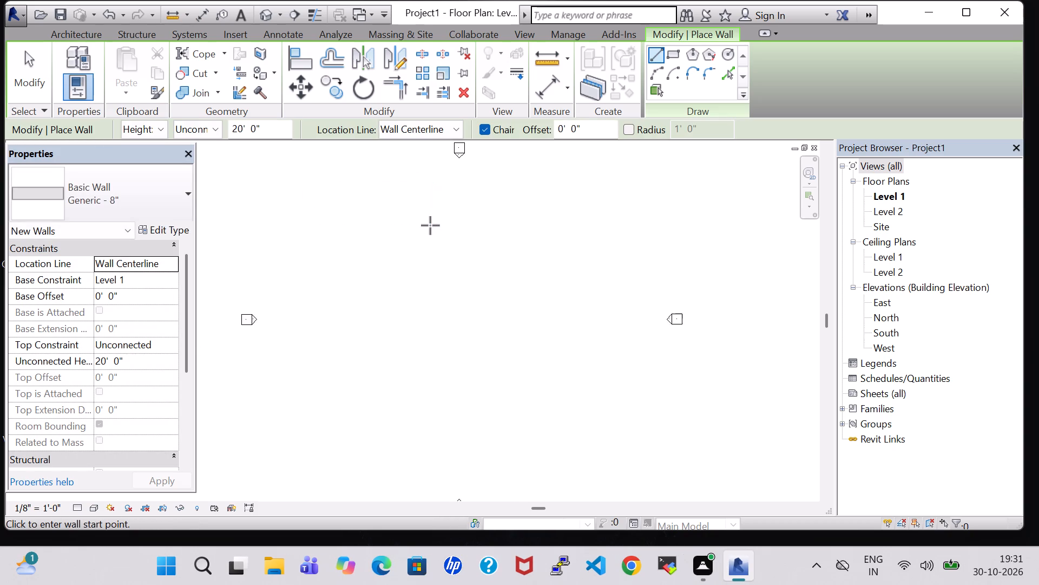
left_click(417, 229)
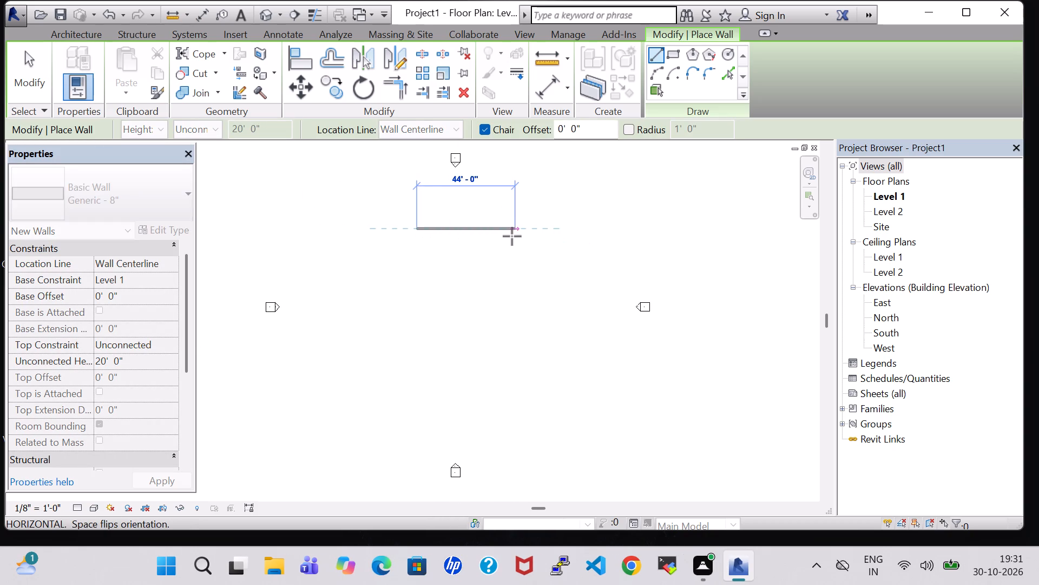
scroll(487, 236, "up", 3)
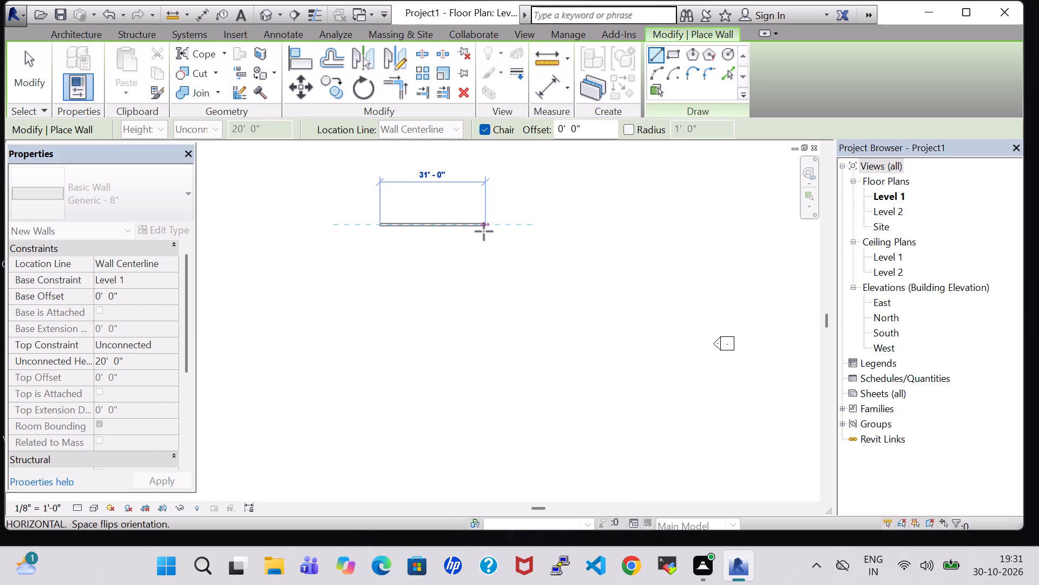
scroll(481, 231, "up", 4)
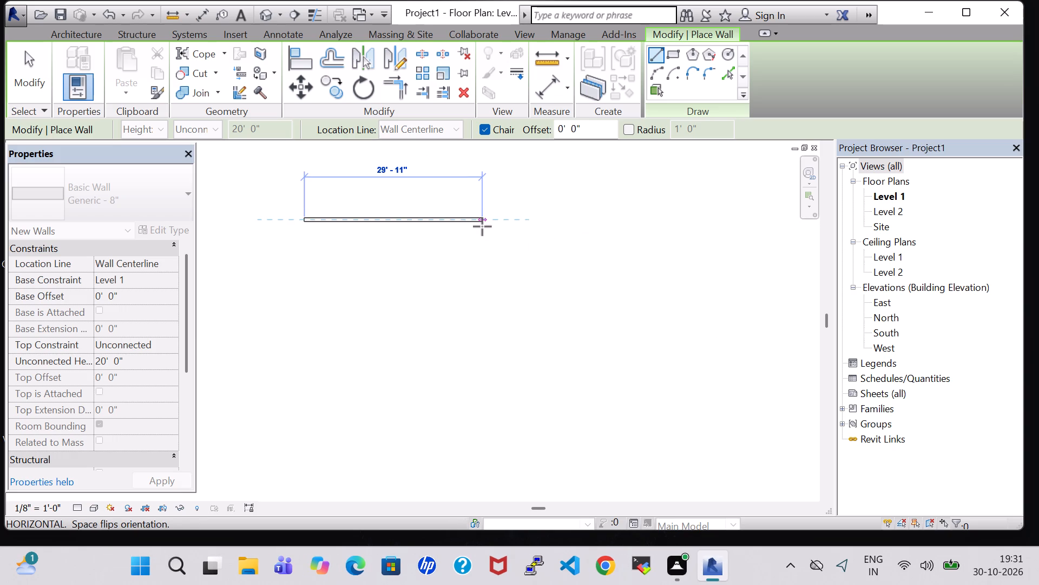
scroll(482, 226, "up", 3)
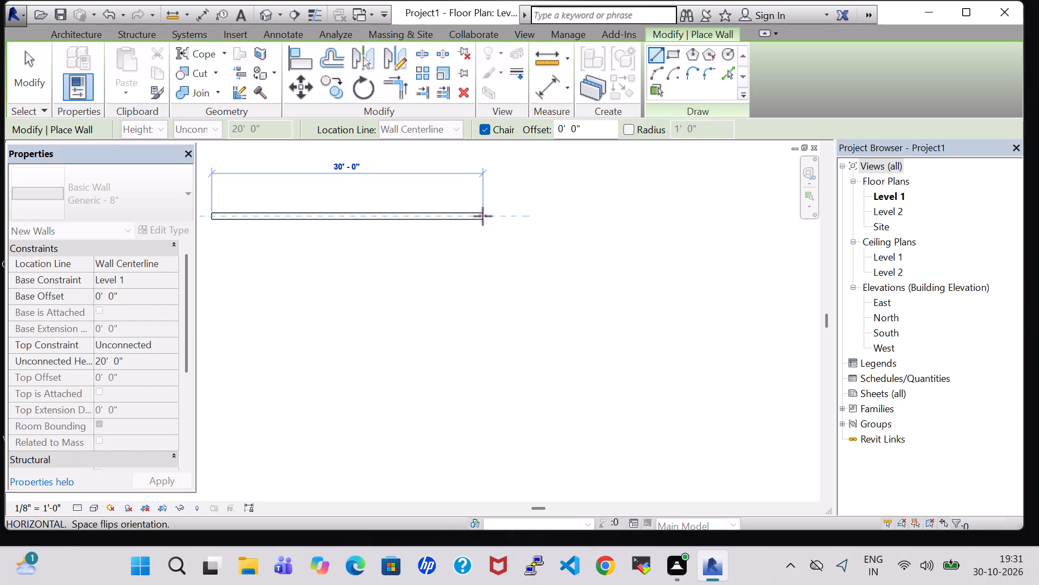
left_click(483, 216)
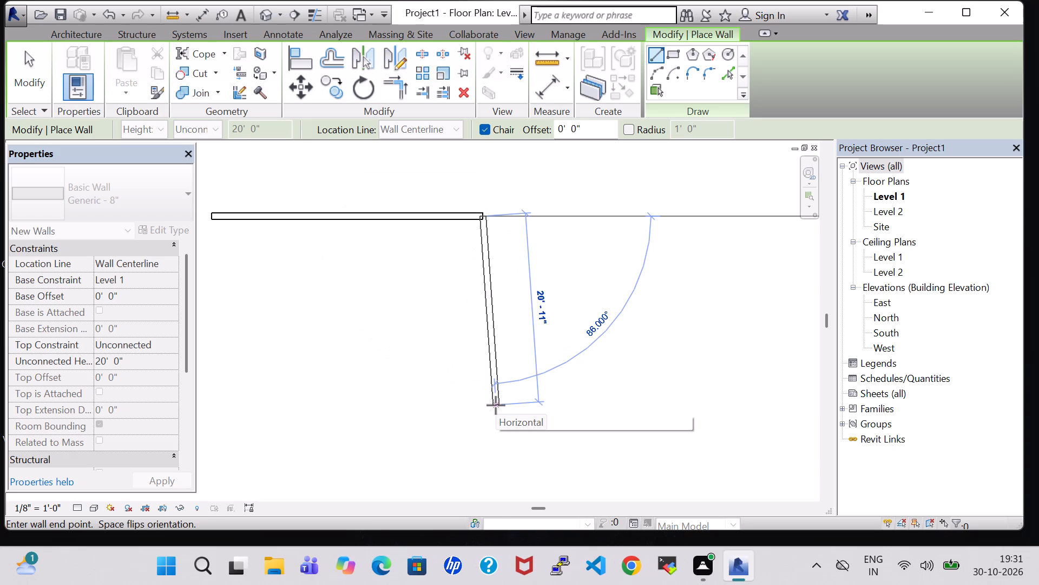
Draw the remaining three walls from the first wall's end, closing a rectangle 30' wide and 40' long.
scroll(496, 405, "down", 3)
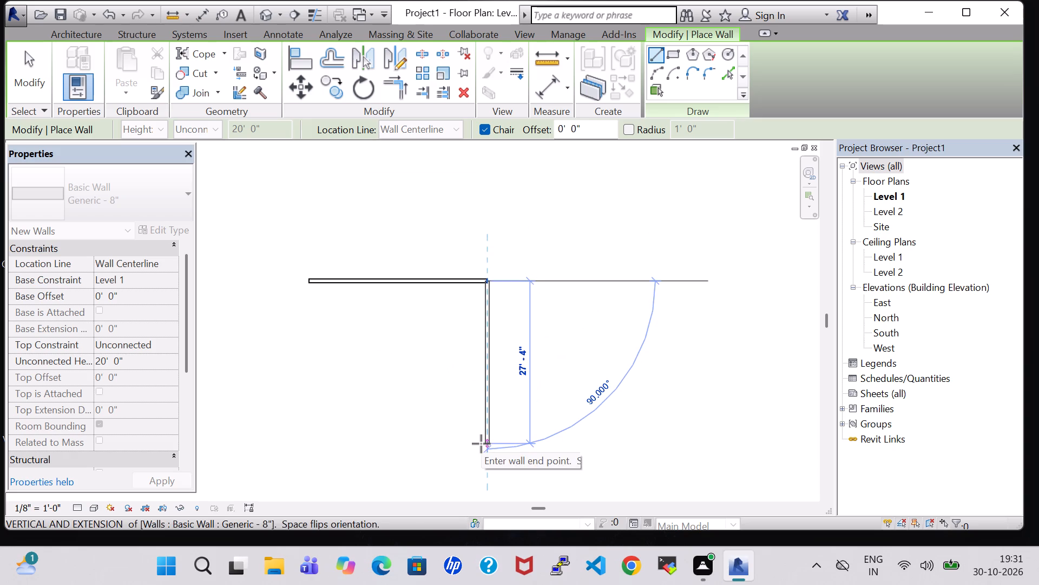
middle_click_drag(481, 444, 497, 352)
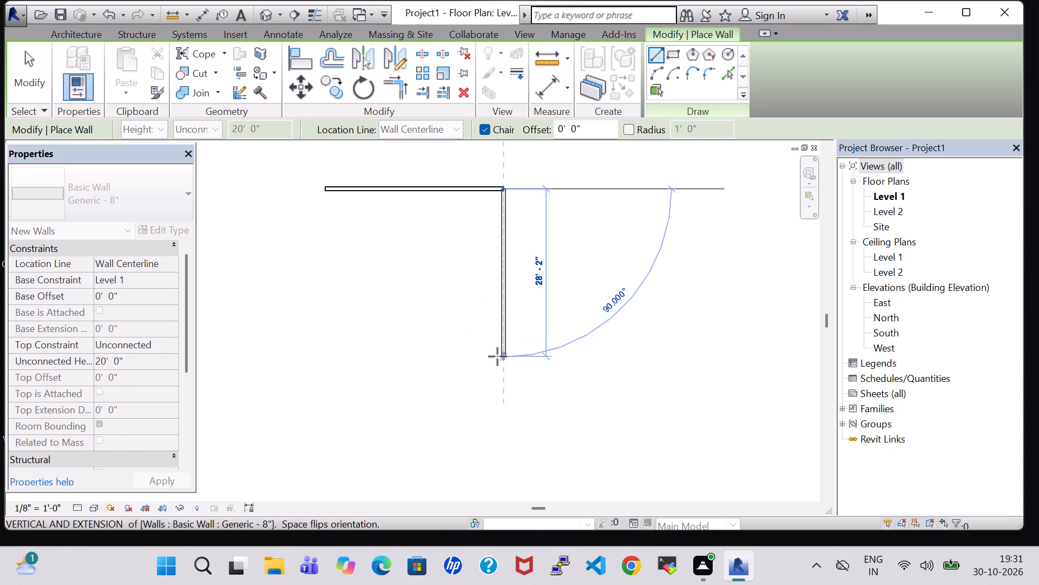
left_click(505, 427)
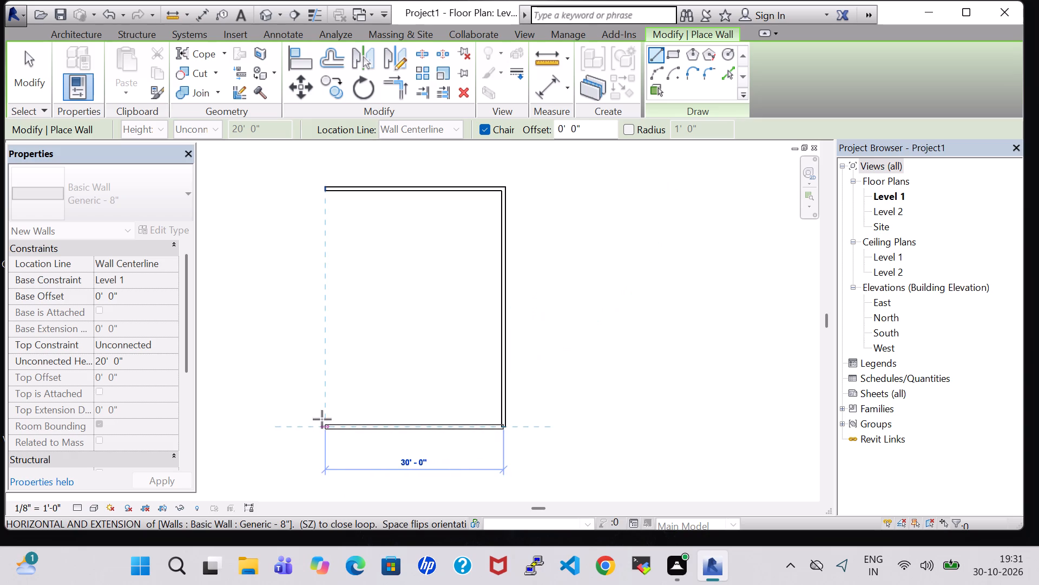
left_click(322, 419)
left_click(326, 193)
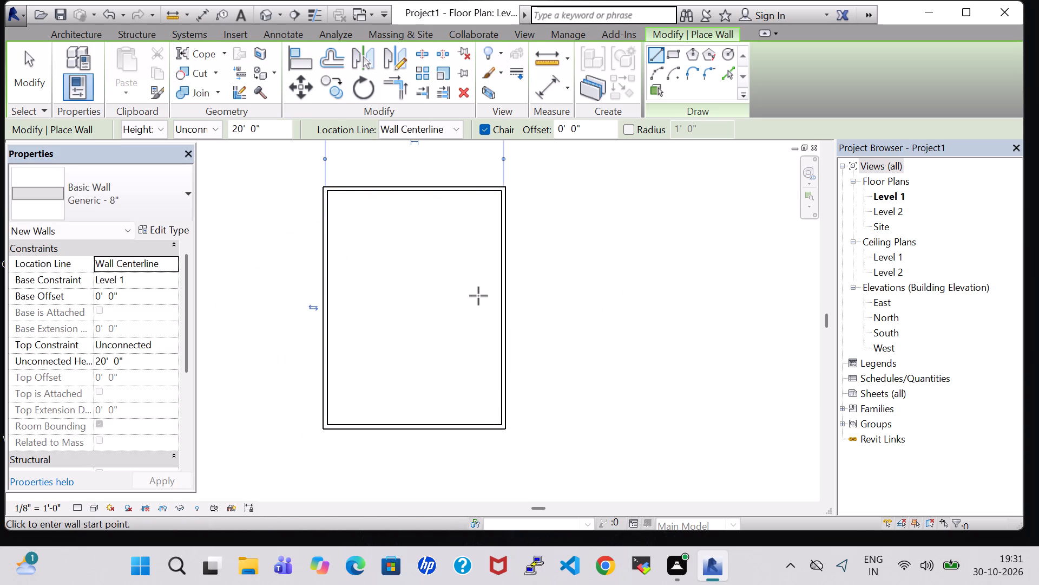
key("Escape")
key("Escape")
key("Escape")
Set the unconnected height of the rectangle's upper horizontal wall to 10'.
middle_click_drag(549, 311, 551, 311)
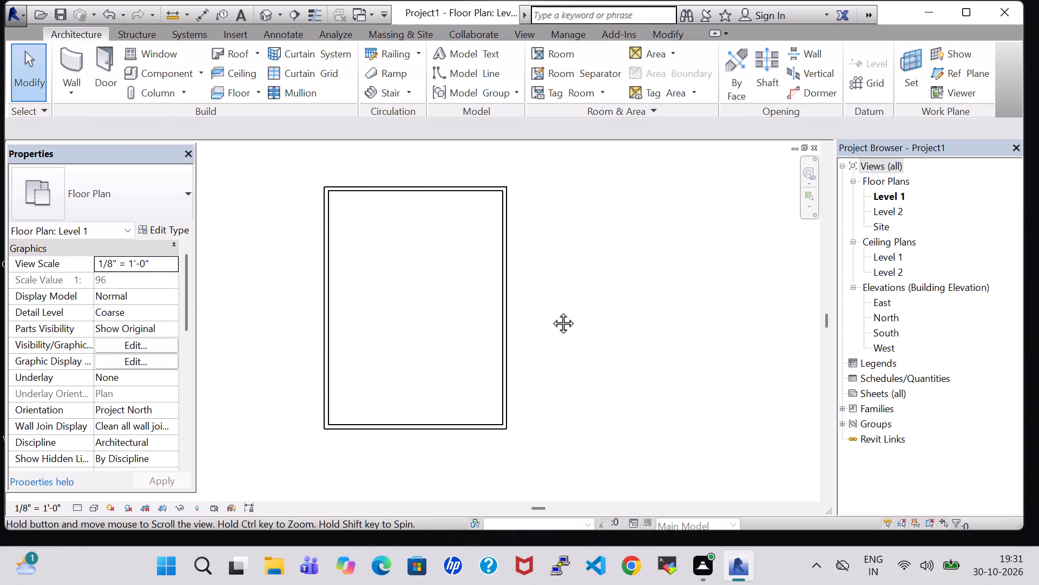
middle_click_drag(551, 311, 645, 307)
middle_click_drag(645, 307, 617, 302)
scroll(686, 248, "up", 1)
middle_click(686, 248)
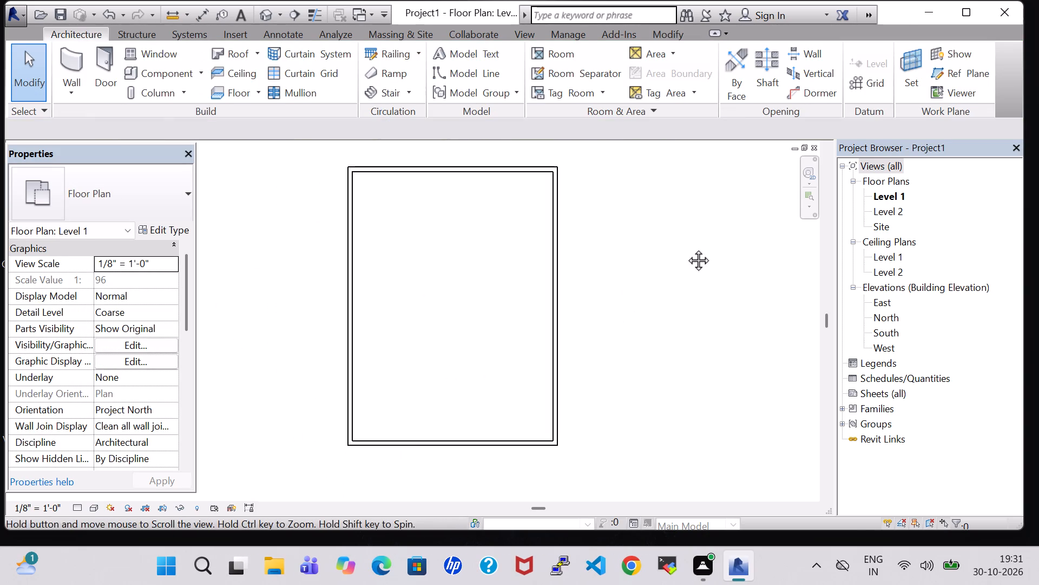
scroll(689, 248, "up", 1)
middle_click_drag(689, 248, 739, 253)
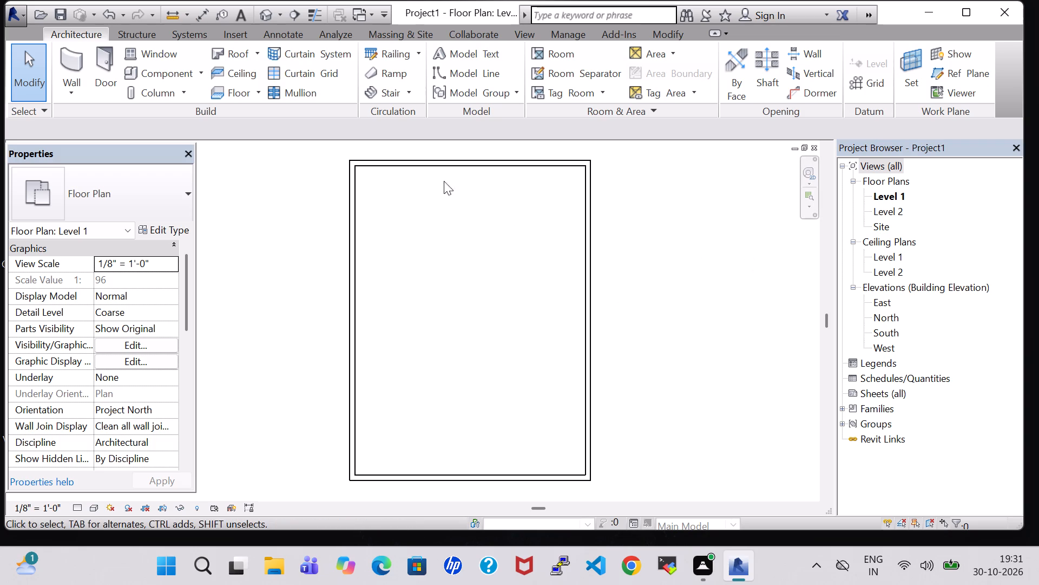
left_click(433, 167)
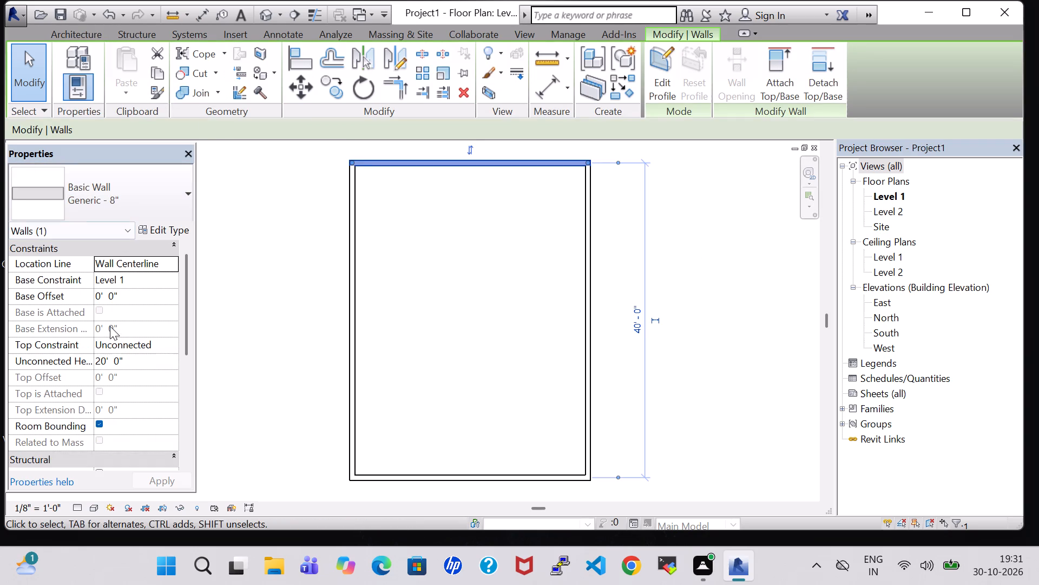
left_click(102, 365)
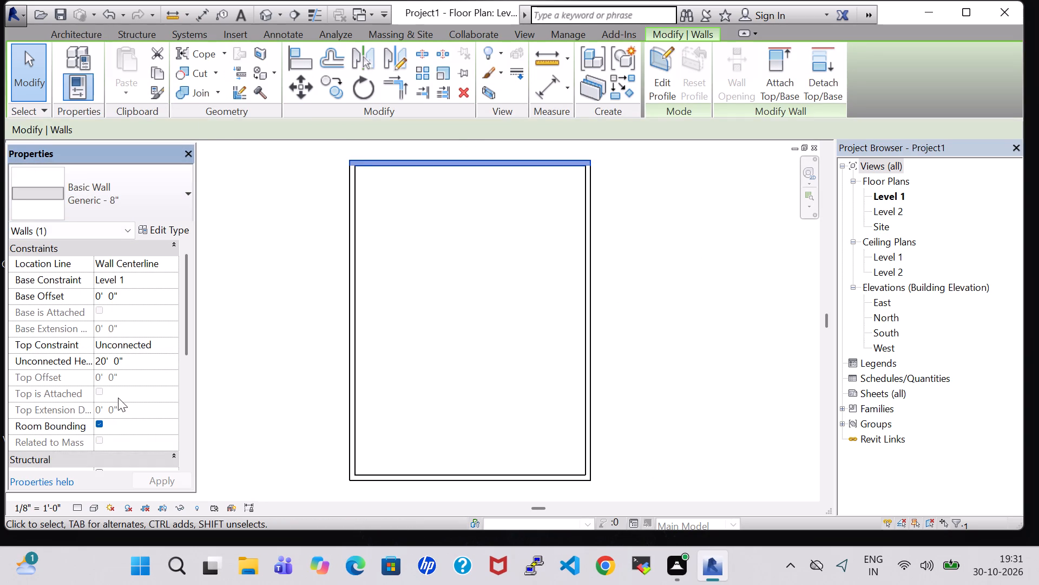
key("BackSpace")
key("1")
key("Return")
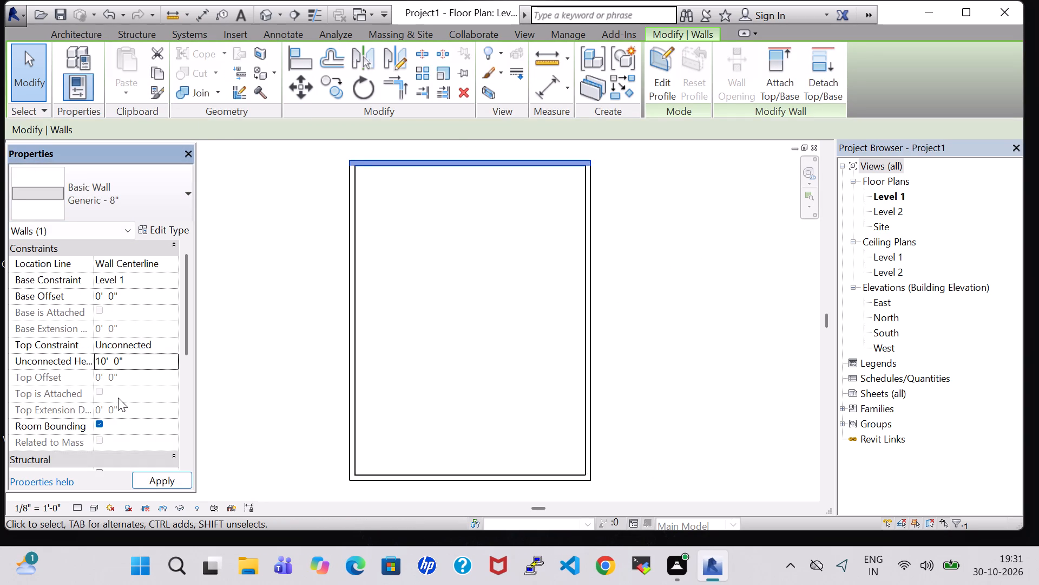
Set the unconnected height of the rectangle's left vertical wall to 10'.
left_click(353, 316)
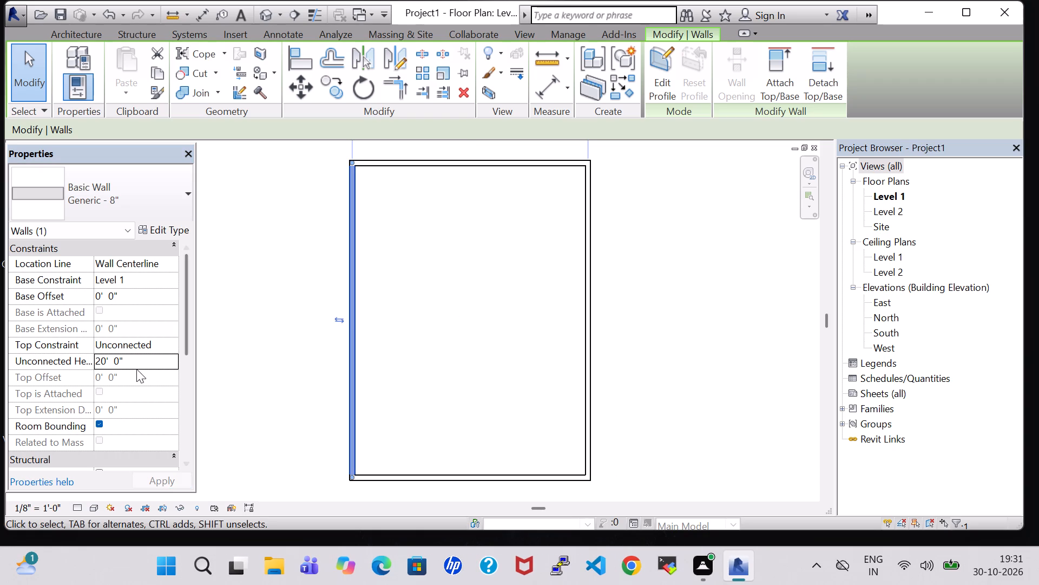
left_click(102, 363)
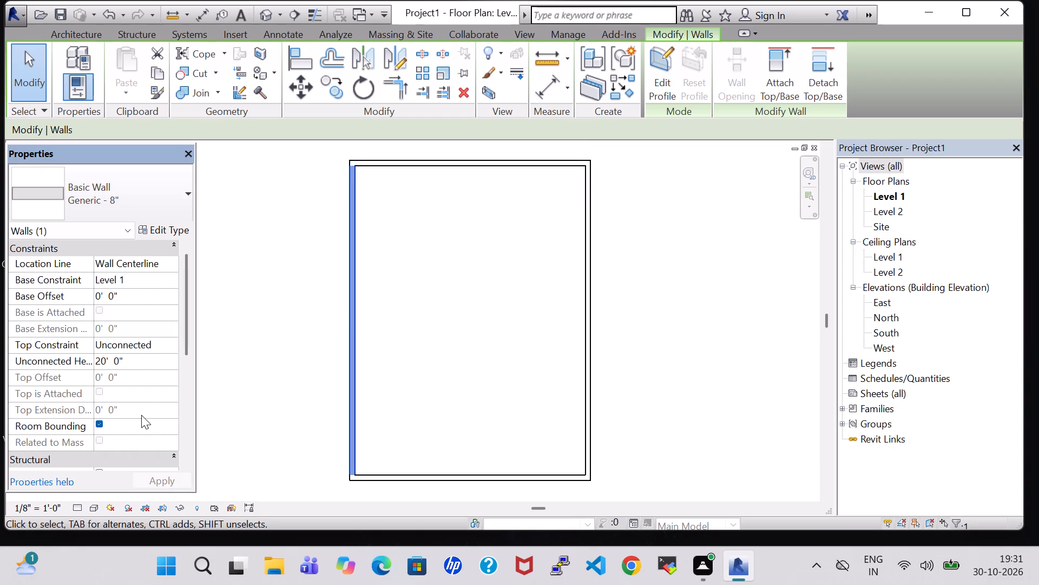
key("BackSpace")
key("1")
key("Return")
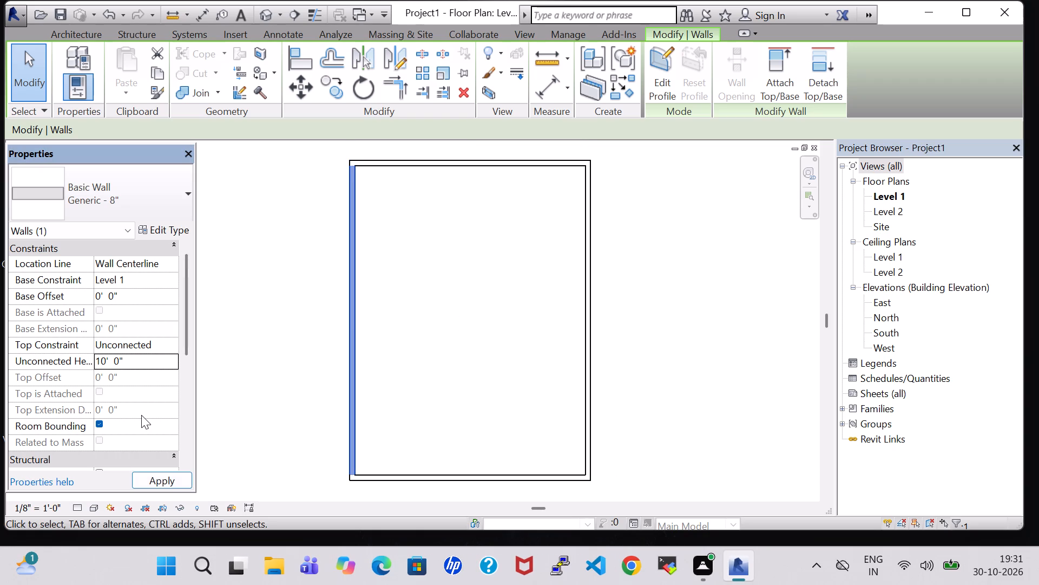
left_click(652, 265)
Set the unconnected height of the rectangle's right vertical wall to 10'.
left_click(593, 321)
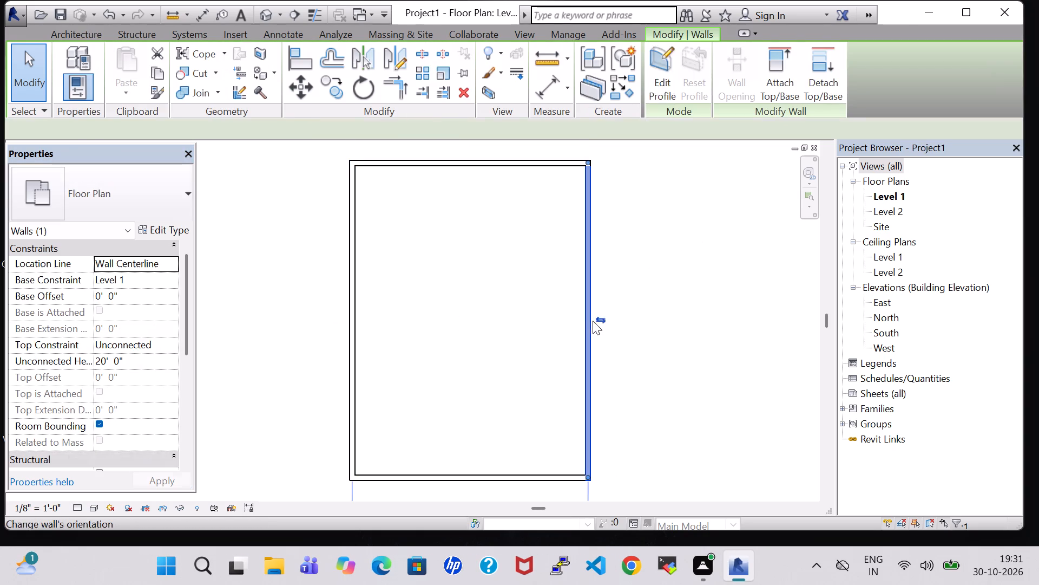
double_click(102, 365)
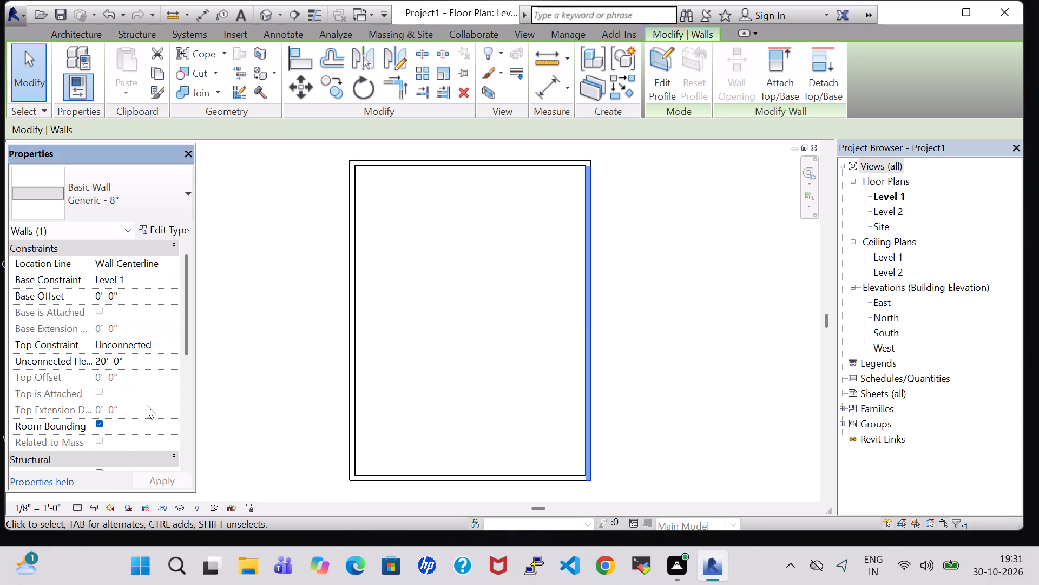
key("BackSpace")
key("1")
key("Return")
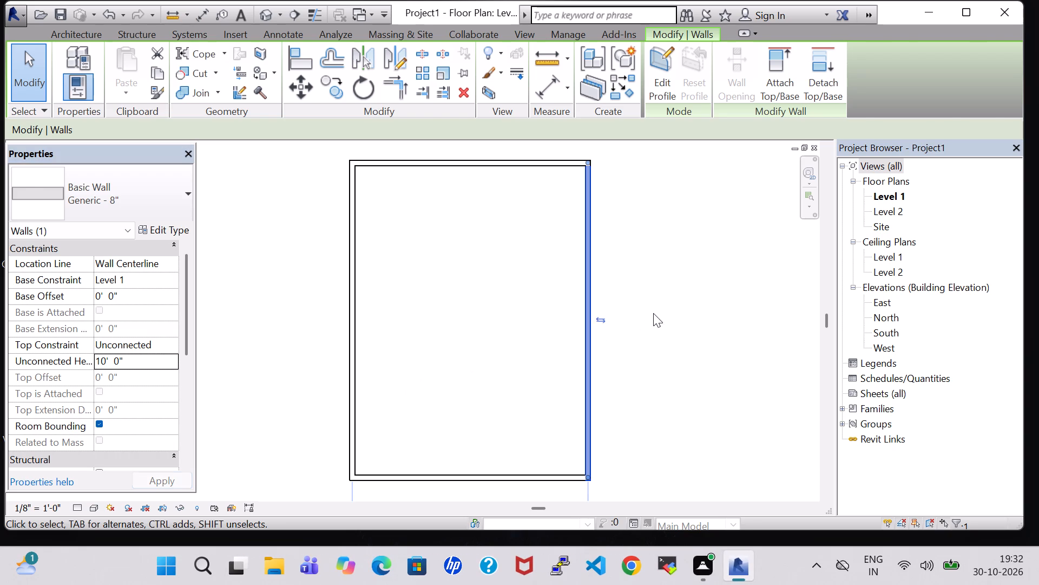
left_click(653, 313)
Set the unconnected height of the rectangle's lower horizontal wall to 10'.
left_click(504, 484)
double_click(104, 361)
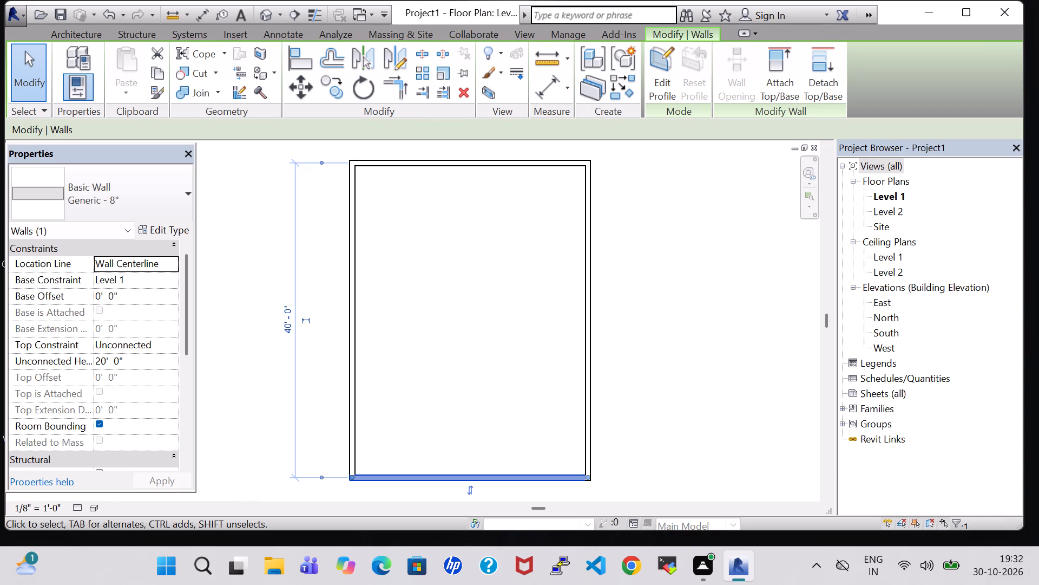
key("Left")
key("BackSpace")
key("1")
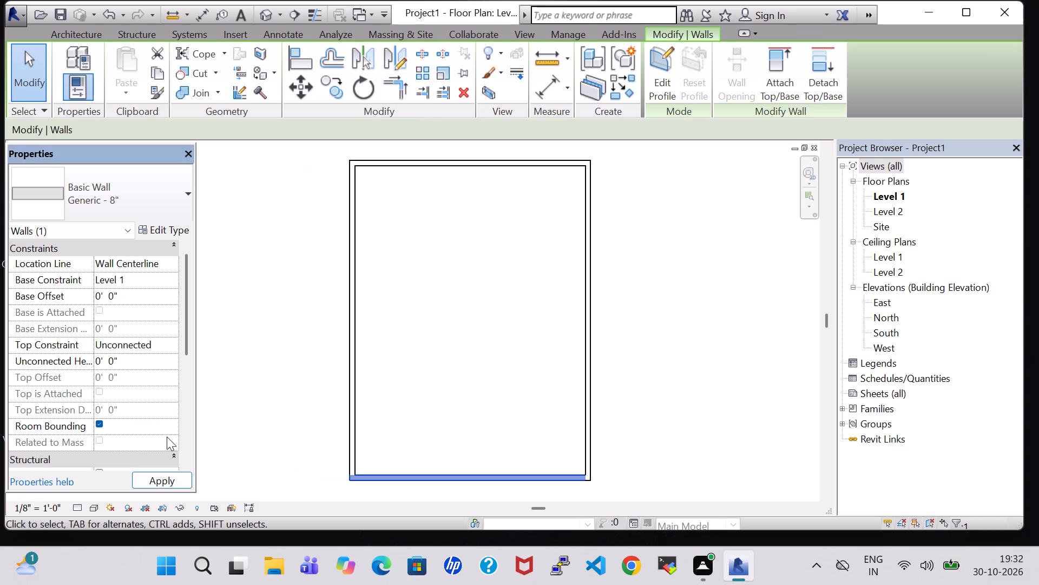
key("Return")
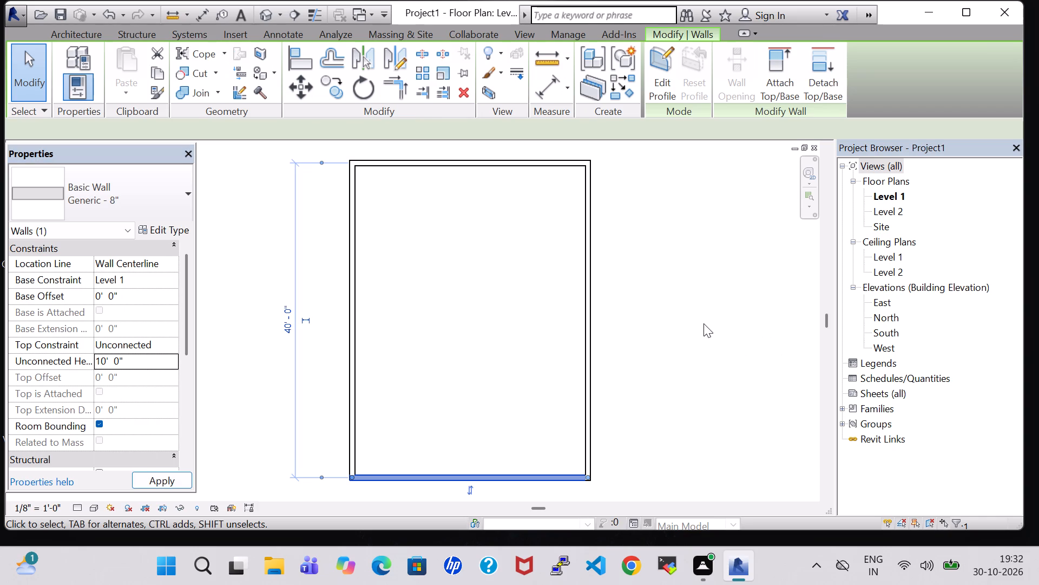
left_click(699, 322)
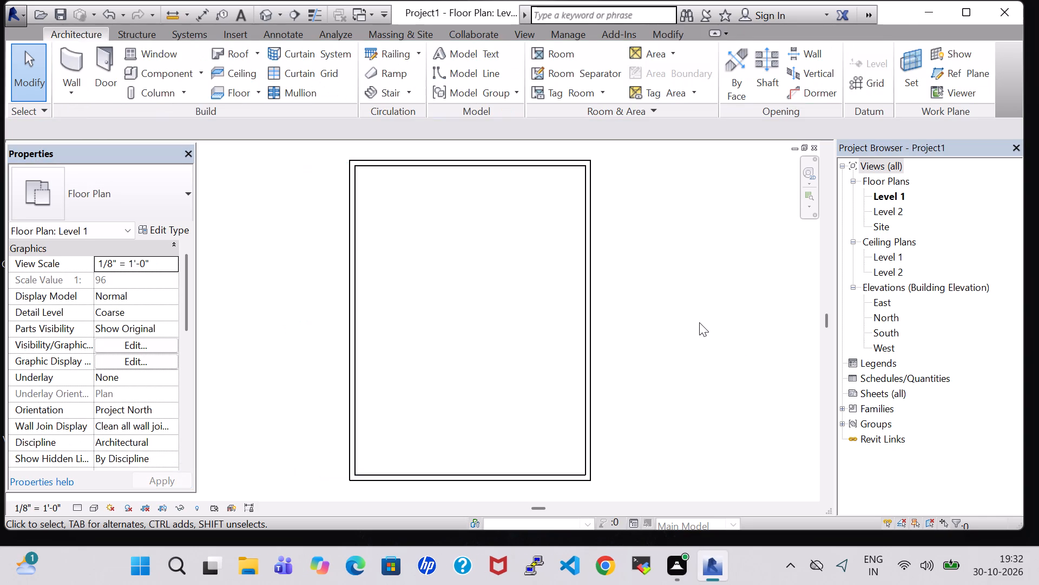
Draw a 10' high horizontal interior wall between the right and left exterior walls, about 11'-1" below the upper exterior wall.
left_click(72, 49)
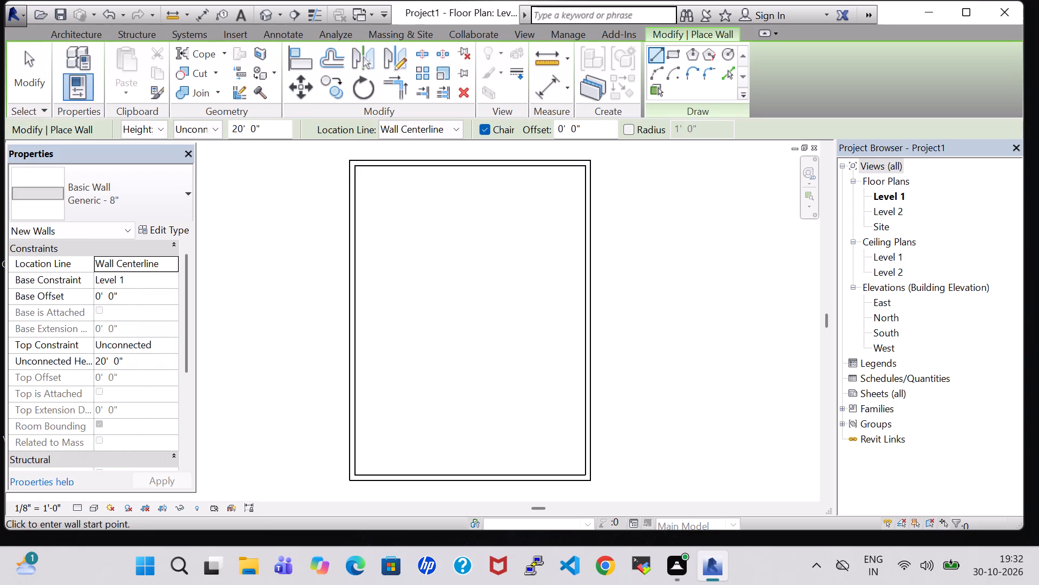
left_click(234, 129)
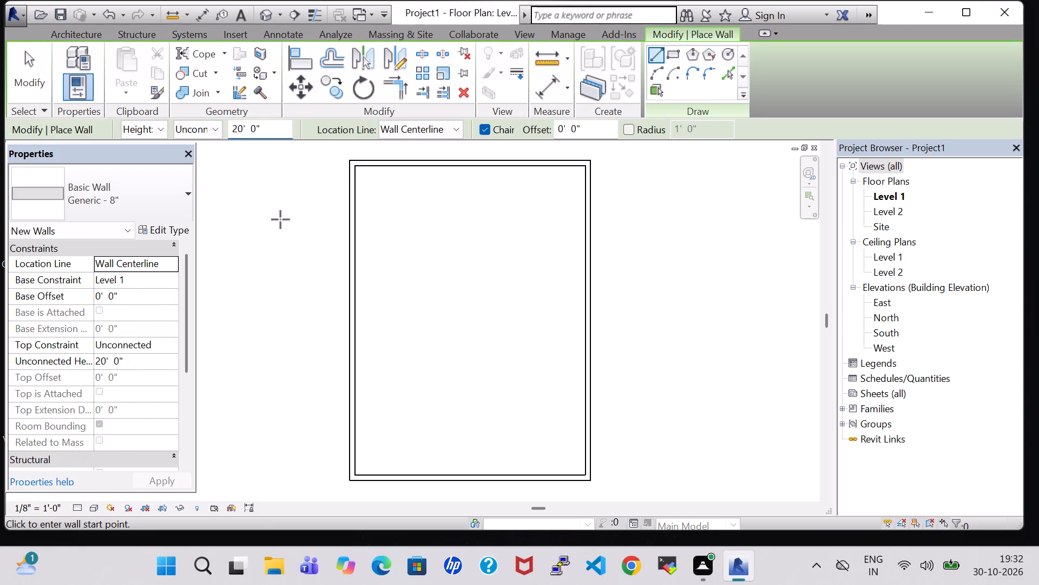
key("Right")
key("BackSpace")
key("1")
key("Return")
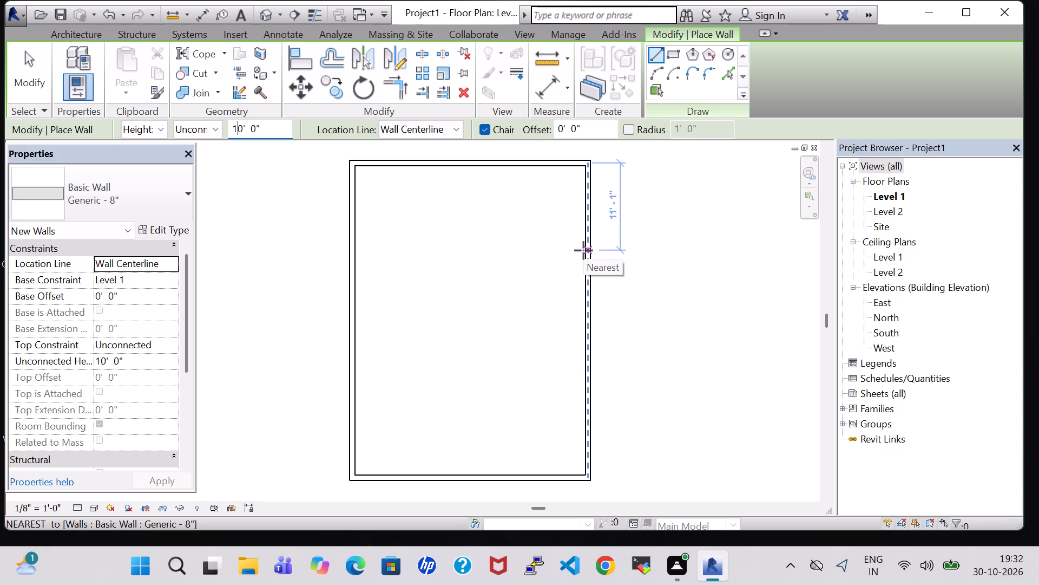
left_click(583, 250)
left_click(346, 251)
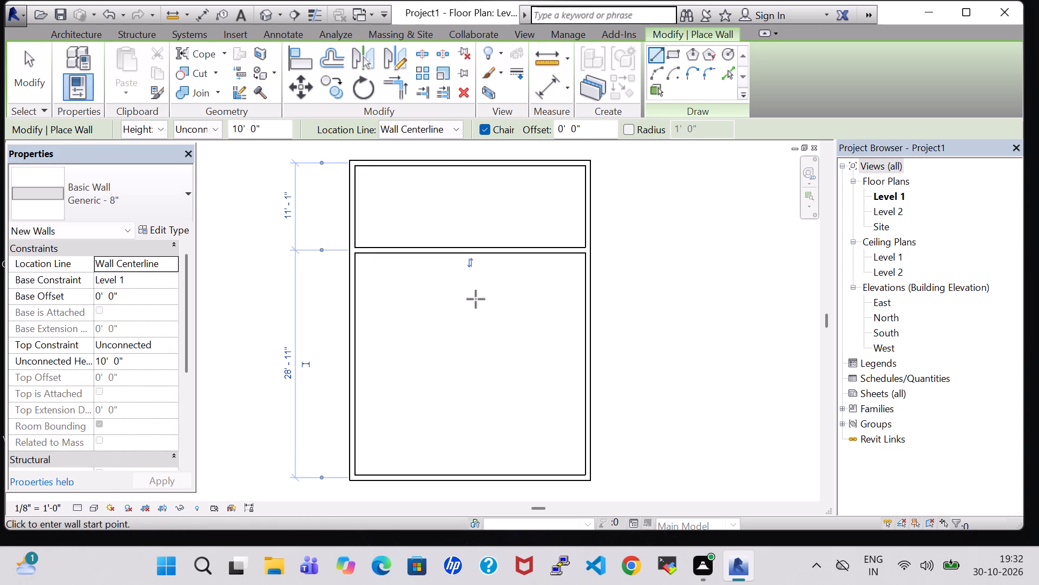
key("Escape")
key("Escape")
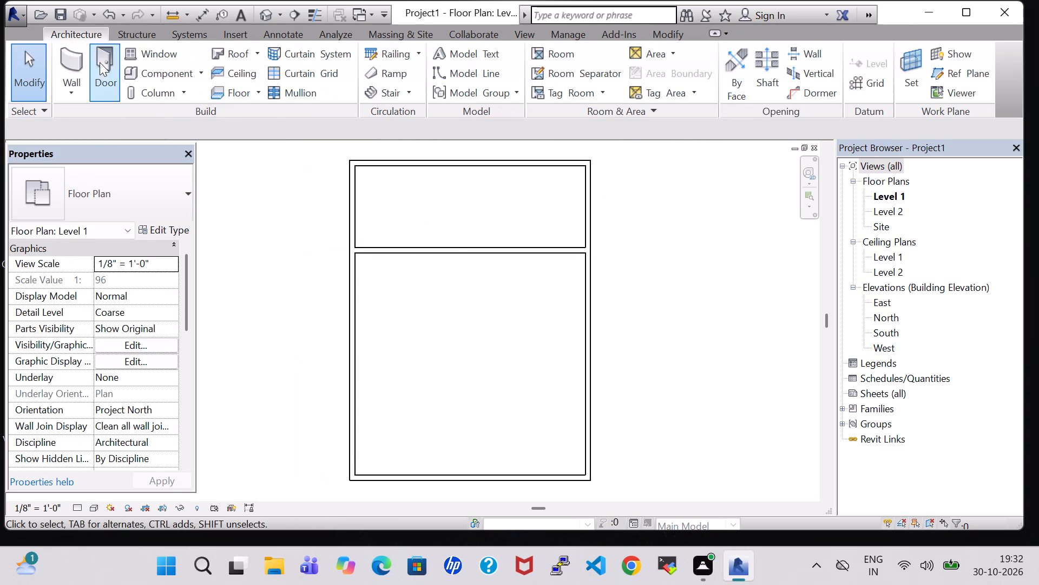
Draw two vertical walls from the horizontal partition to the upper exterior wall, about 10' from the right and 13'-9" from the left exterior wall.
left_click(68, 55)
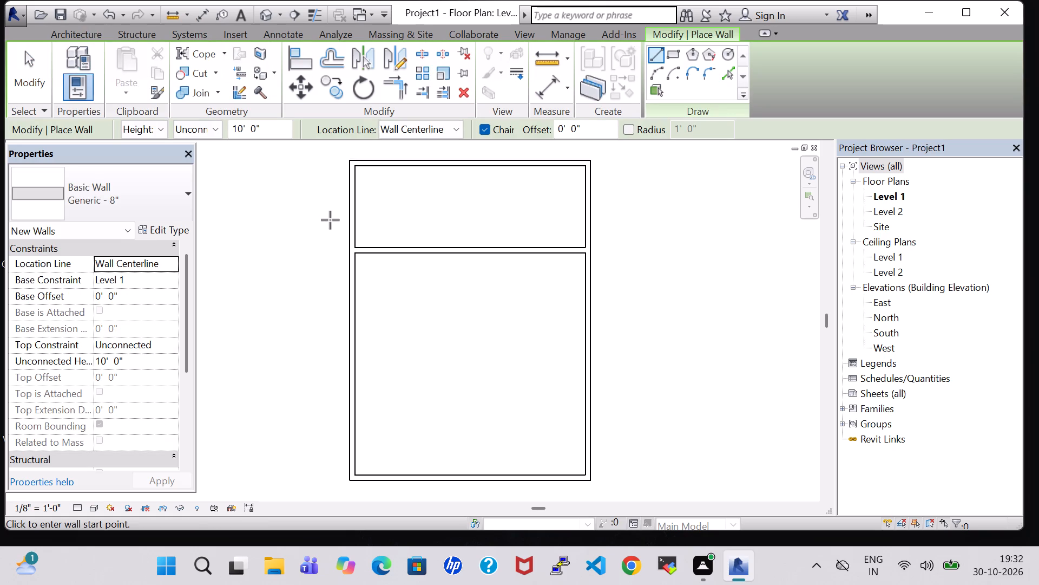
left_click(507, 246)
left_click(504, 166)
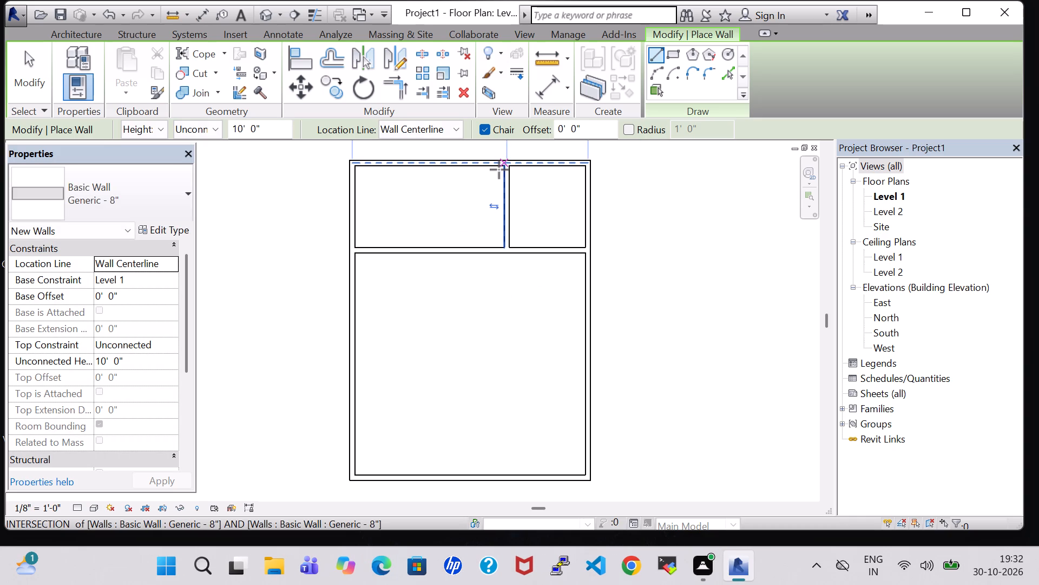
left_click(460, 255)
left_click(461, 171)
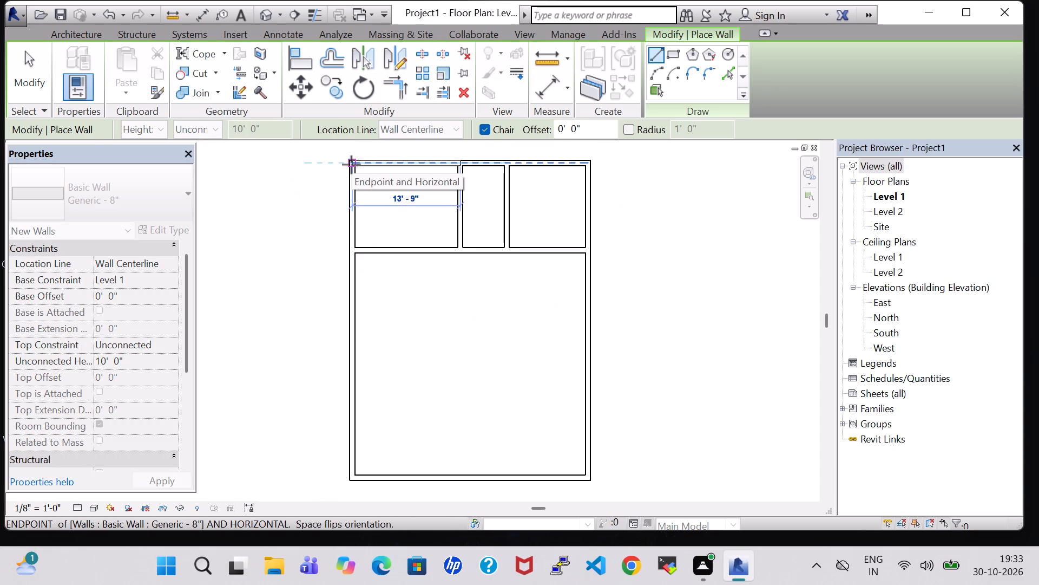
key("Escape")
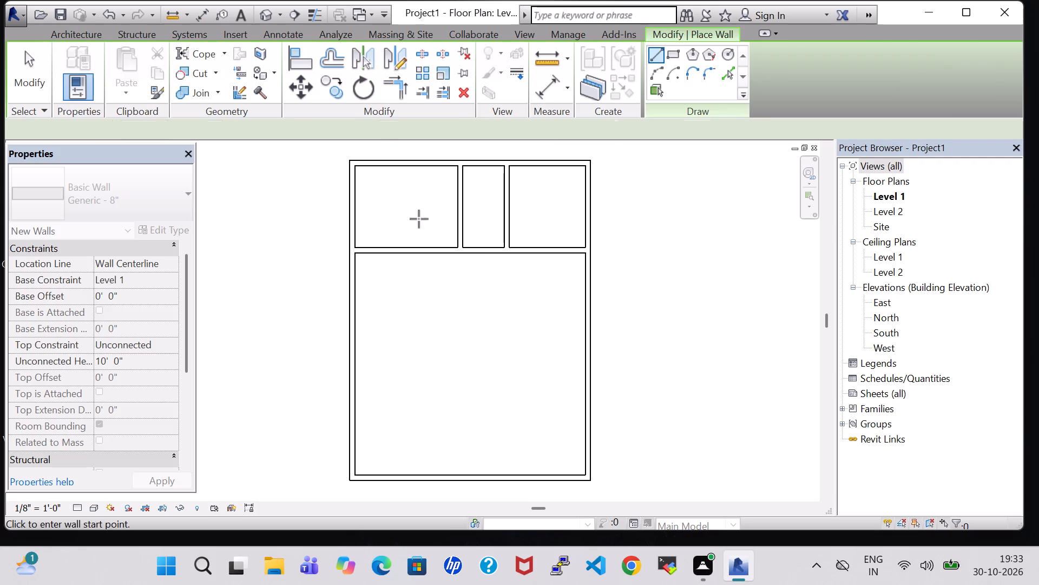
key("Escape")
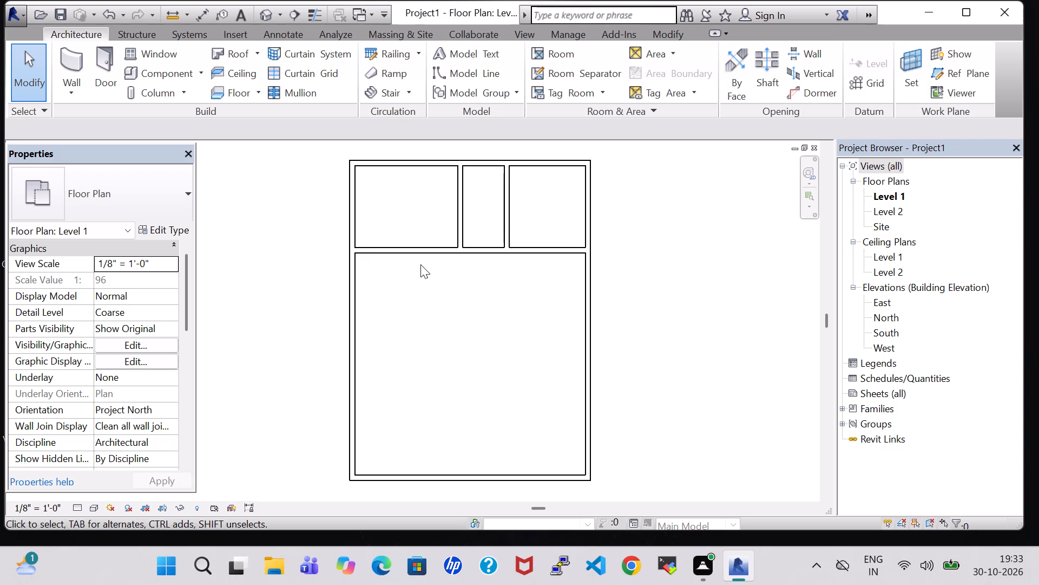
Draw an L-shaped wall from the partition, about 13'-10" down and 5'-4" across to the left exterior wall.
left_click(56, 57)
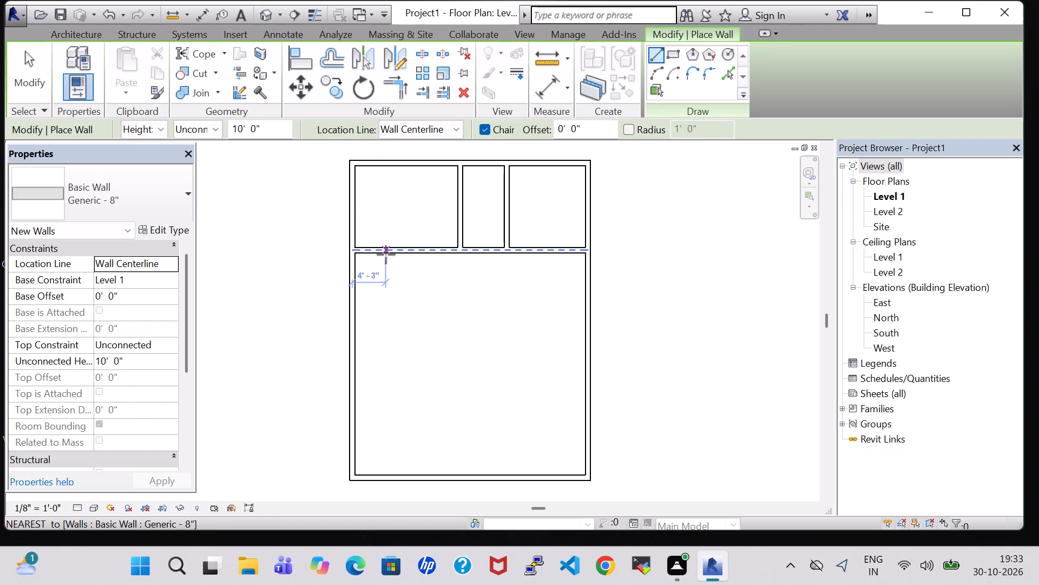
scroll(395, 328, "down", 1)
middle_click_drag(455, 324, 474, 291)
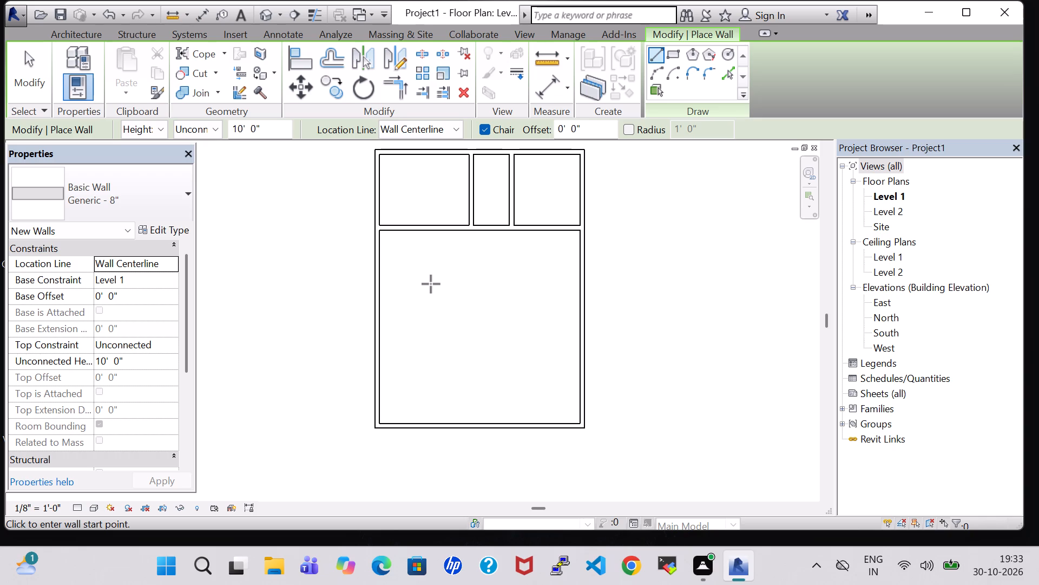
left_click(414, 230)
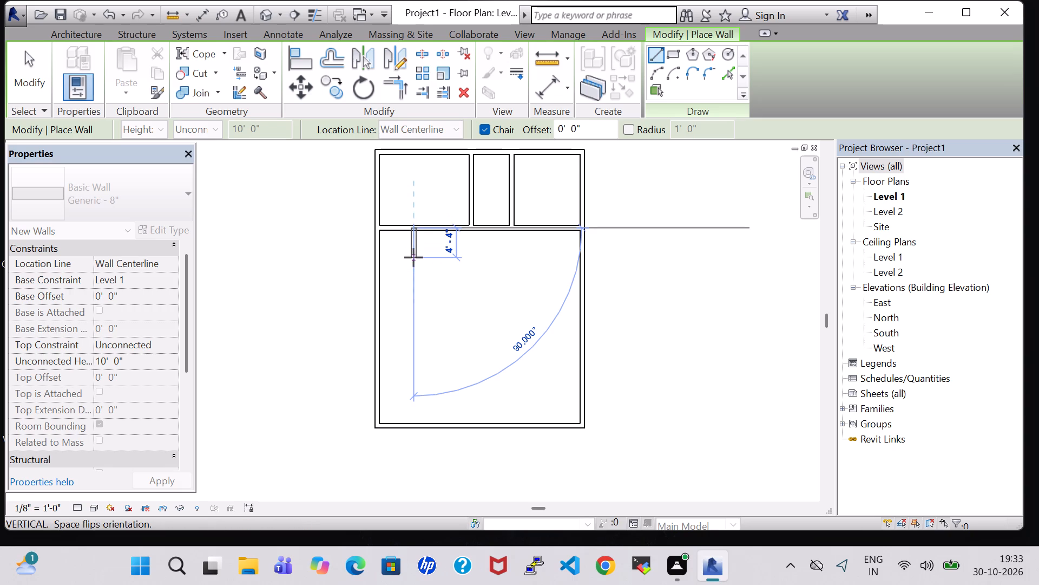
left_click(413, 322)
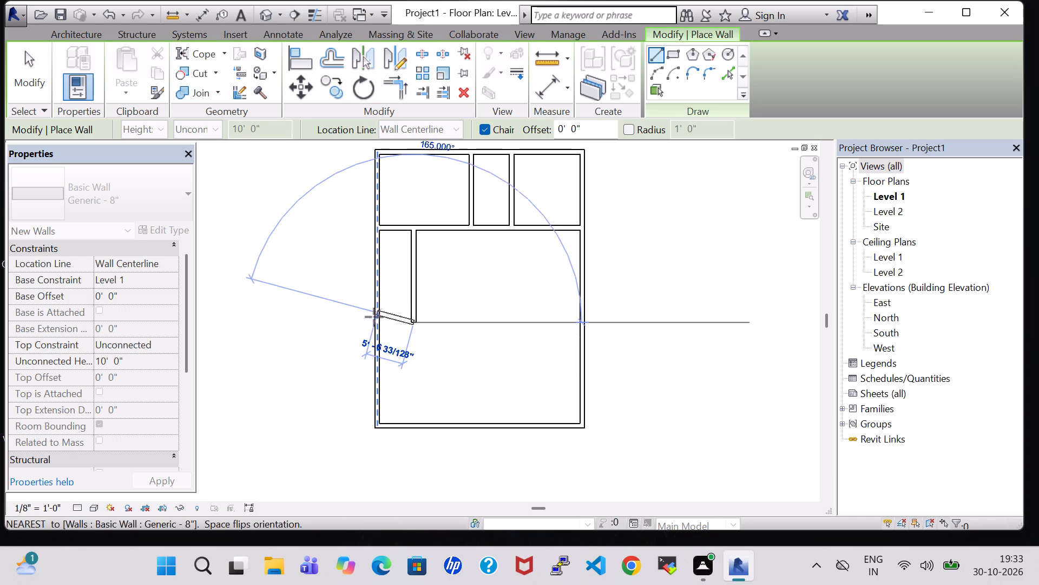
left_click(374, 324)
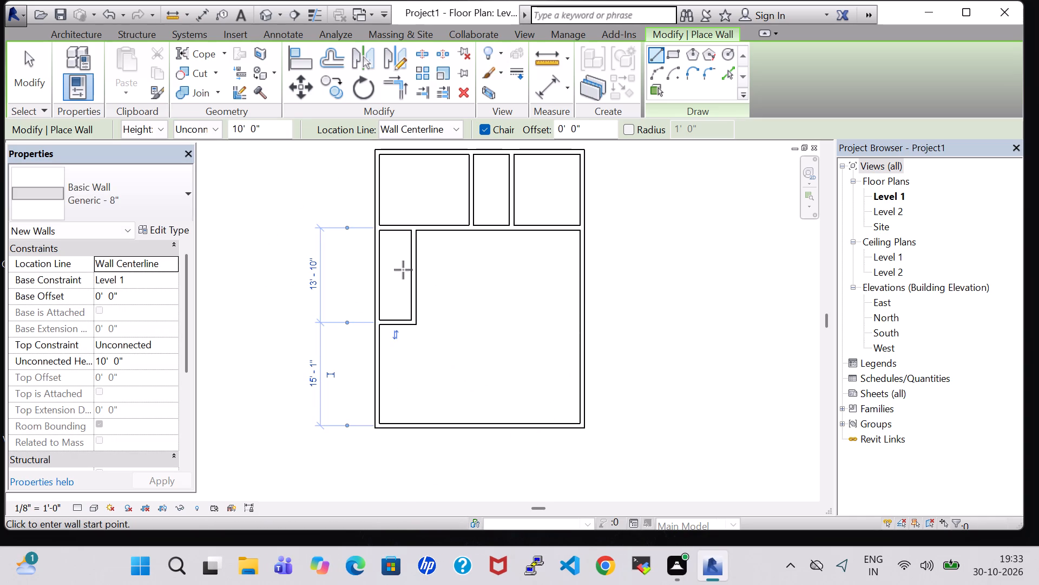
Draw a horizontal wall across the narrow left room, about 6'-11" above its lower wall, dividing it in two.
scroll(403, 270, "up", 3)
left_click(422, 281)
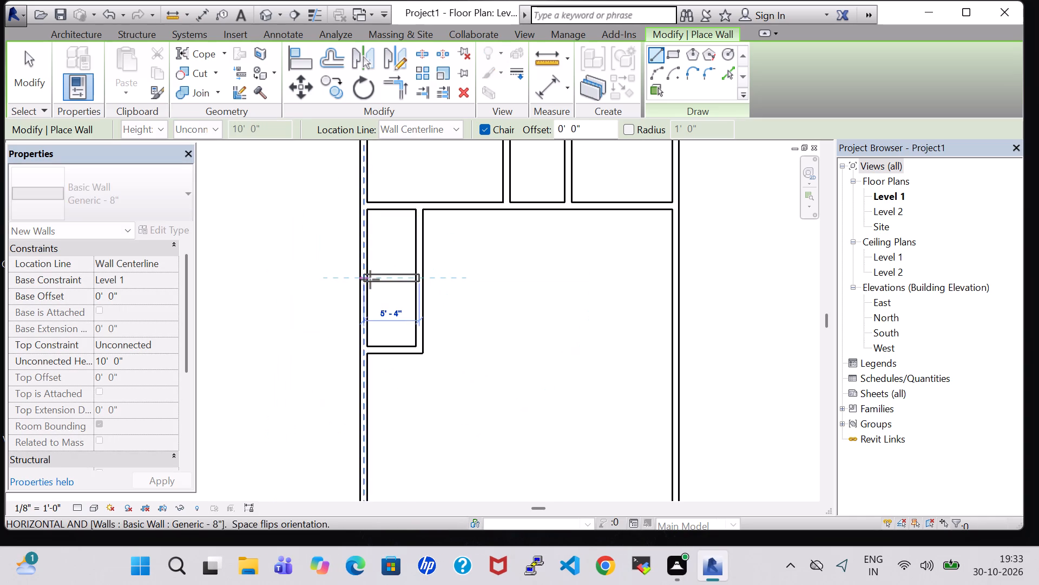
left_click(370, 279)
scroll(465, 284, "down", 1)
key("Escape")
key("Escape")
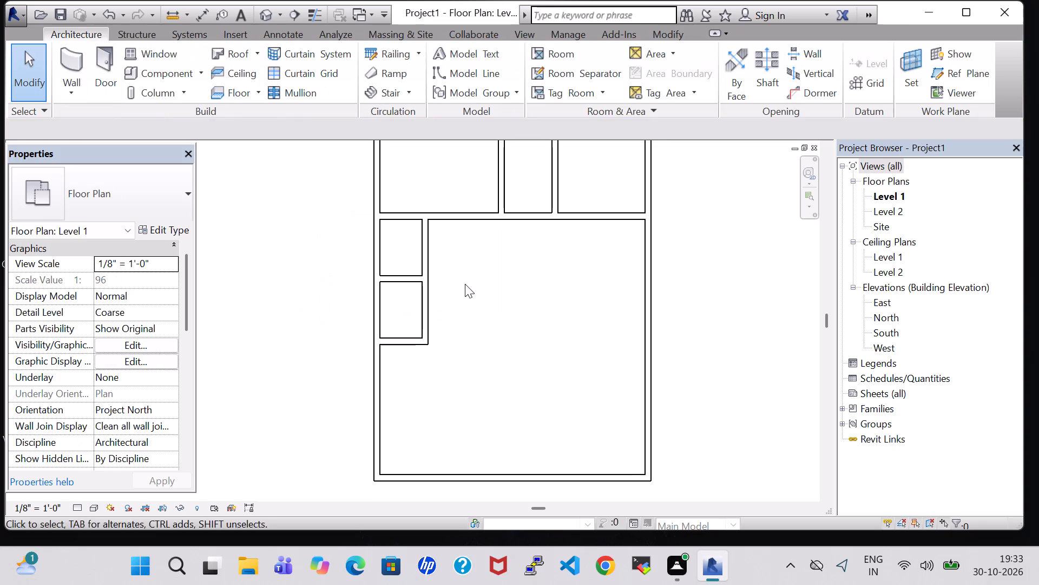
Nudge the lower wall of the two small left rooms down to 13'-1" from the lower exterior wall.
left_click(410, 343)
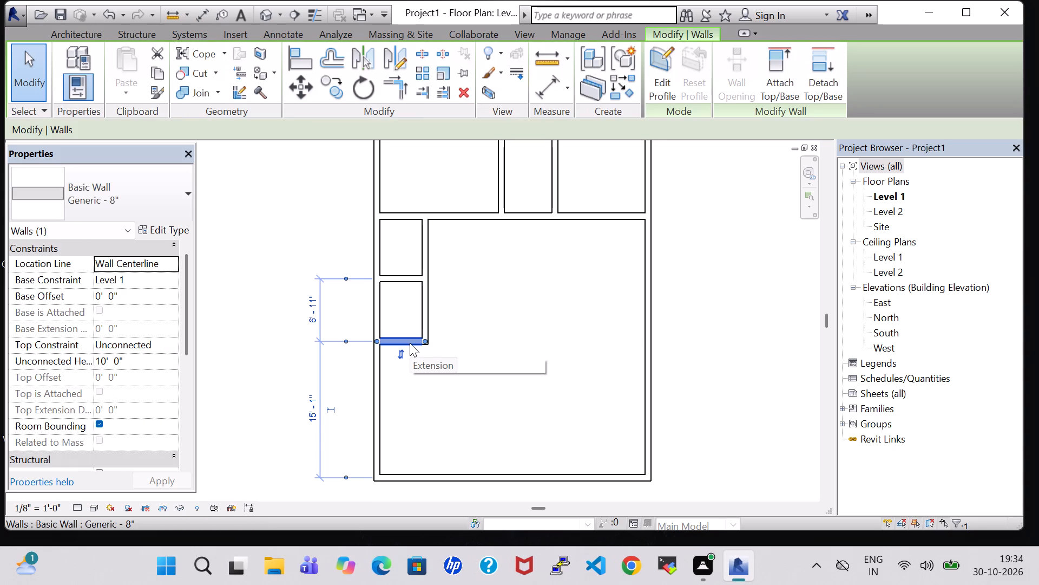
key("Down")
key("Down")
key("Down")
key("Down")
key("Down")
key("Down")
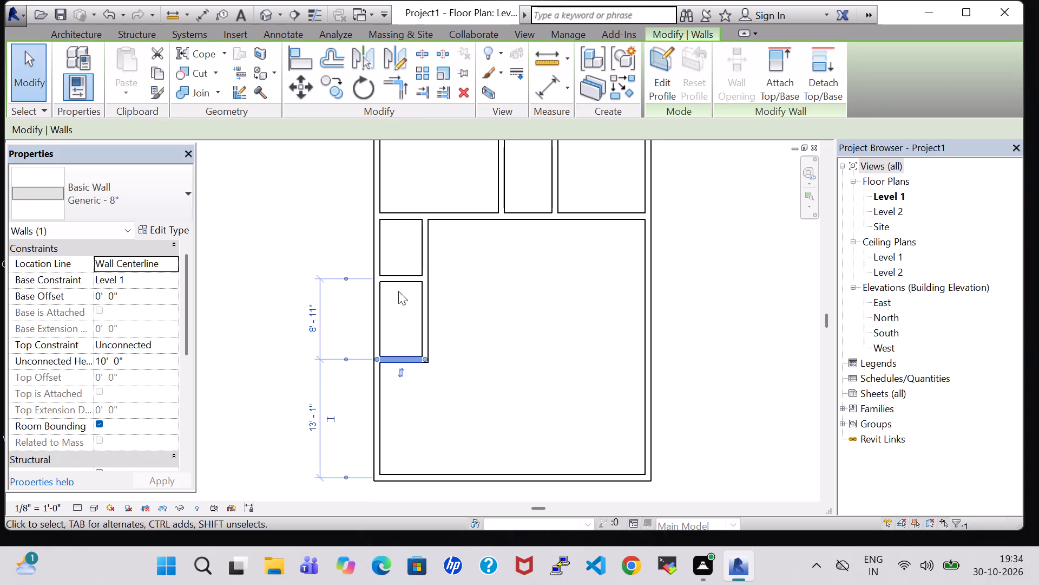
Nudge the wall dividing the two small left rooms down until it sits midway between their upper and lower walls.
left_click(398, 282)
key("Down")
key("Down")
key("Down")
key("Down")
key("Down")
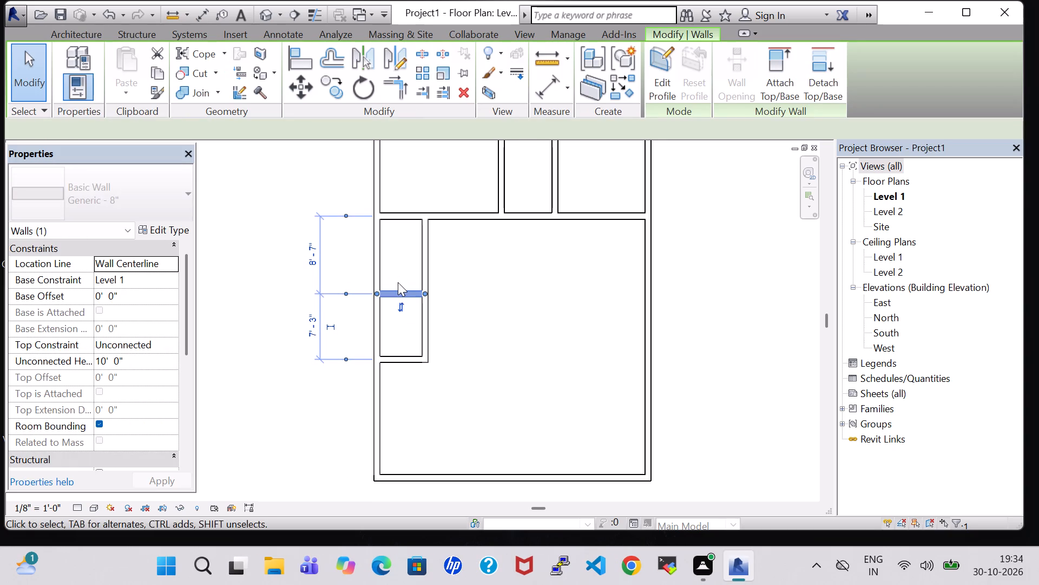
key("Up")
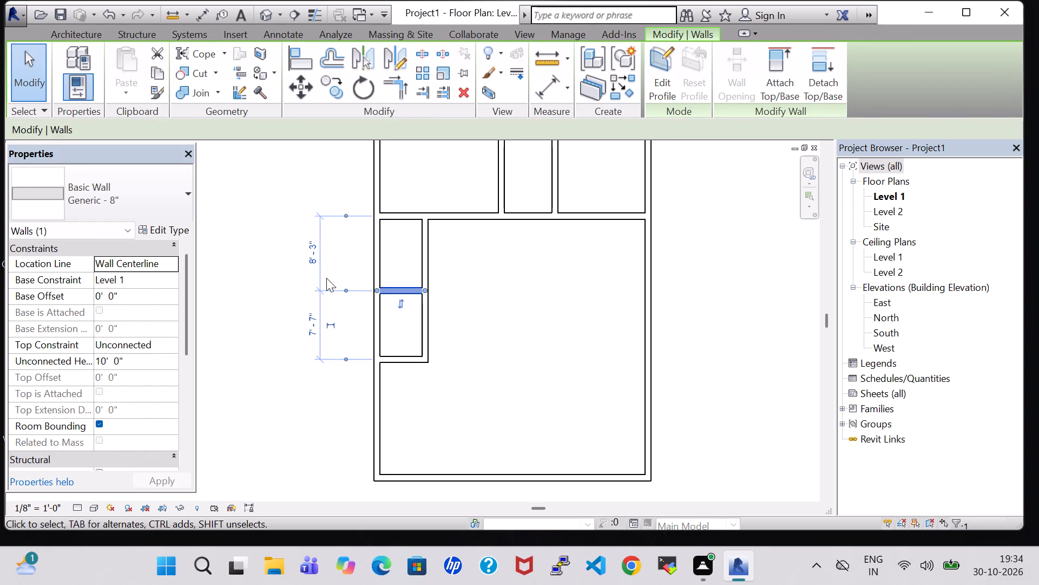
left_click(280, 272)
left_click(403, 290)
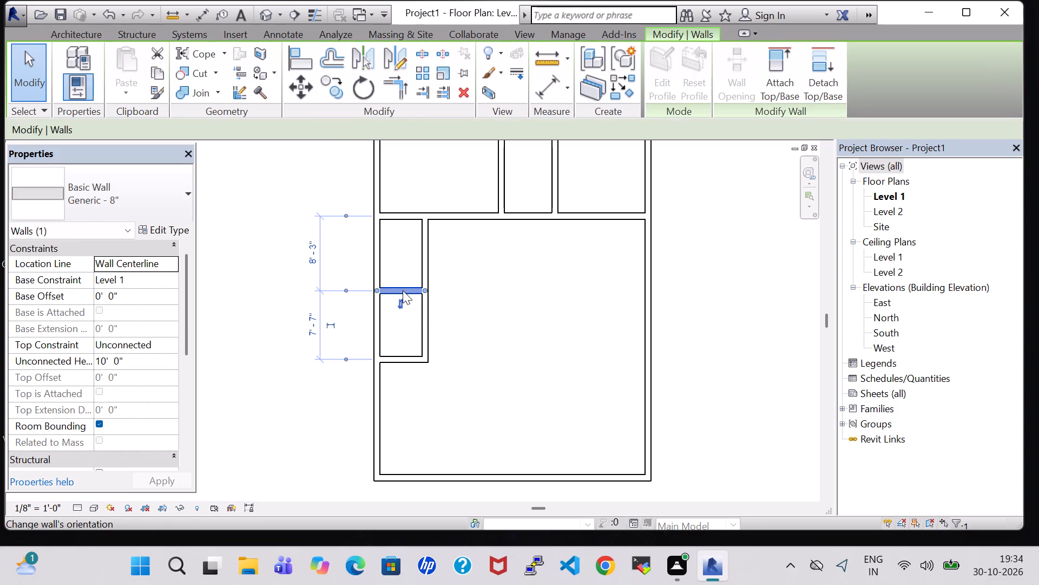
key("Up")
left_click(280, 256)
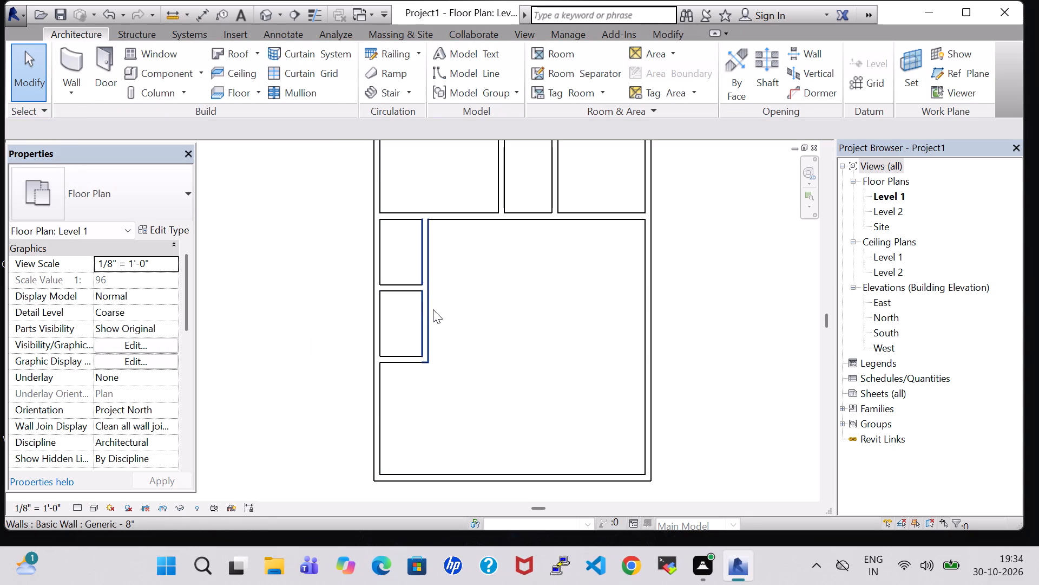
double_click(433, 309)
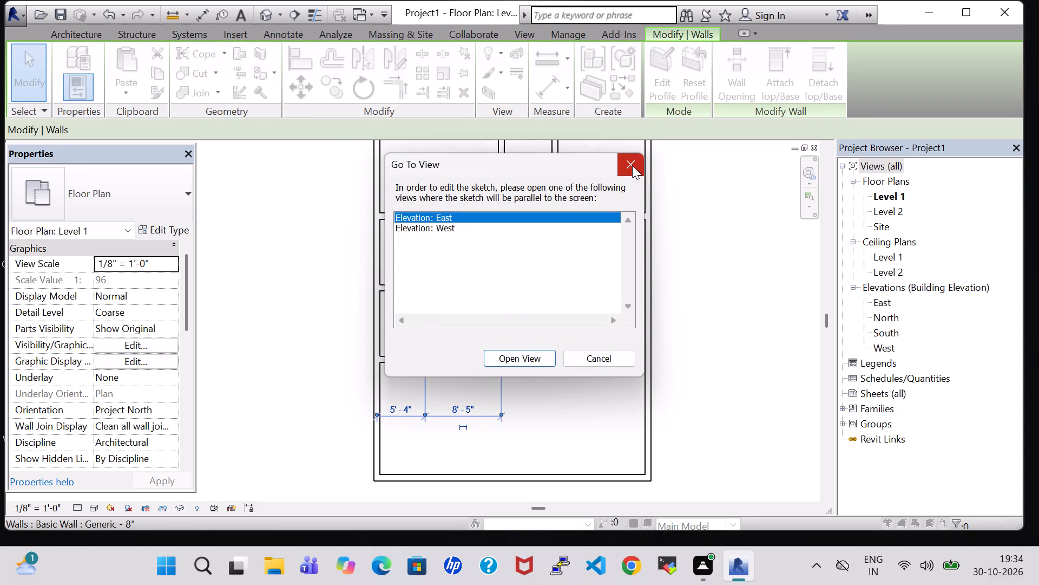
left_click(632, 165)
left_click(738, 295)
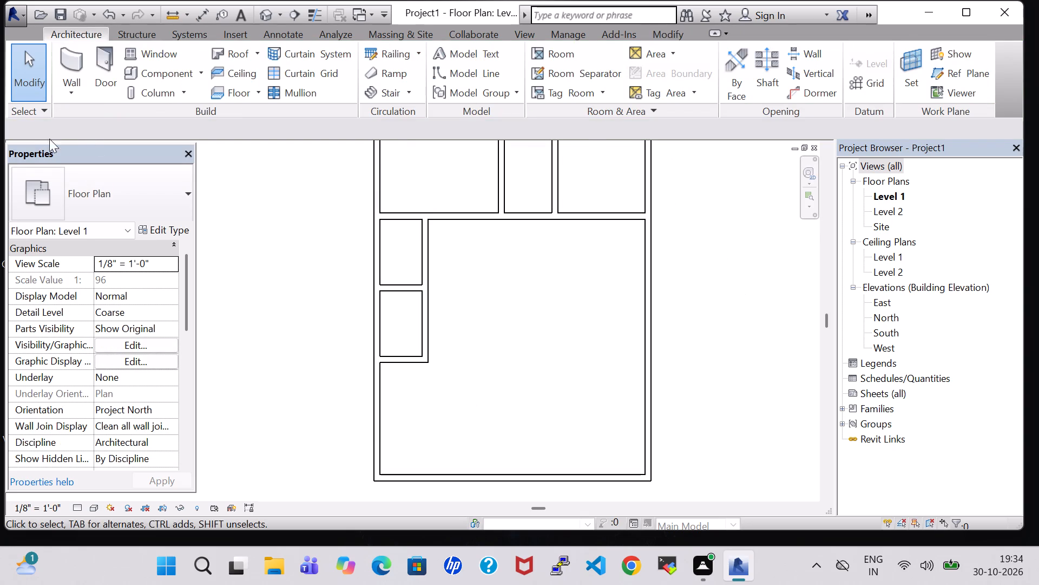
Draw a 30' horizontal wall between the left and right exterior walls, about 4'-9" below the small rooms' lower wall.
left_click(70, 60)
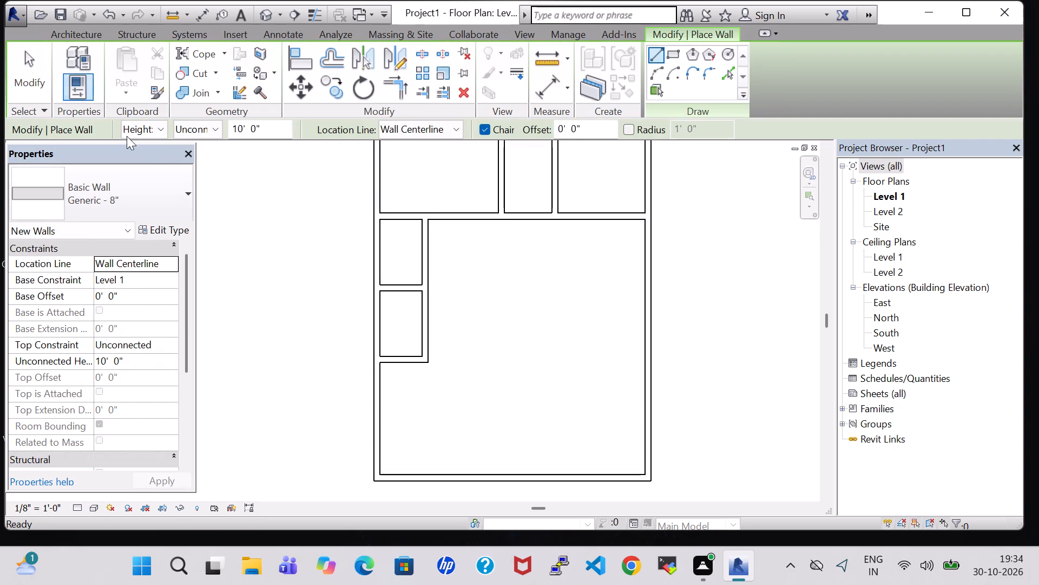
left_click(377, 402)
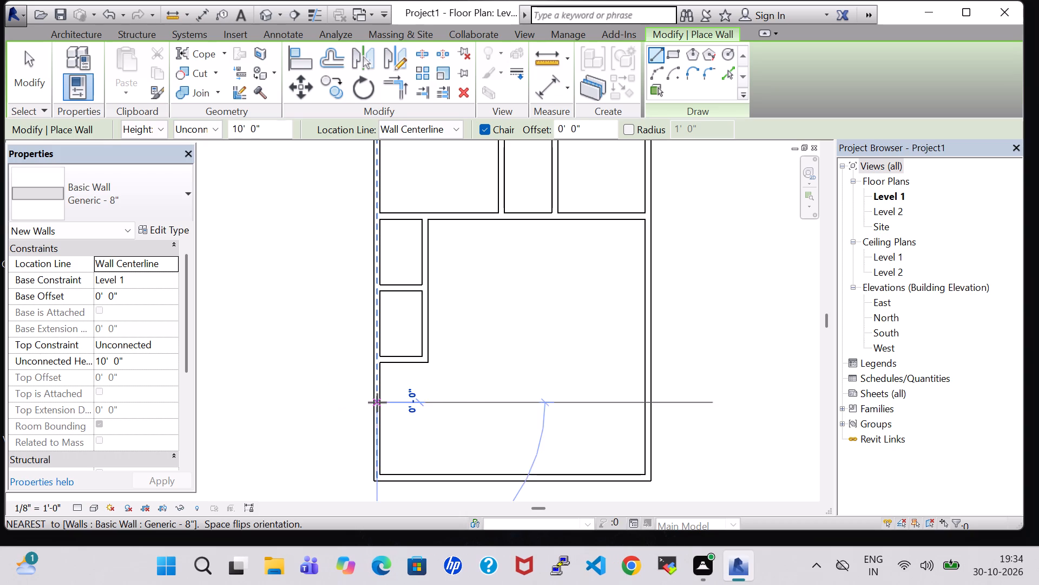
left_click(652, 396)
key("Escape")
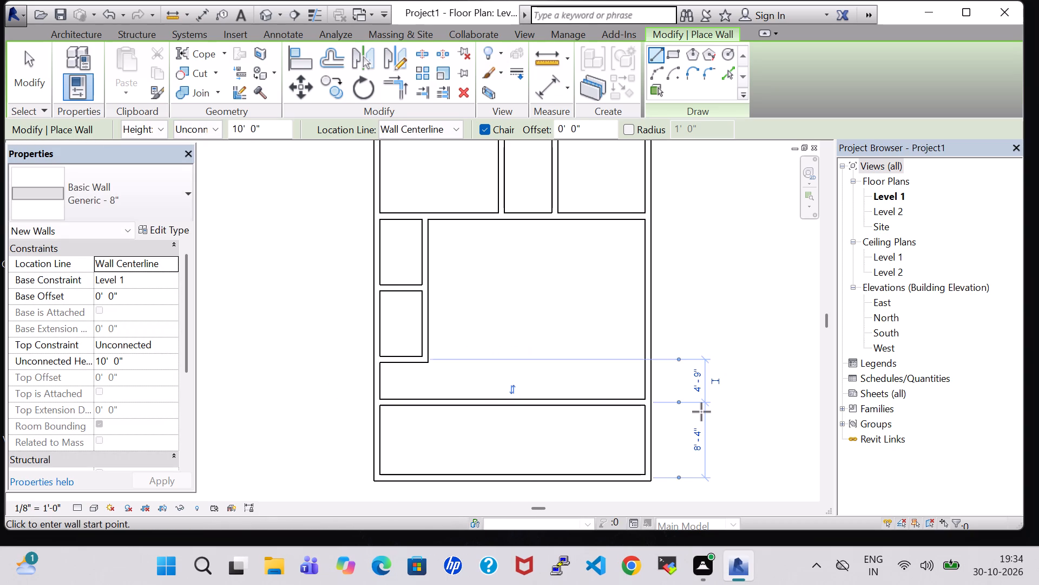
Draw a vertical wall about 8'-4" long from the lower exterior wall to the lower partition, about 20'-5" from the right exterior wall.
left_click(464, 476)
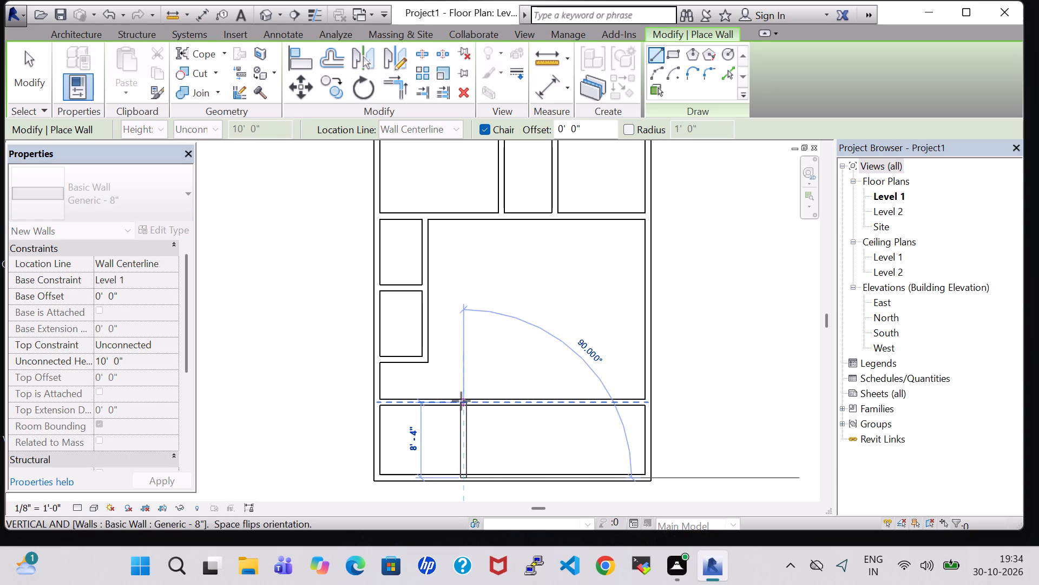
left_click(461, 401)
key("Escape")
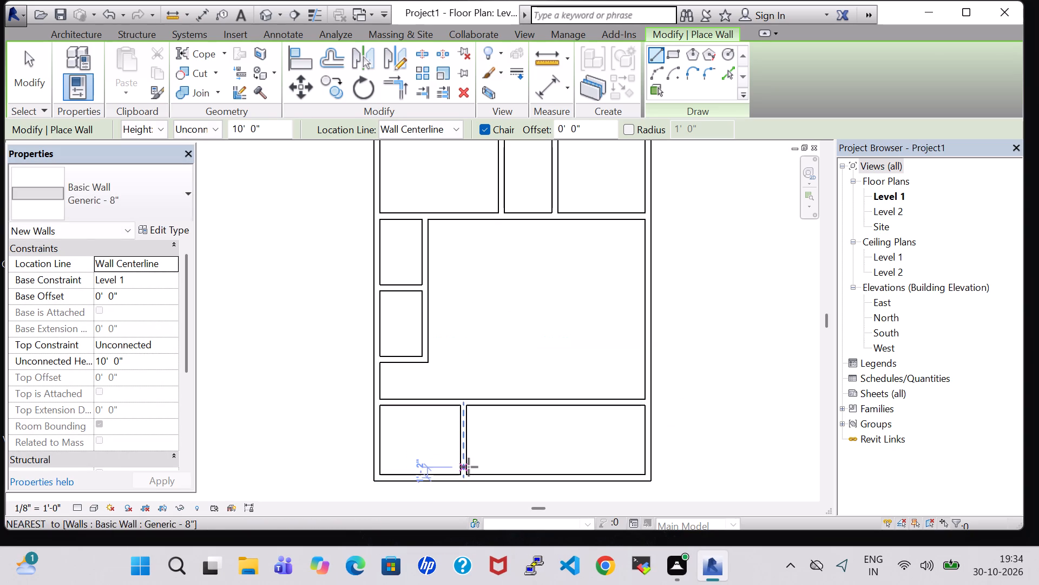
key("Escape")
Nudge the lower vertical partition right to 19'-9" from the right exterior wall and 4'-11" from the small rooms' vertical wall.
left_click(465, 462)
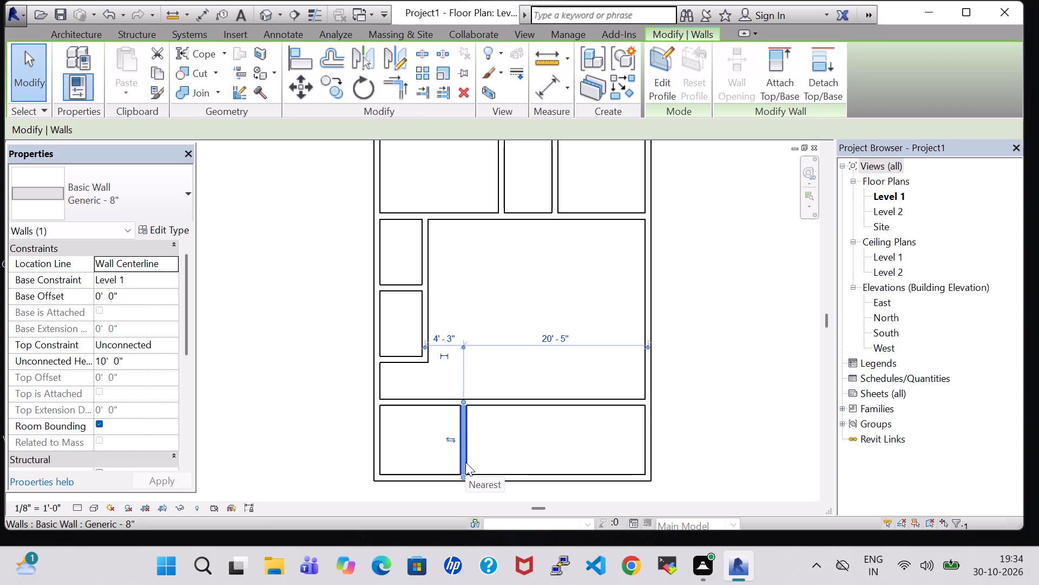
key("Left")
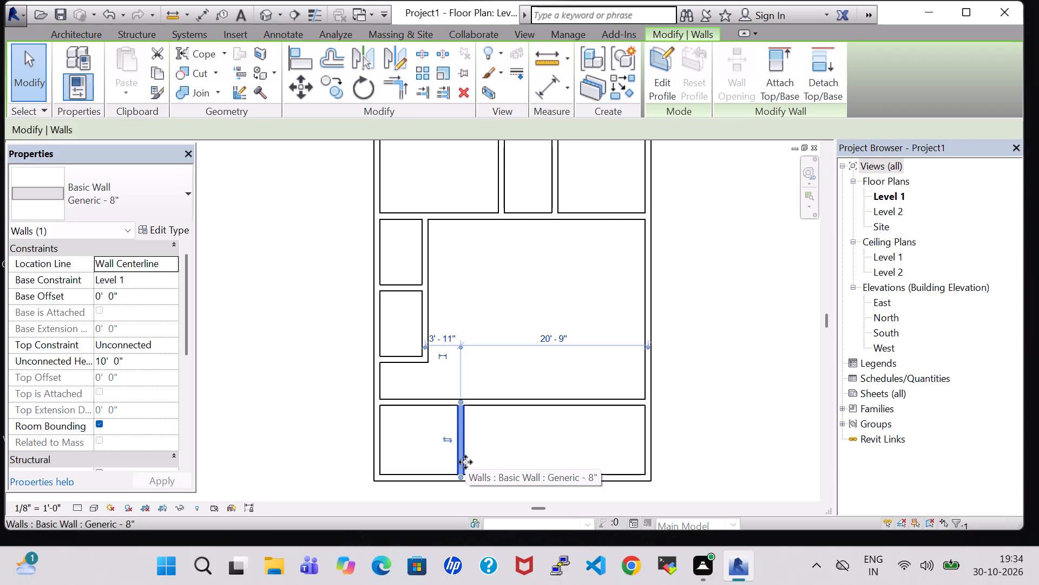
key("Down")
key("Right")
key("Right")
key("Right")
key("Right")
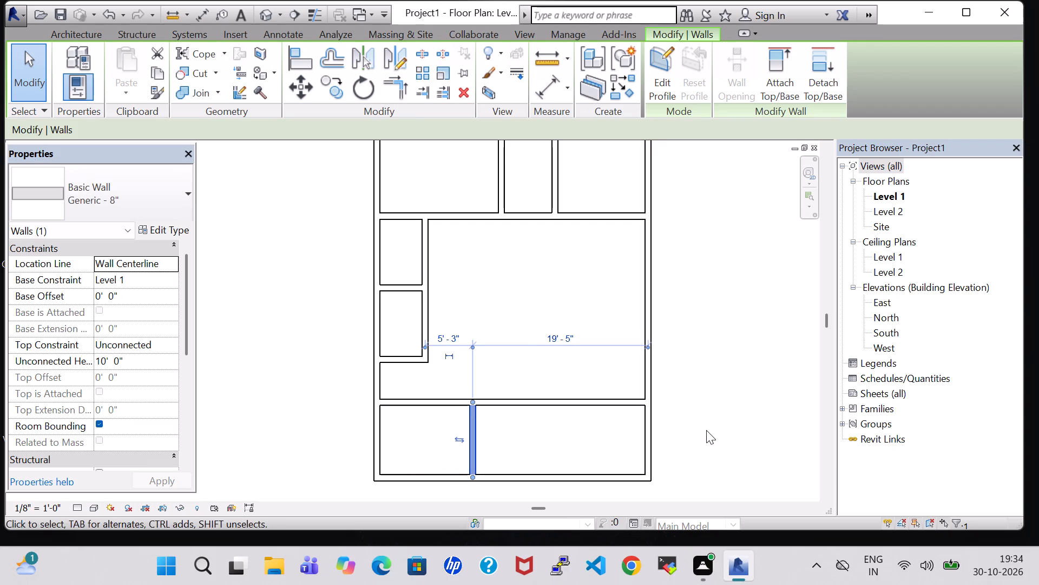
key("Left")
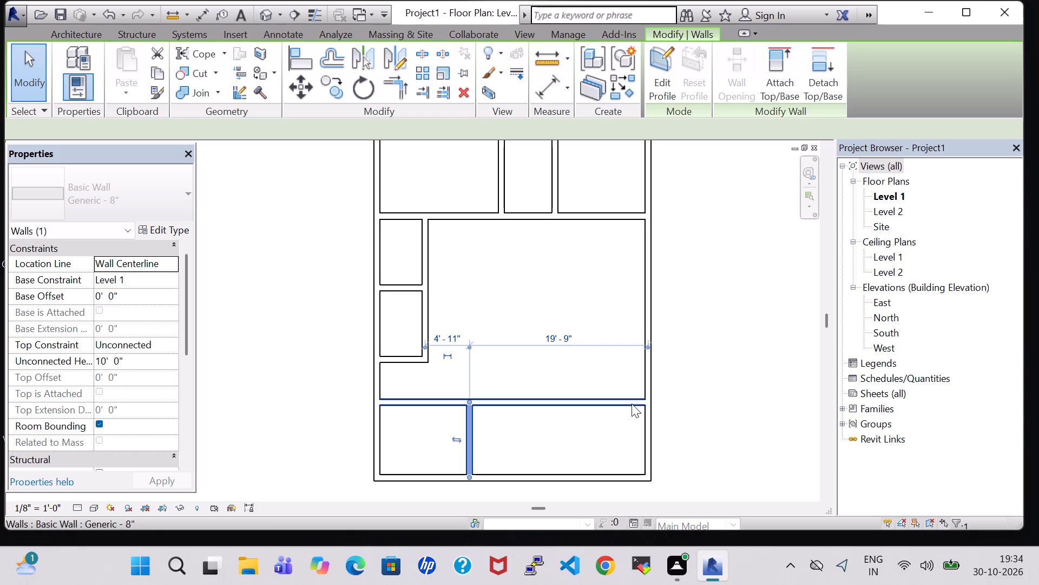
Draw a wall about 23'-6" down from the upper-right rooms' partition junction, crossing the lower partition, continuing about 10'-4" right to the exterior wall.
left_click(759, 370)
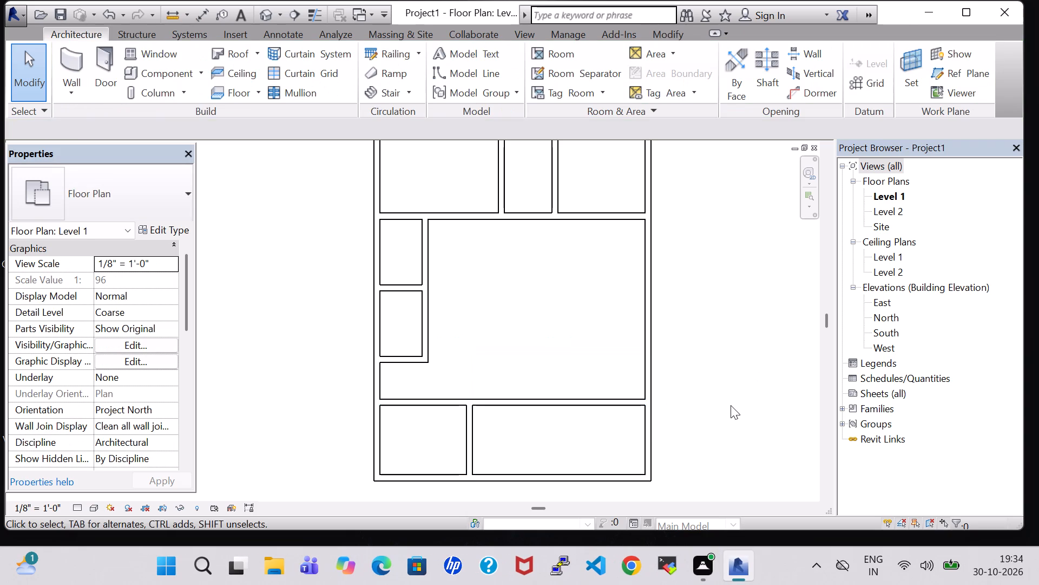
left_click(71, 62)
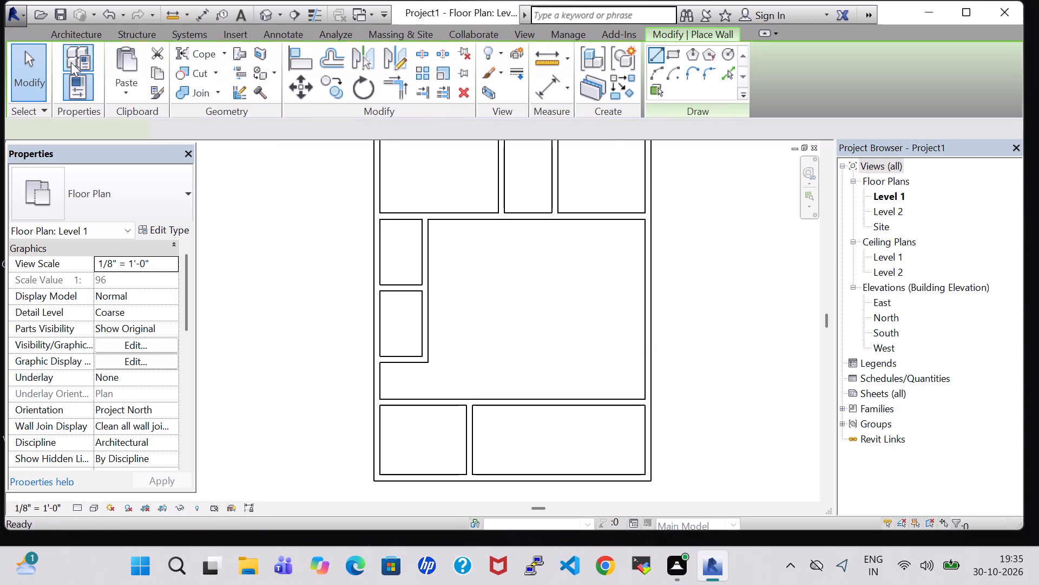
left_click(554, 218)
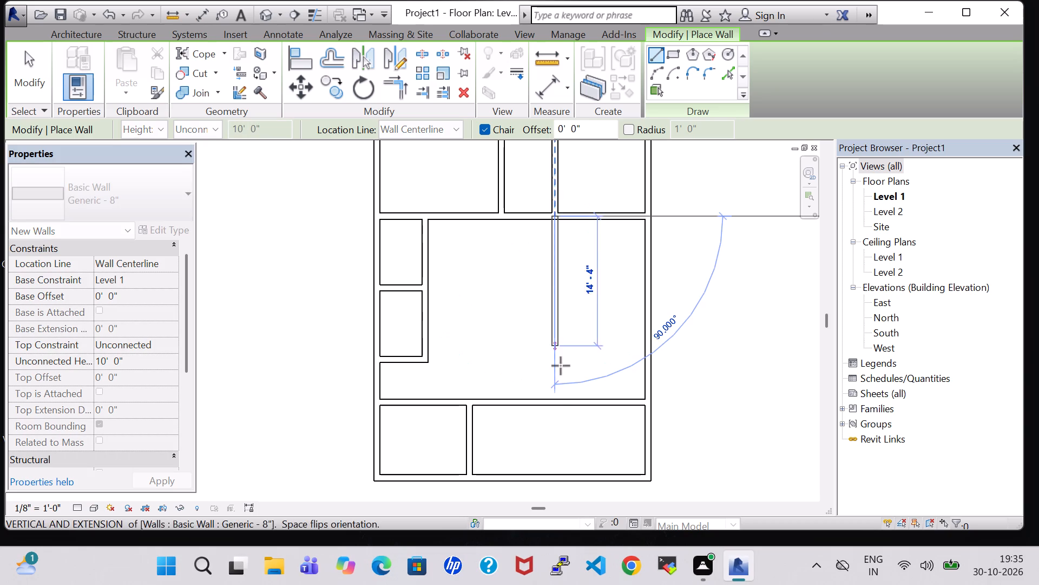
left_click(558, 431)
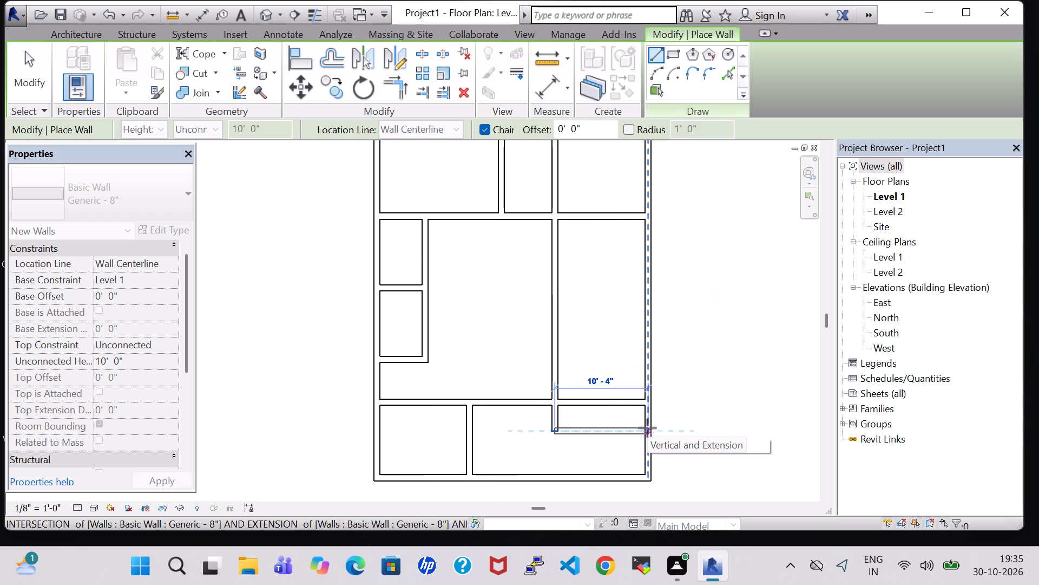
left_click(647, 428)
key("Escape")
key("Escape")
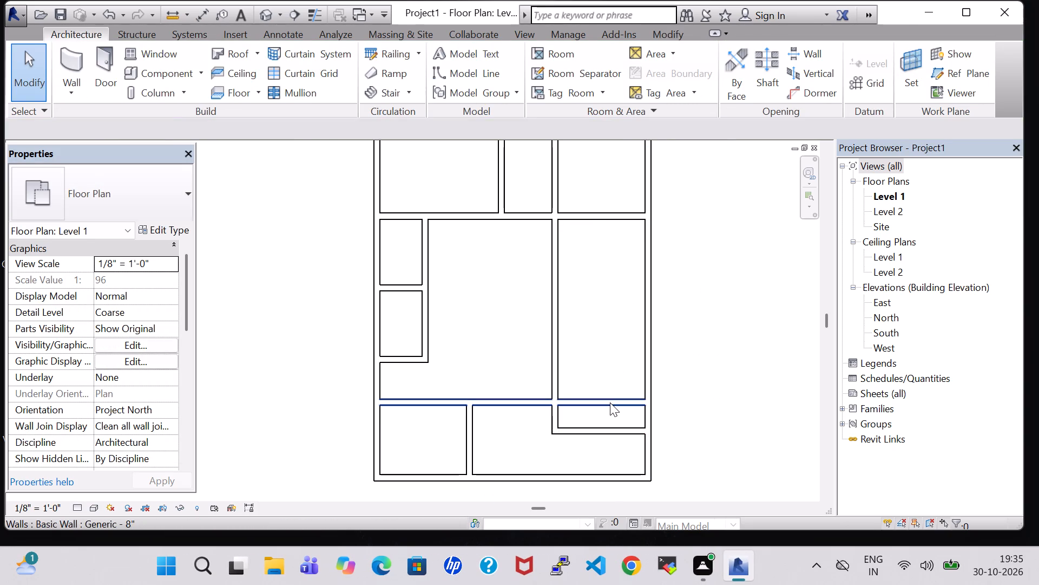
Split the long lower partition at the new vertical wall and delete its segment between that wall and the right exterior wall.
left_click(669, 32)
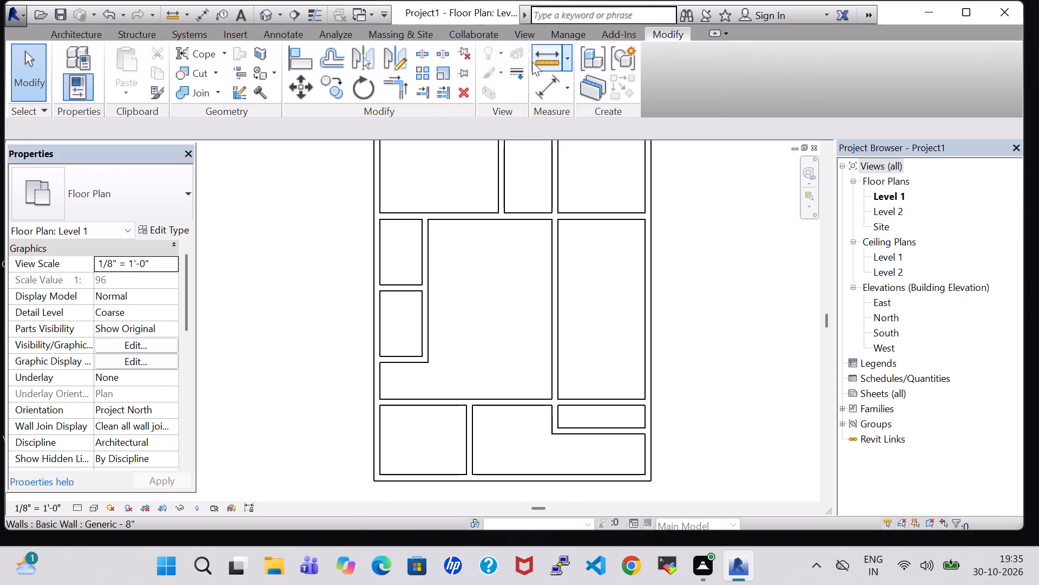
left_click(420, 55)
scroll(556, 398, "up", 5)
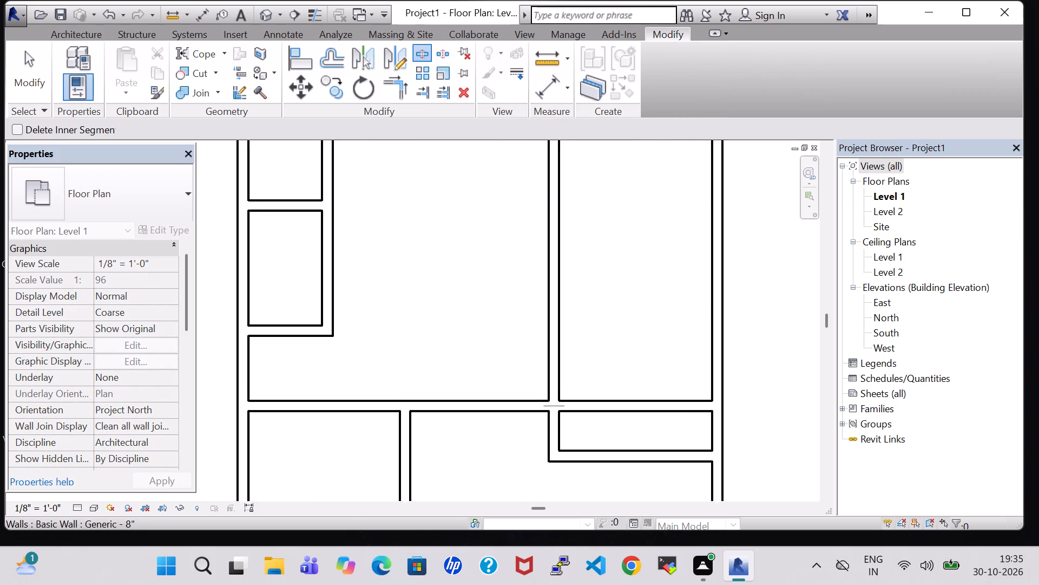
scroll(556, 398, "up", 5)
left_click(563, 418)
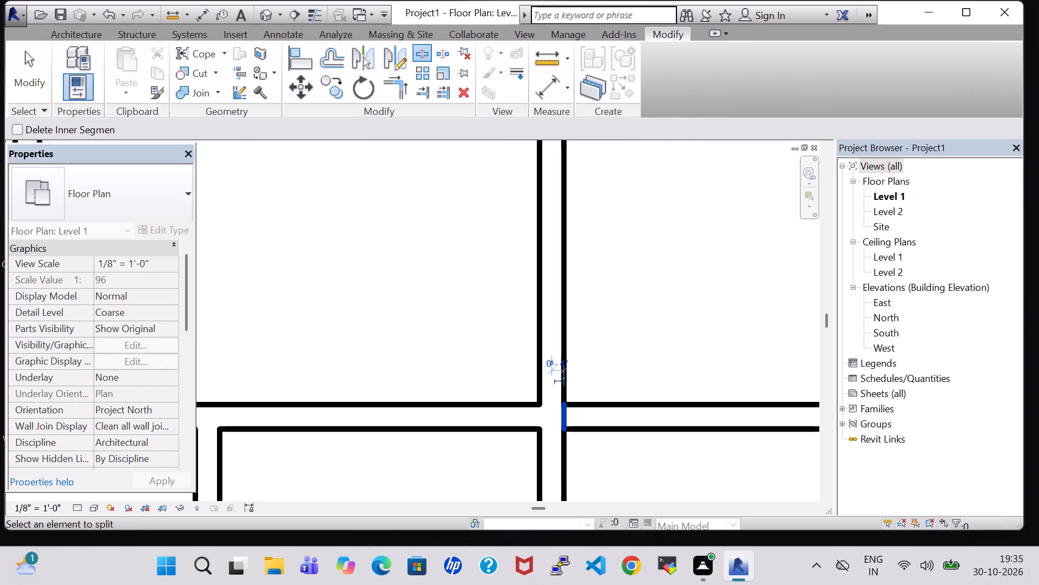
key("Escape")
key("Escape")
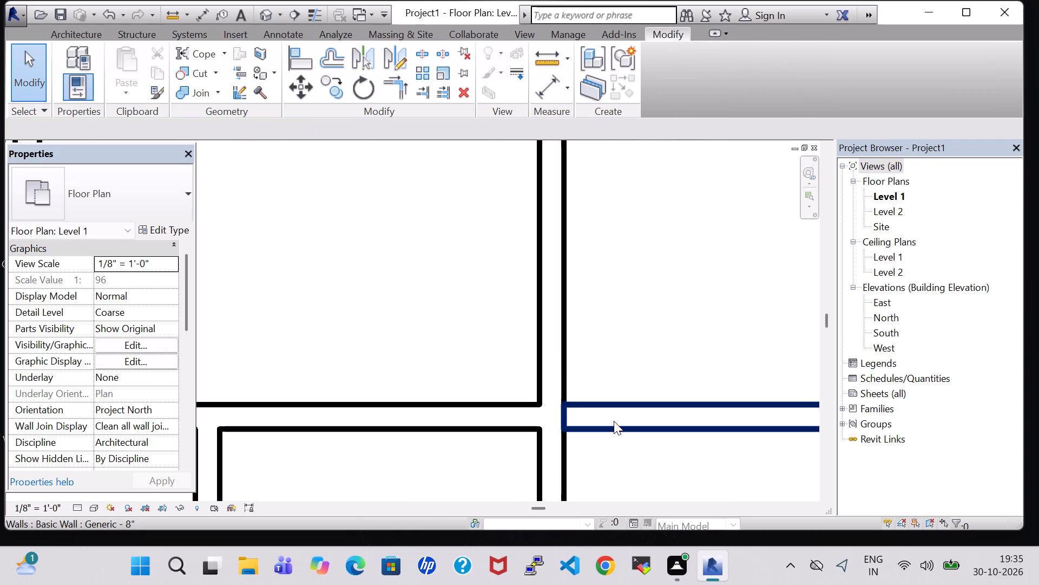
left_click(614, 421)
key("Delete")
Select the short horizontal wall closing the bottom of the tall room along the right exterior wall.
scroll(614, 421, "down", 8)
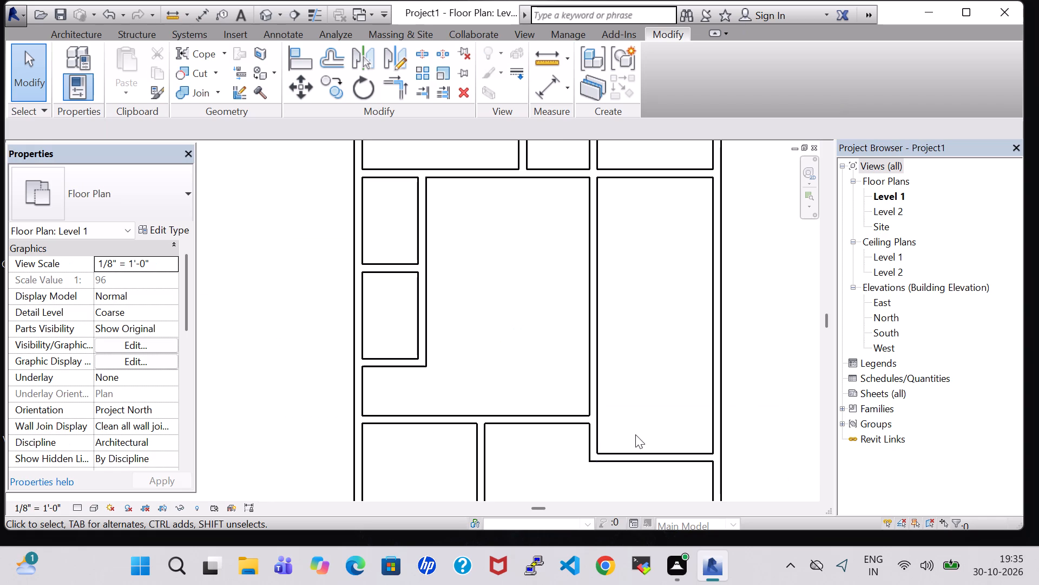
left_click(638, 456)
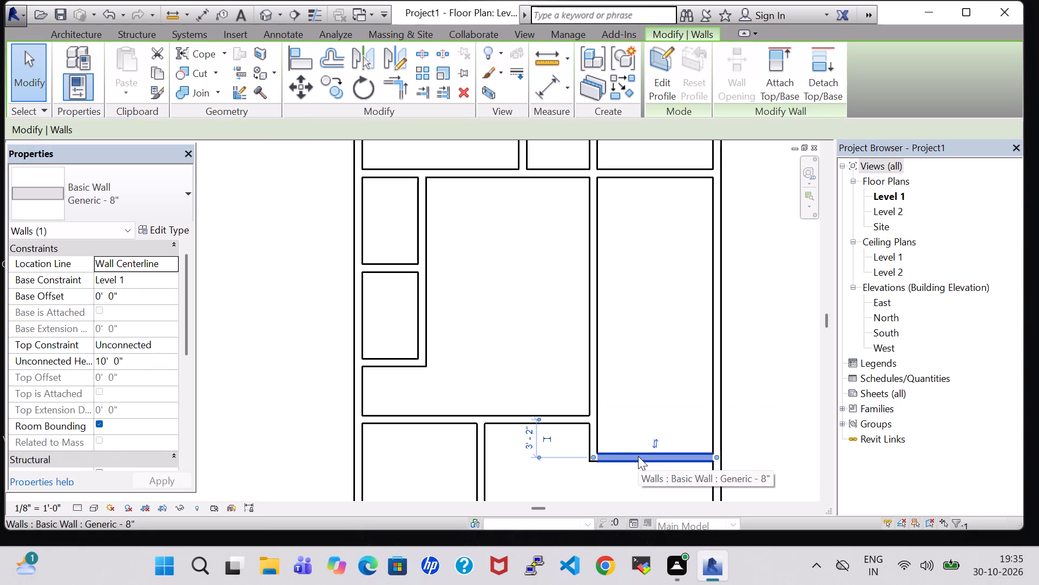
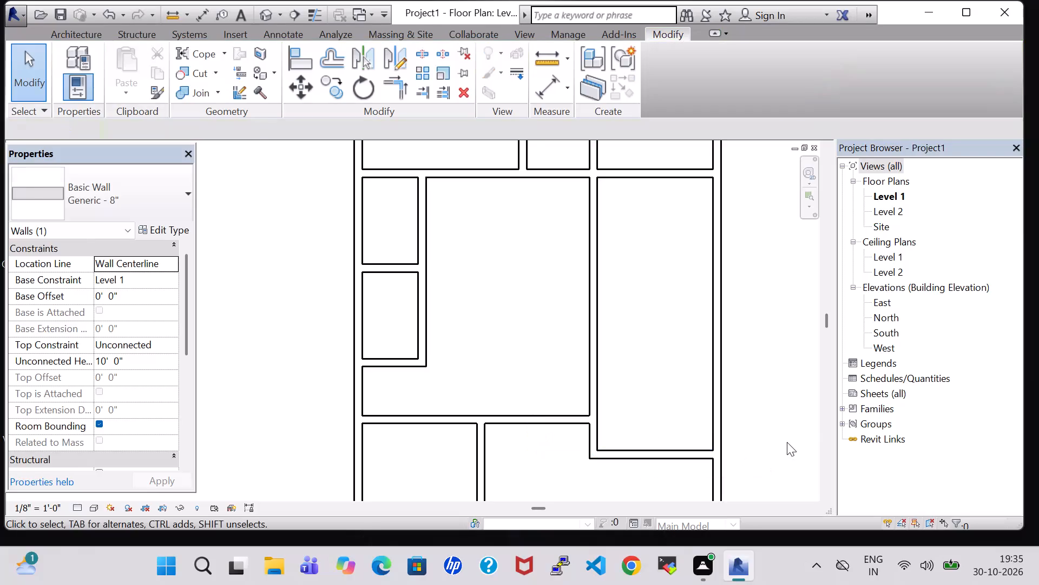
Nudge the long lower partition up to 4'-6" below the small rooms' bottom wall and 3'-2" above the tall room's bottom wall.
left_click(541, 416)
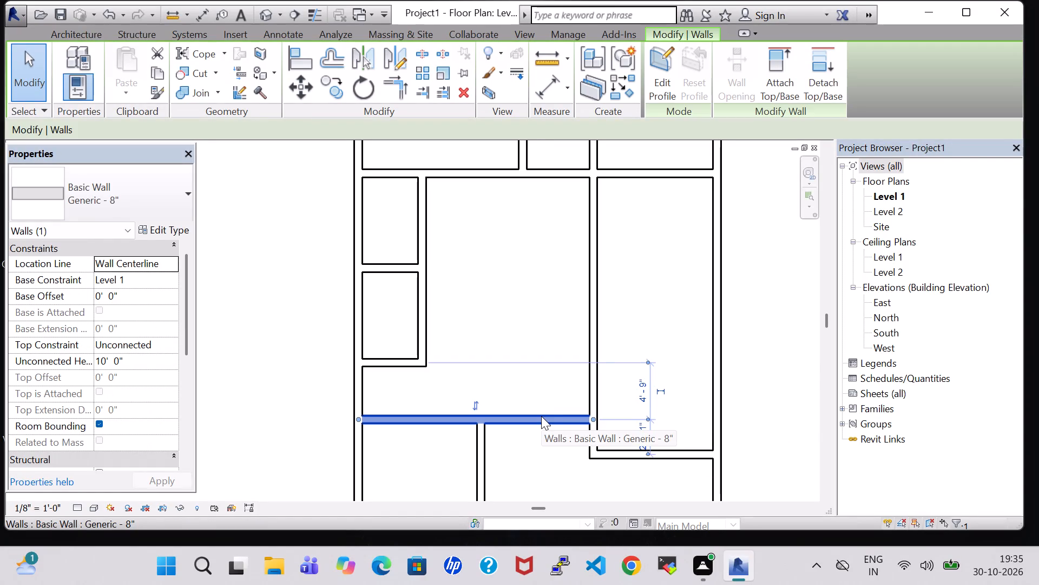
key("Up")
key("Up")
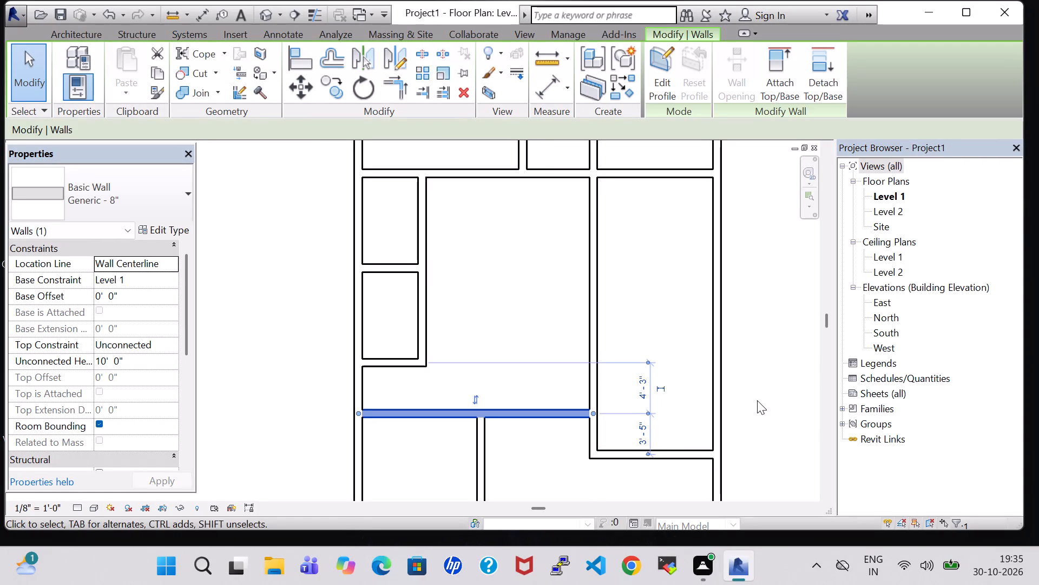
key("Down")
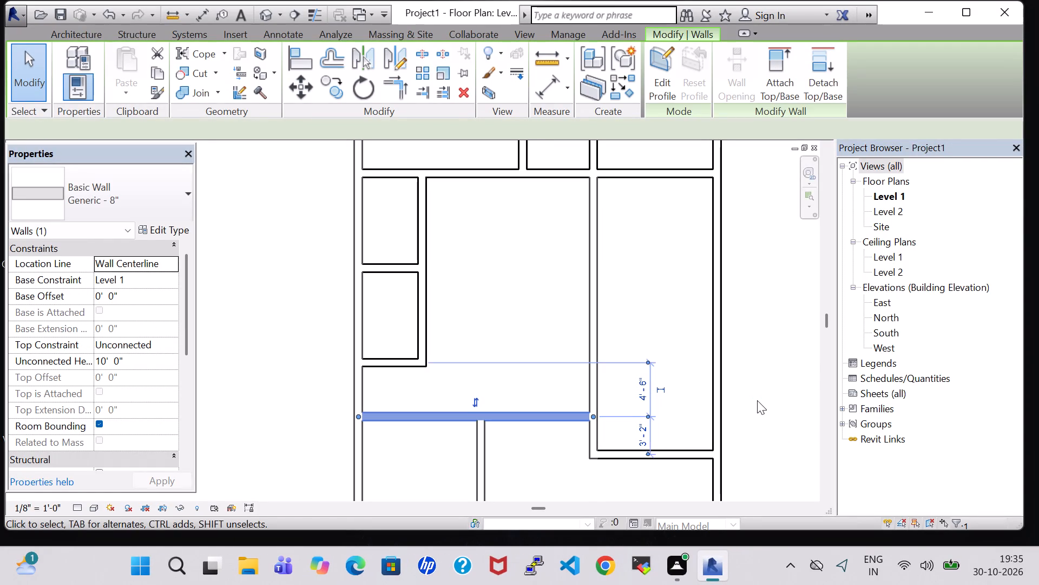
left_click(757, 400)
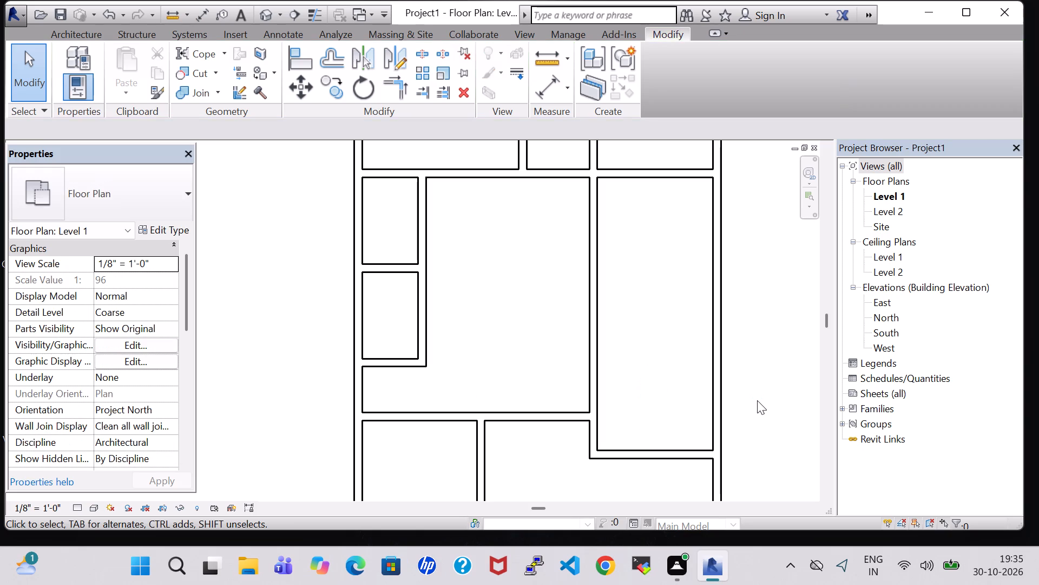
Draw a horizontal Generic - 8" wall across the tall room to the right exterior wall, about 11'-1" above the room's bottom wall.
middle_click_drag(757, 400, 738, 311)
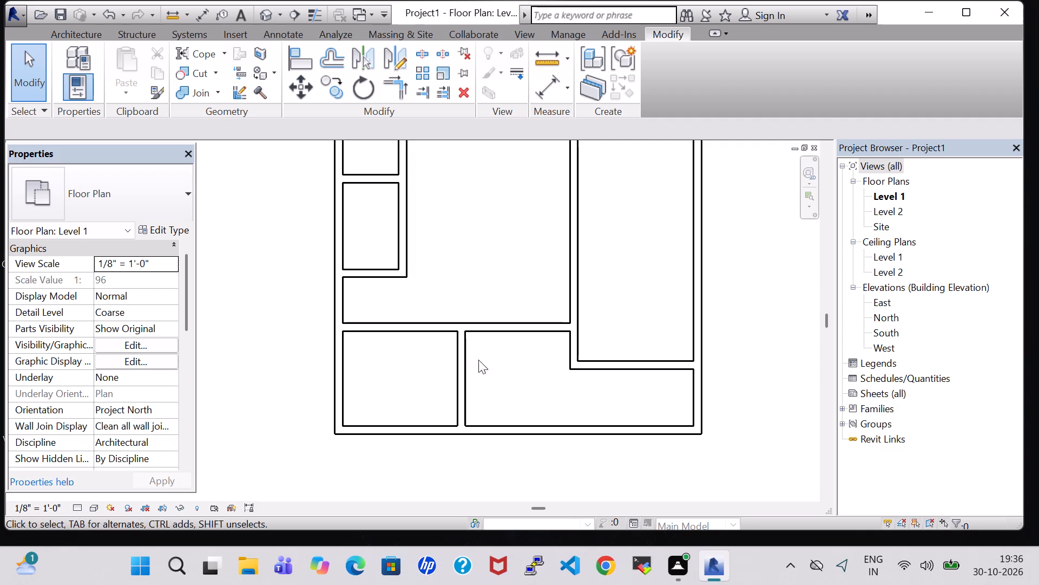
left_click(69, 35)
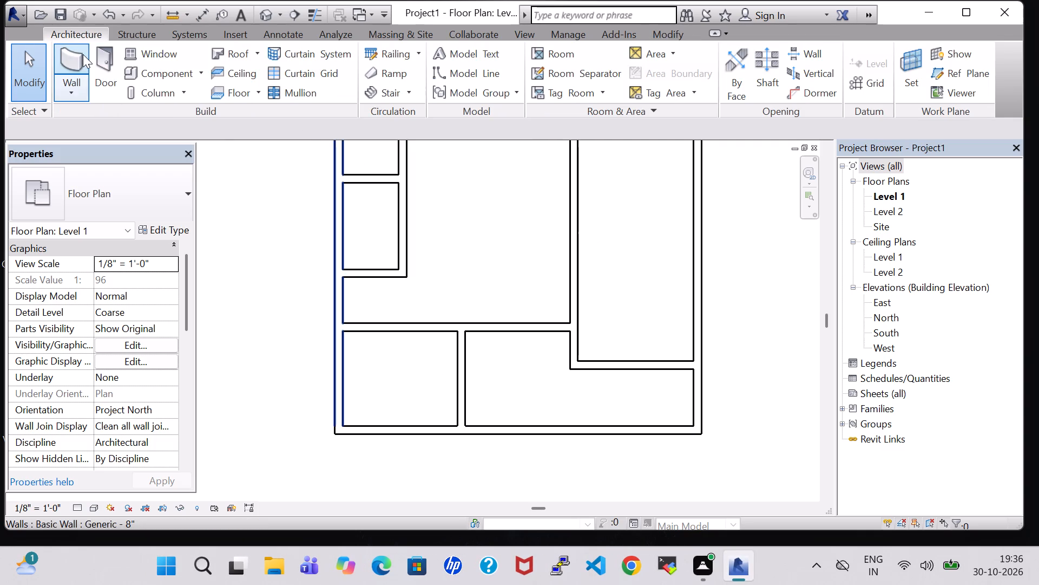
double_click(83, 54)
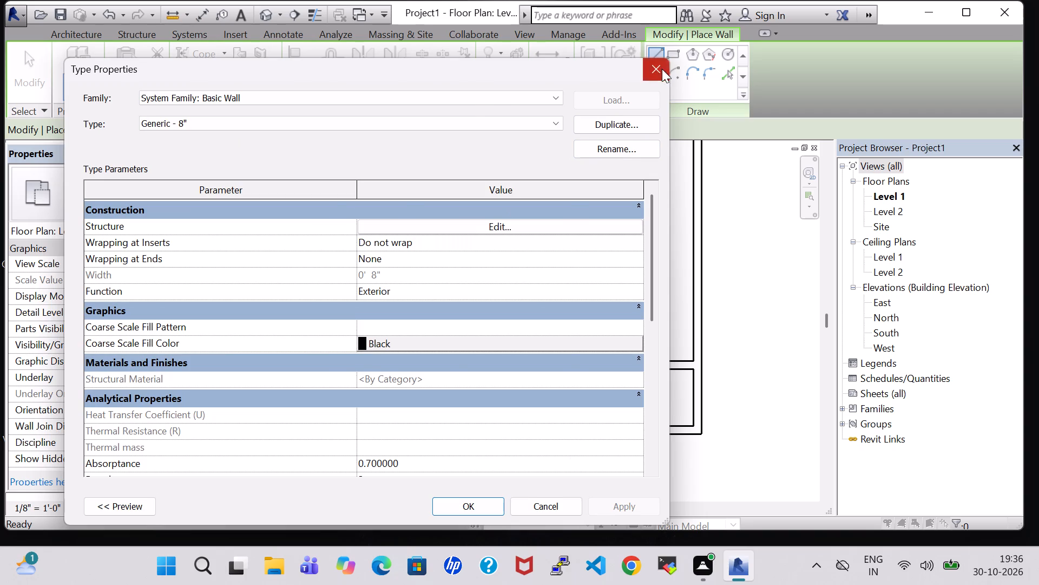
left_click(662, 69)
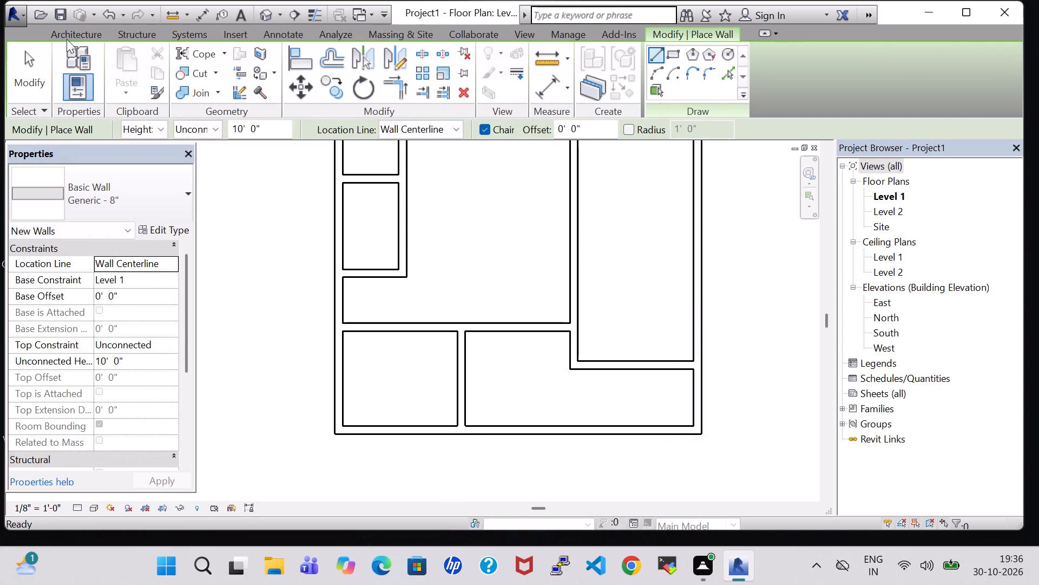
left_click(67, 37)
left_click(77, 56)
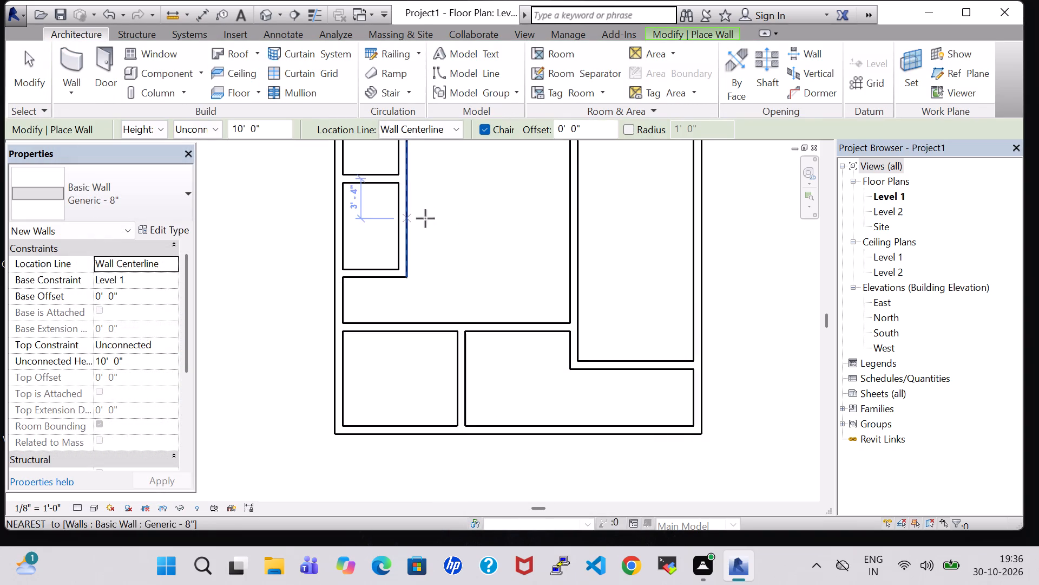
left_click(574, 232)
left_click(707, 239)
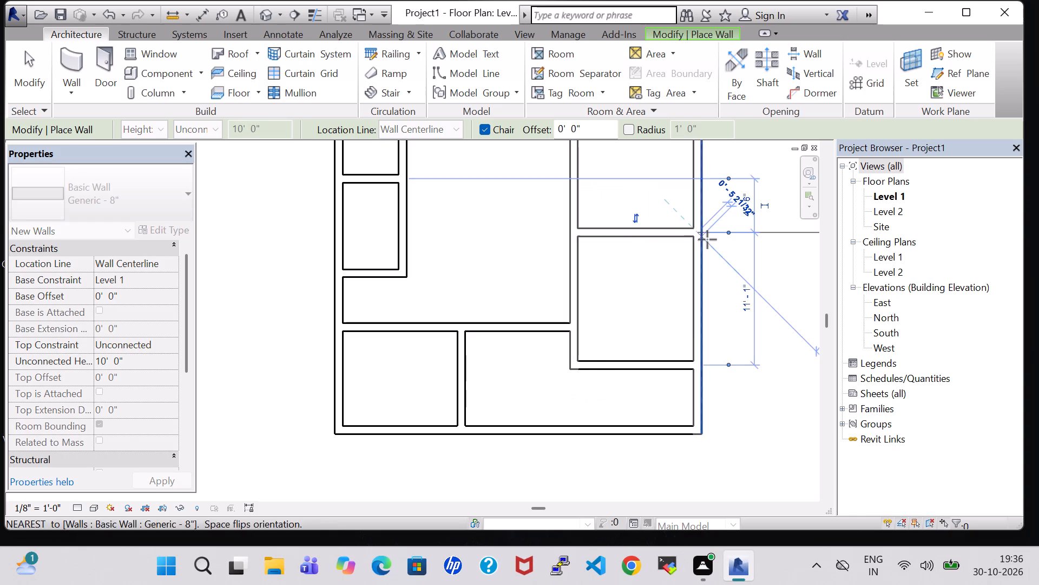
key("Escape")
key("Escape")
Split the tall room's vertical wall at the new horizontal wall and delete the segment above it.
scroll(614, 333, "down", 1)
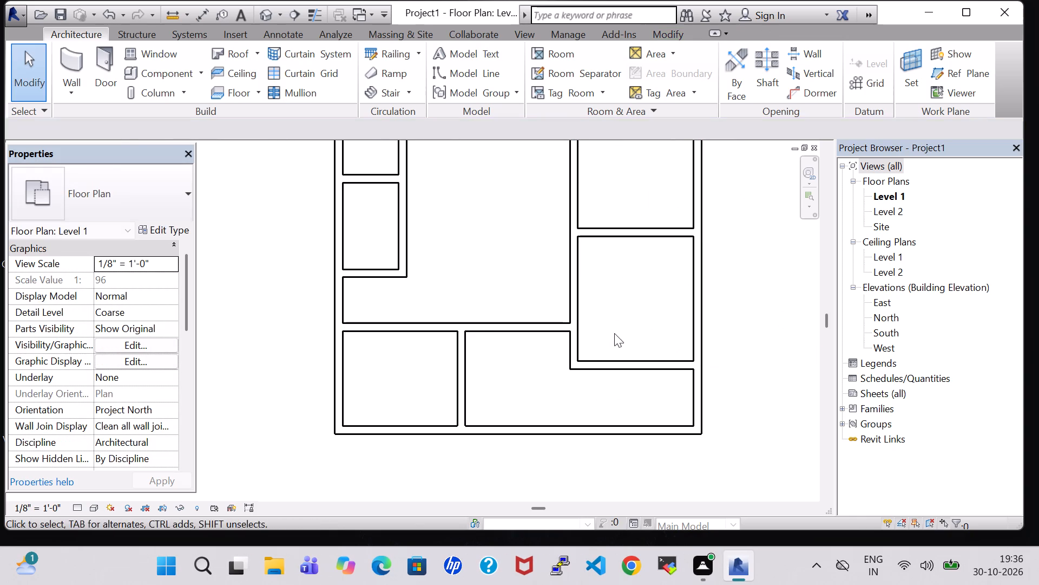
middle_click_drag(614, 333, 553, 422)
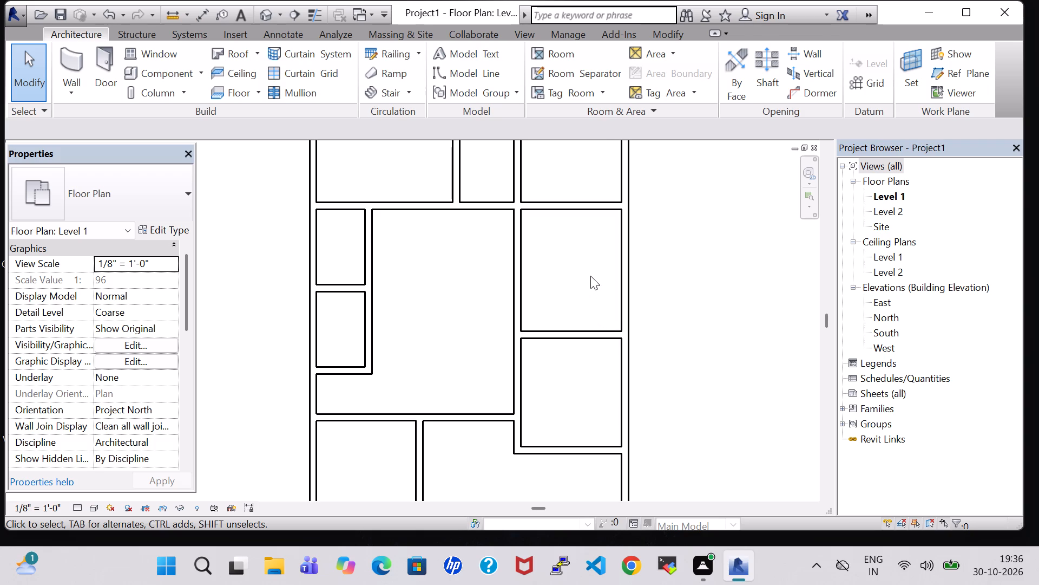
scroll(590, 270, "down", 2)
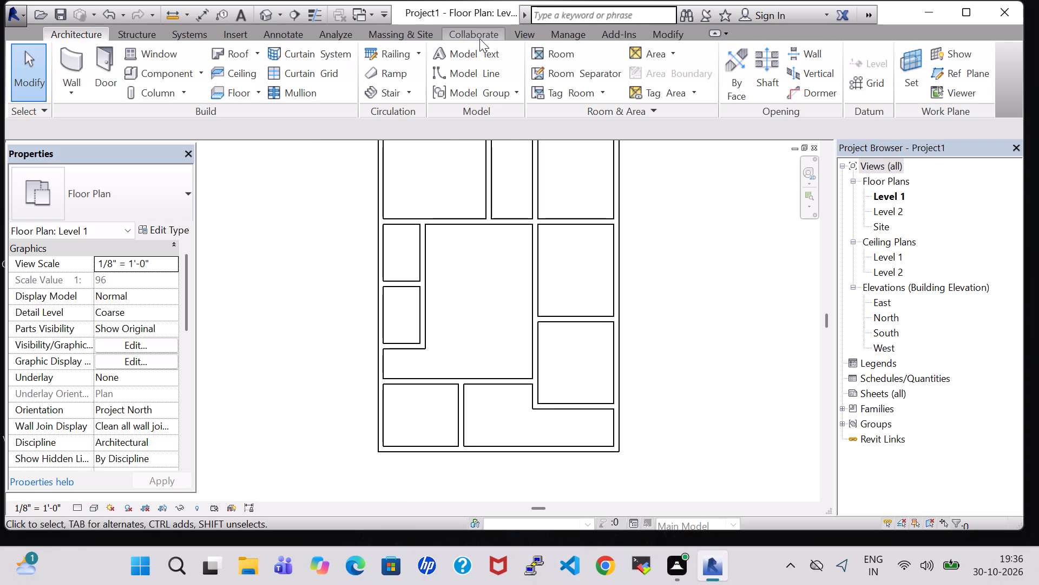
left_click(675, 35)
scroll(516, 252, "up", 4)
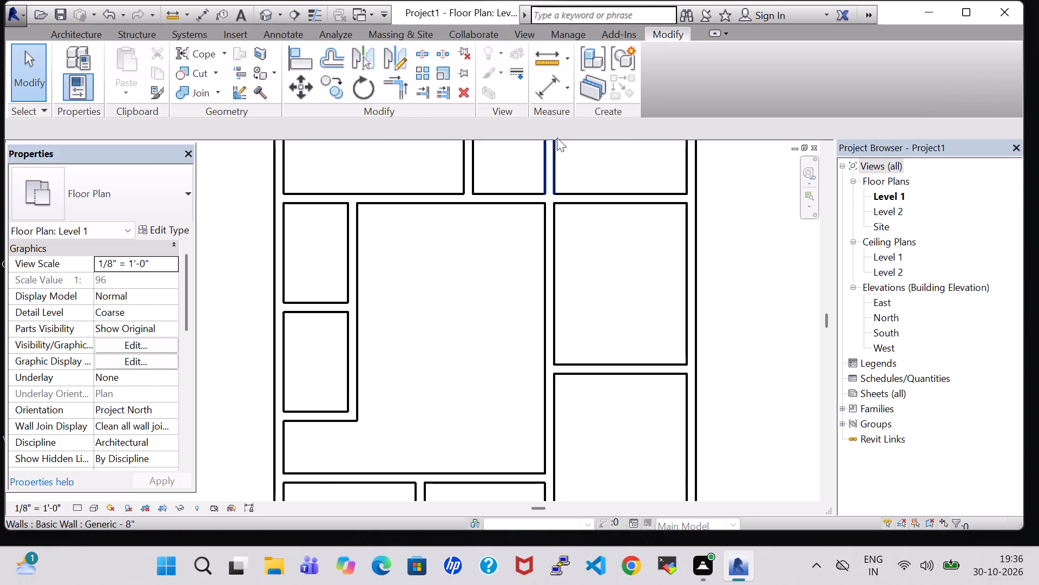
left_click(418, 58)
scroll(548, 364, "up", 3)
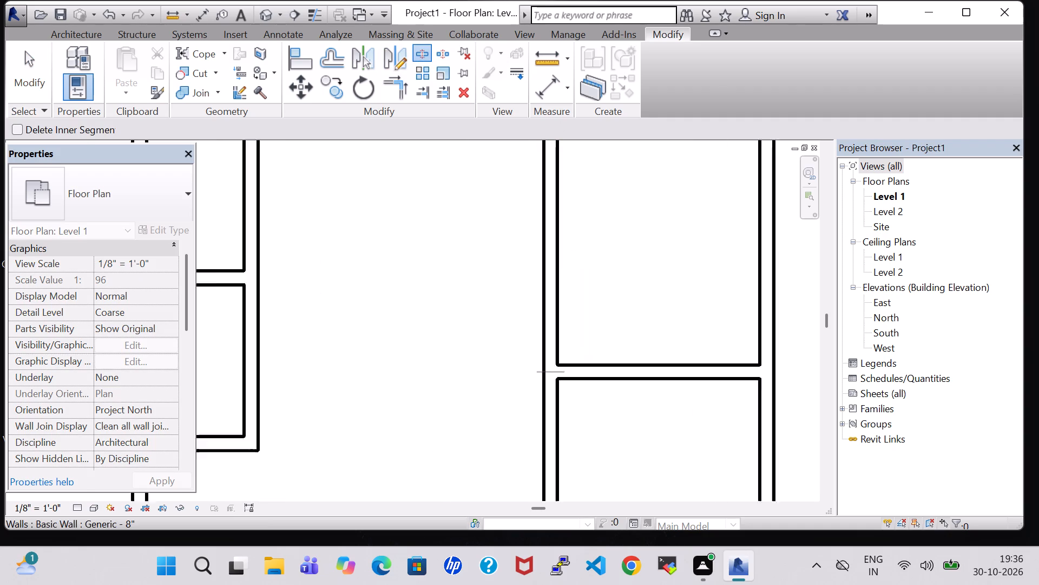
scroll(547, 364, "up", 7)
left_click(556, 366)
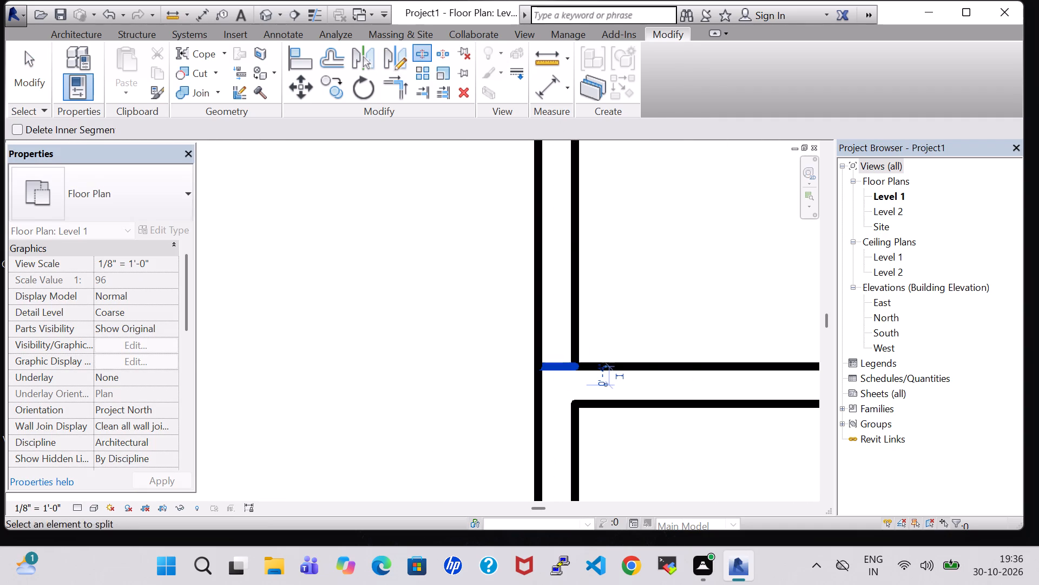
scroll(542, 220, "down", 9)
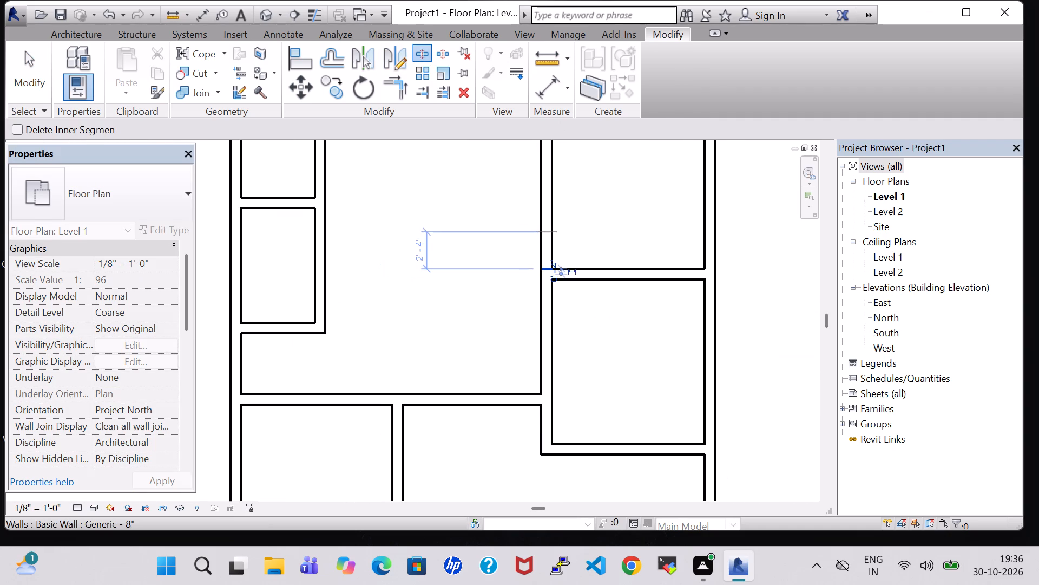
key("Escape")
key("Escape")
left_click(542, 228)
scroll(543, 228, "down", 1)
middle_click_drag(637, 224, 642, 302)
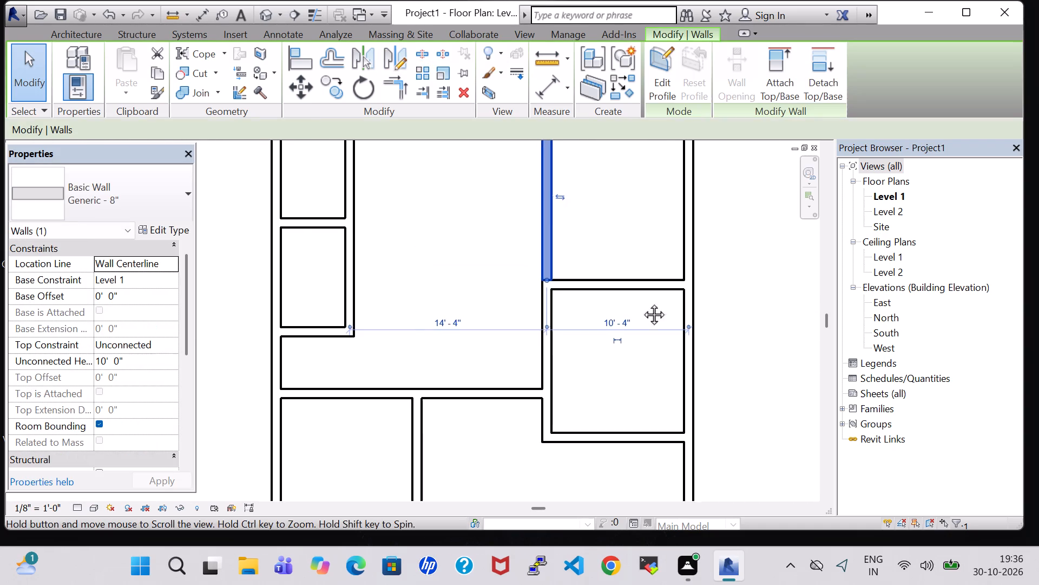
middle_click_drag(642, 302, 642, 368)
key("Delete")
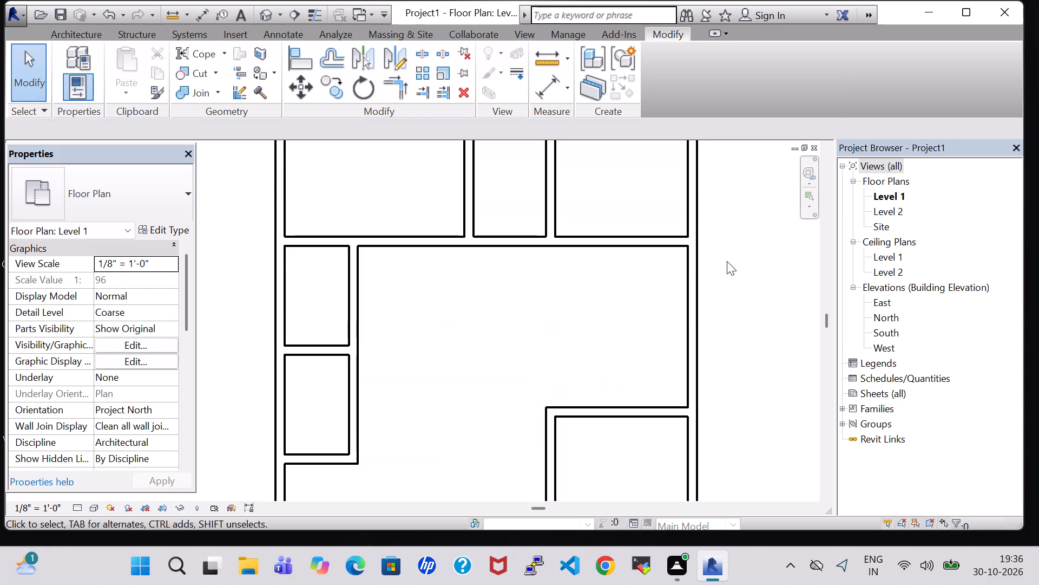
left_click(739, 272)
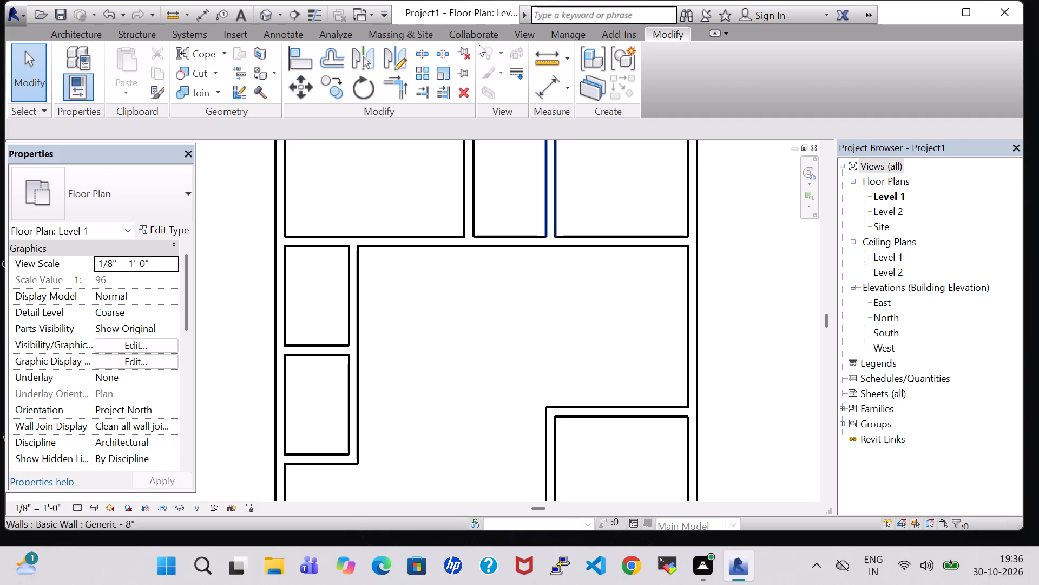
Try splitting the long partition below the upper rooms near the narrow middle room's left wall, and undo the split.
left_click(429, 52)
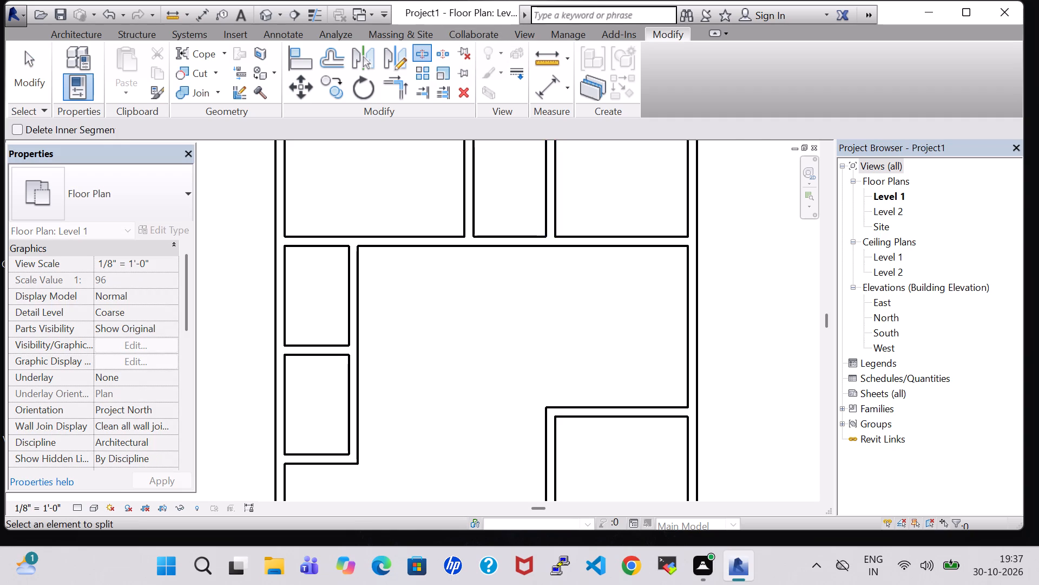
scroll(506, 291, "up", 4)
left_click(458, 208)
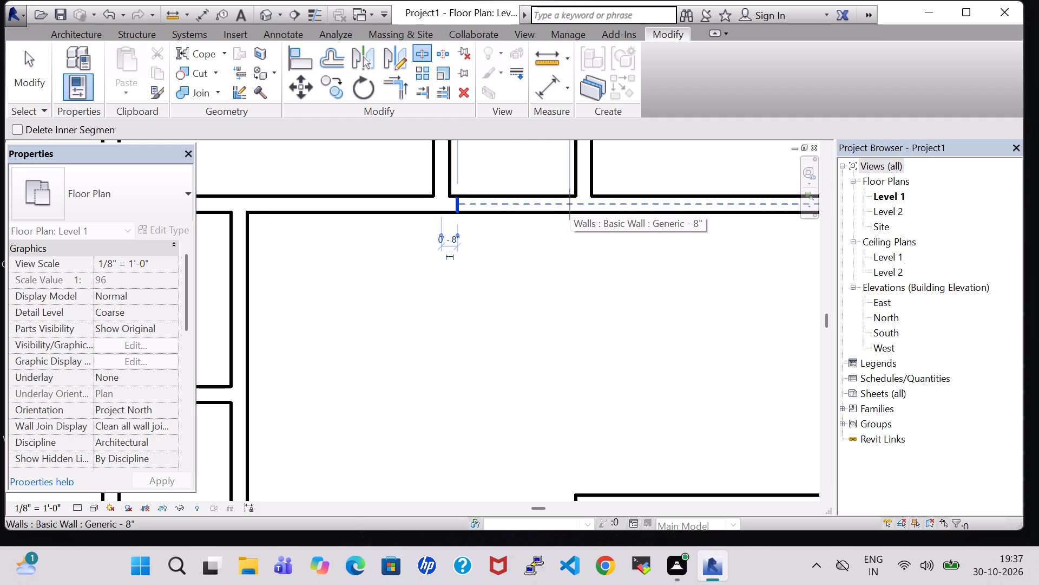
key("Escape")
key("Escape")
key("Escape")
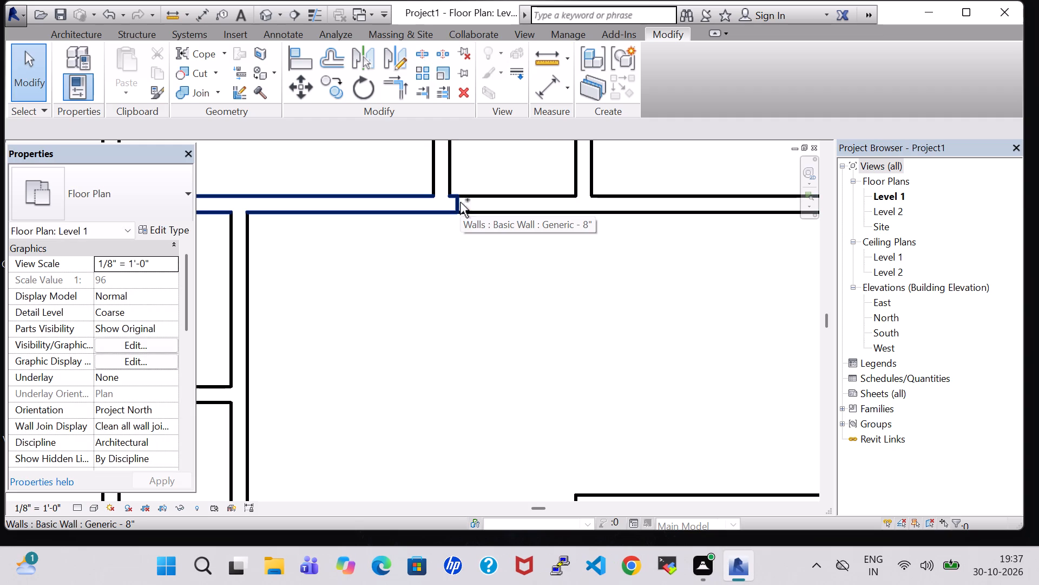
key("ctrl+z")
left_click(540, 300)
Draw a horizontal wall across the narrow upper middle room, about 4'-5" below the top exterior wall and 6'-8" above the partition.
scroll(540, 300, "down", 5)
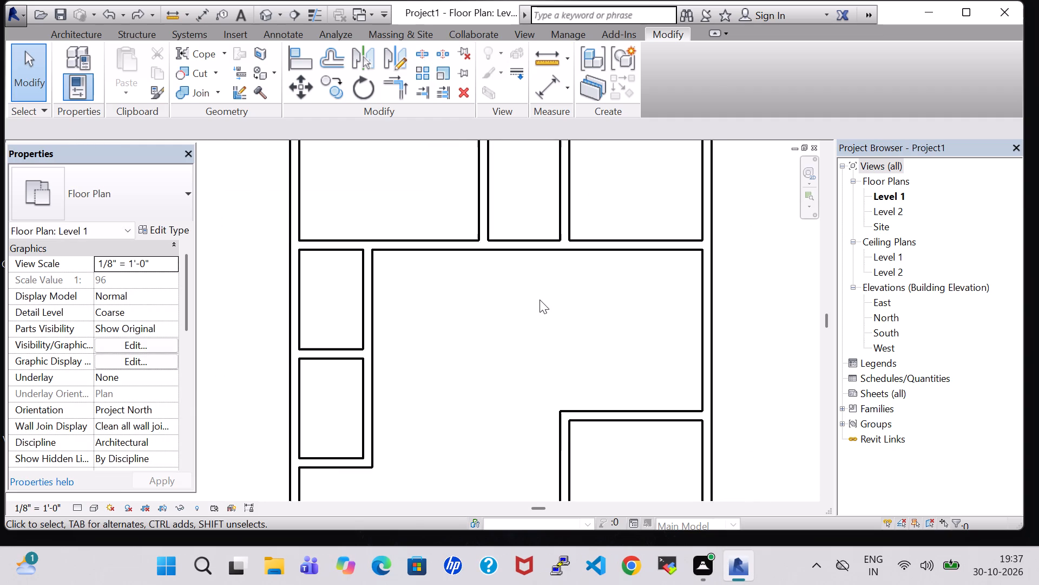
middle_click_drag(548, 300, 508, 336)
scroll(508, 336, "down", 2)
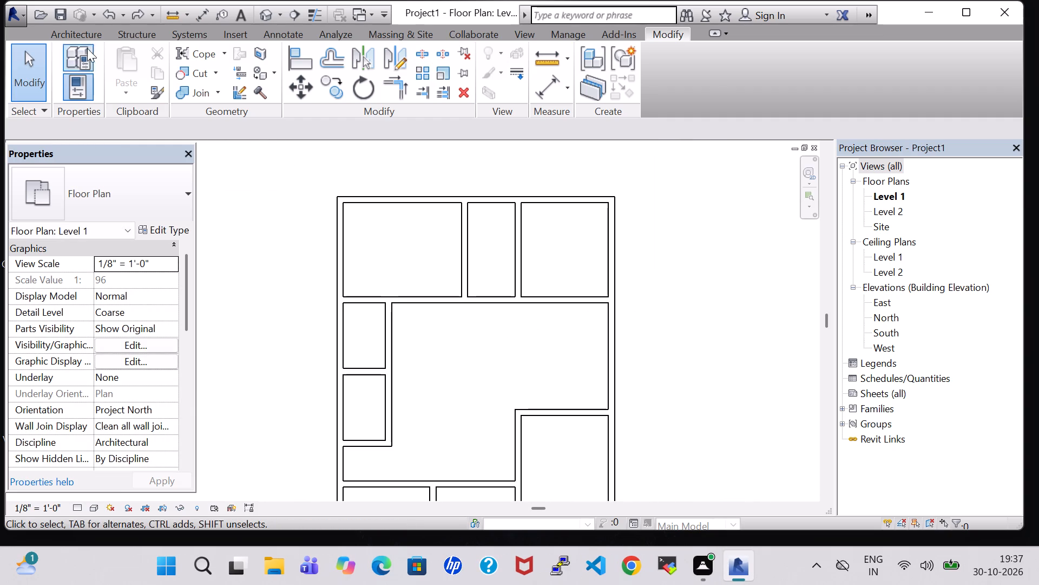
left_click(86, 38)
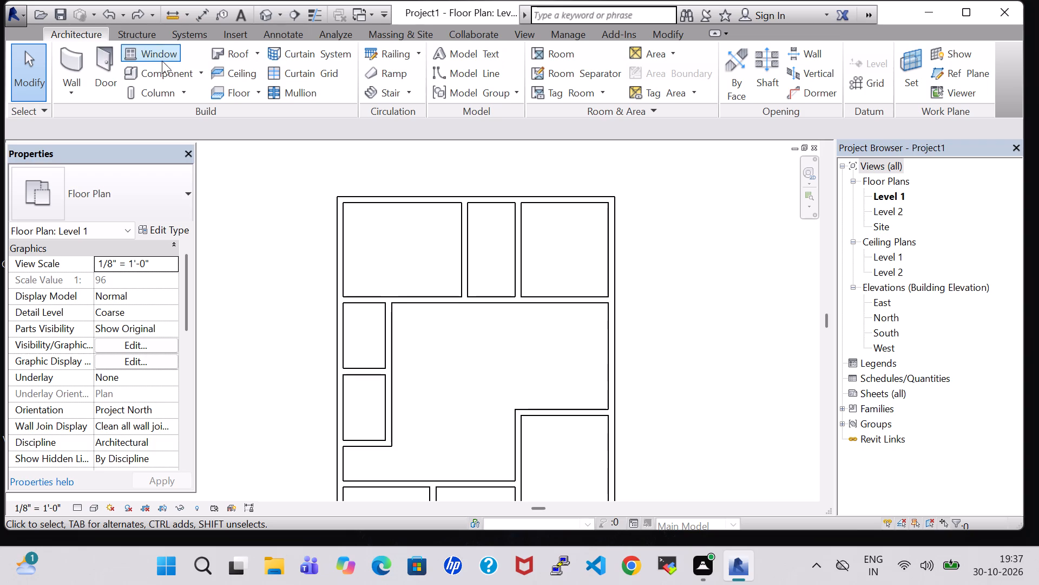
left_click(69, 53)
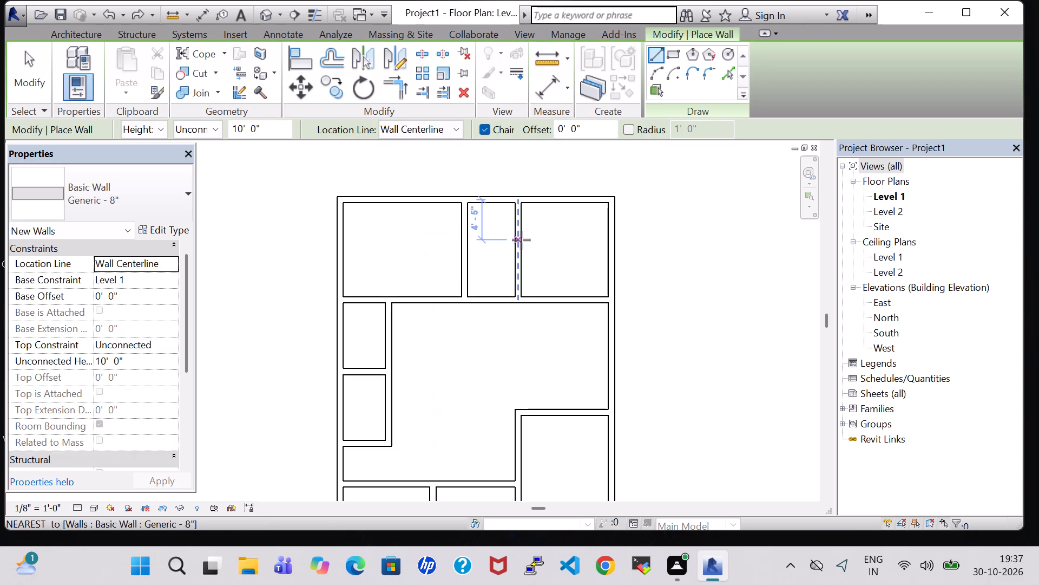
left_click(521, 240)
left_click(461, 240)
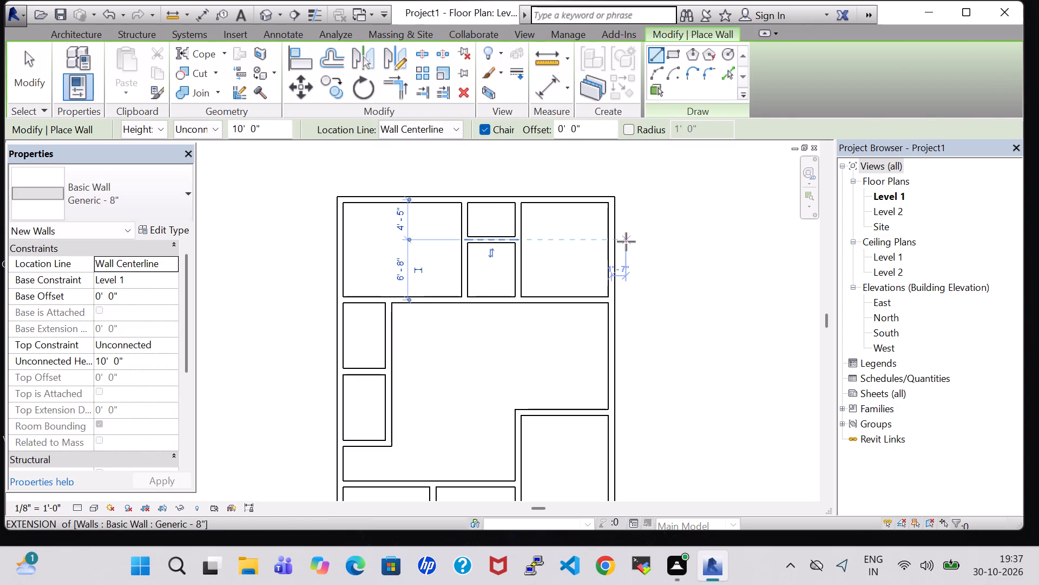
key("Escape")
key("Escape")
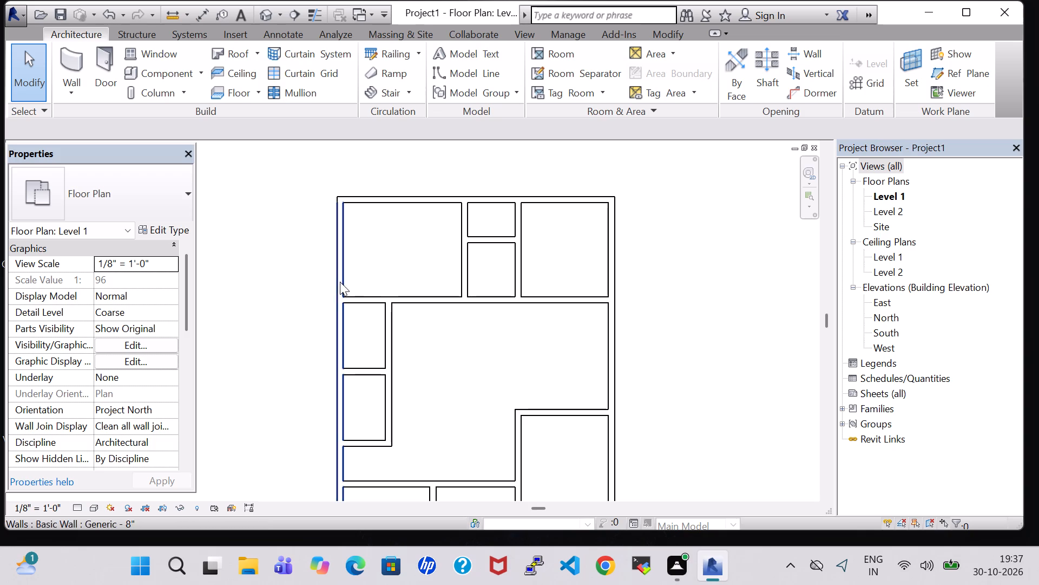
Split the bottom exterior wall about 12'-11" from the left exterior wall and again in line with the lower-right room's left wall; delete the segment between.
middle_click_drag(705, 346, 707, 314)
scroll(707, 314, "down", 2)
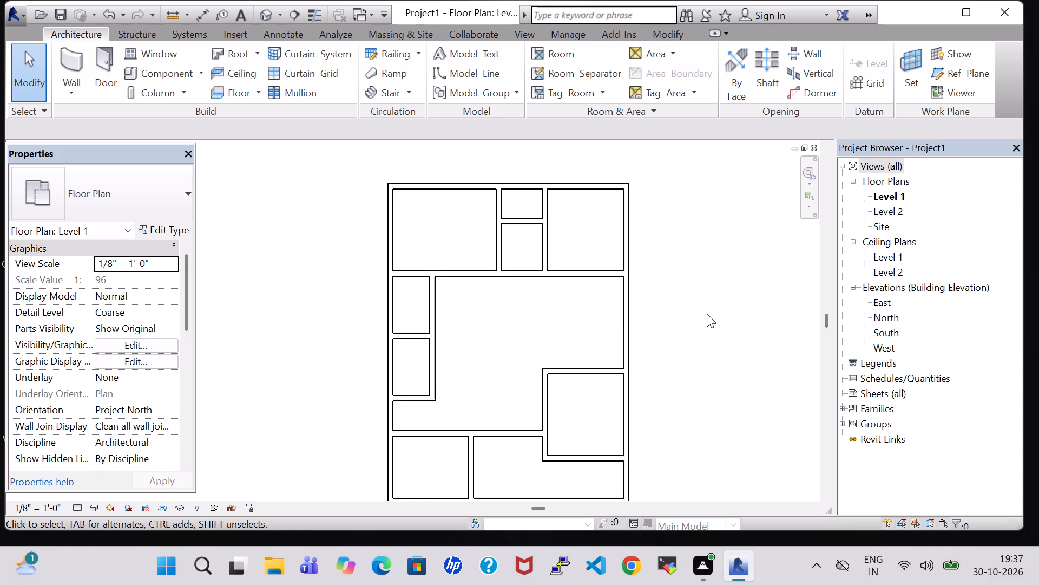
middle_click_drag(707, 324, 659, 300)
scroll(659, 300, "up", 1)
middle_click_drag(659, 300, 673, 290)
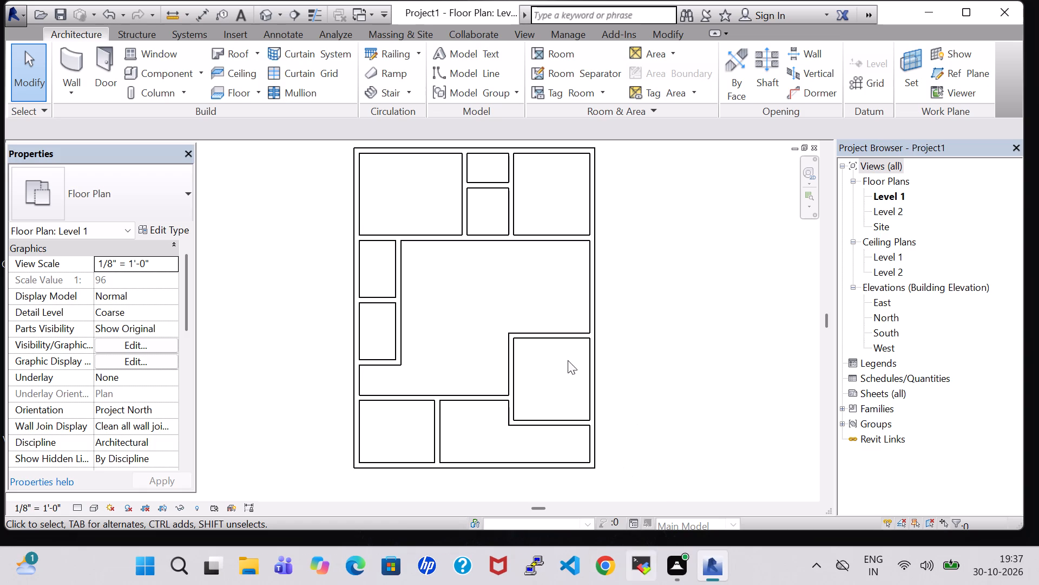
left_click(673, 36)
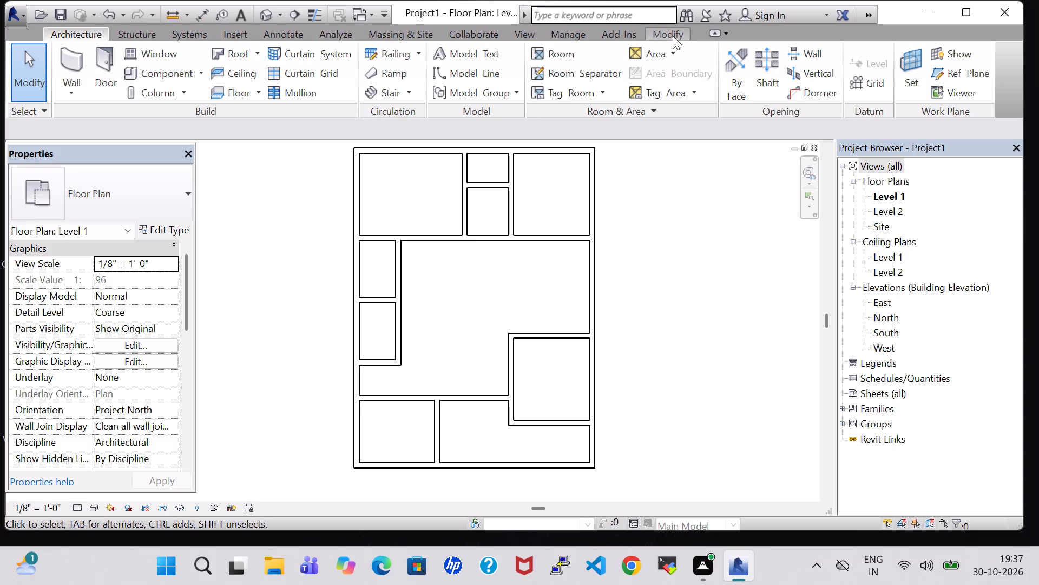
scroll(415, 470, "up", 1)
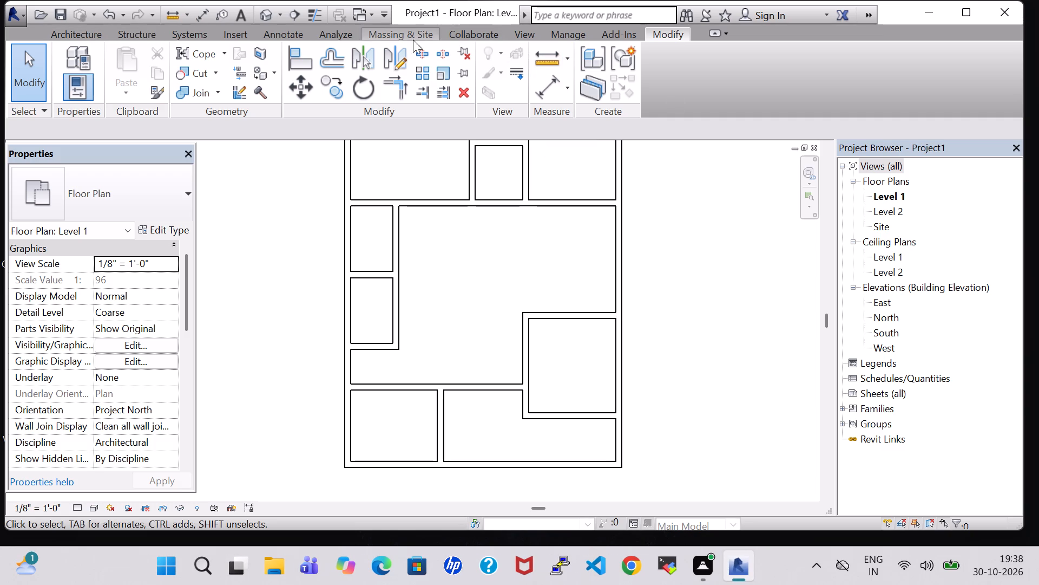
left_click(422, 52)
scroll(477, 444, "up", 3)
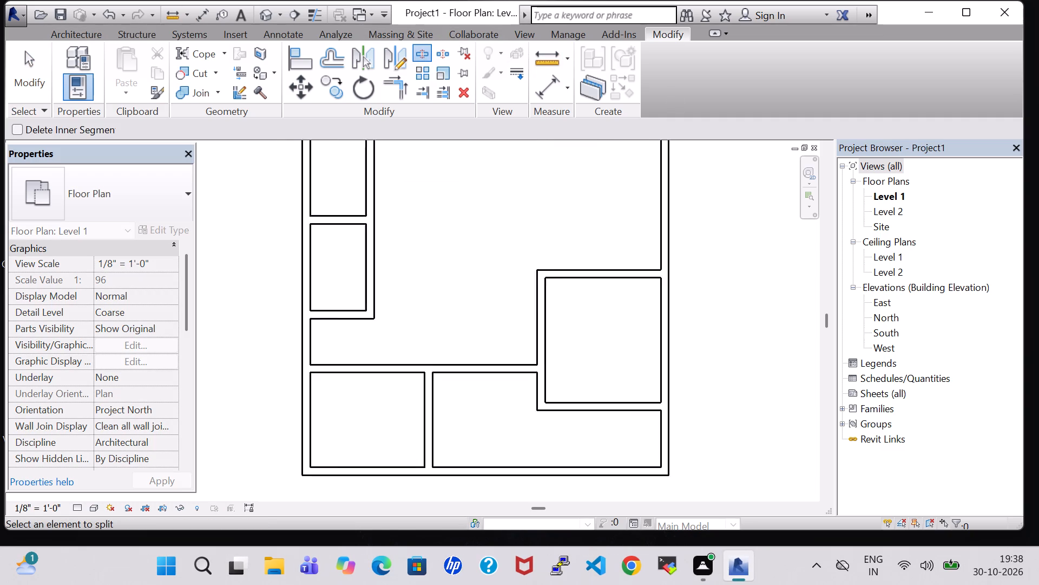
scroll(477, 444, "up", 1)
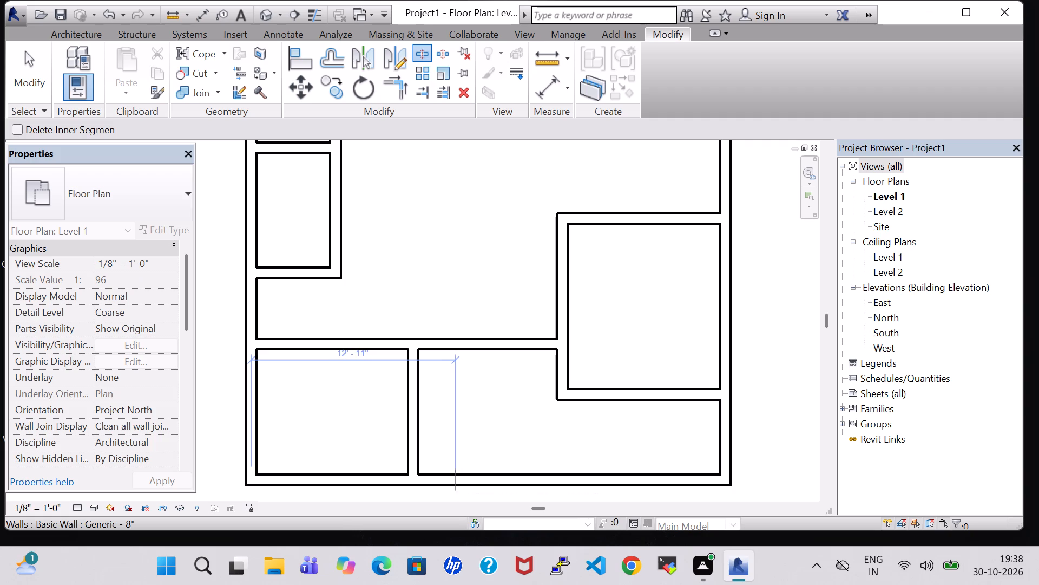
left_click(456, 481)
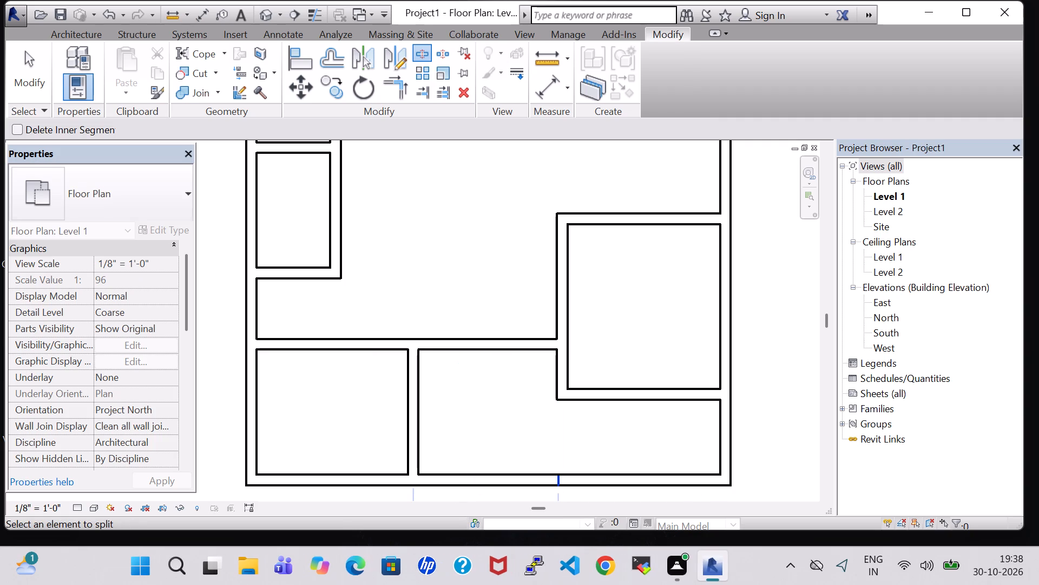
key("Escape")
key("Escape")
left_click(537, 482)
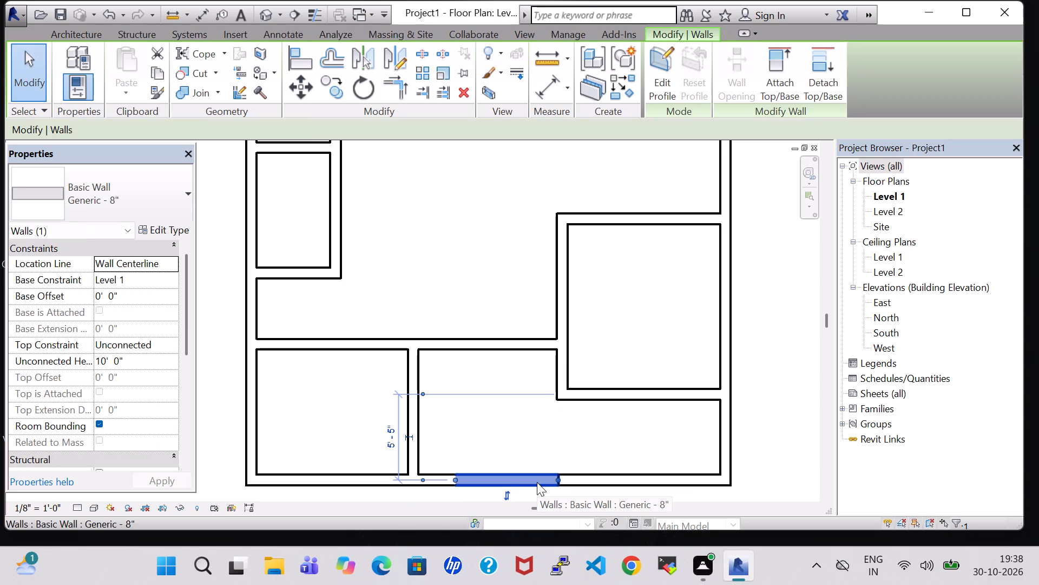
key("Delete")
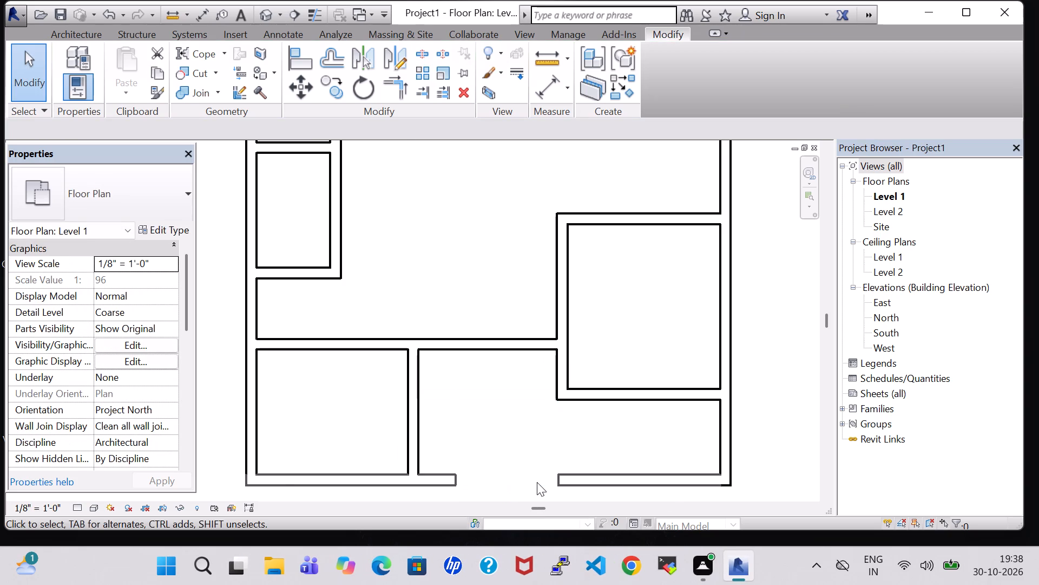
Inspect the front wall opening in the 3D view and return to the Level 1 floor plan.
scroll(537, 482, "down", 1)
left_click(266, 15)
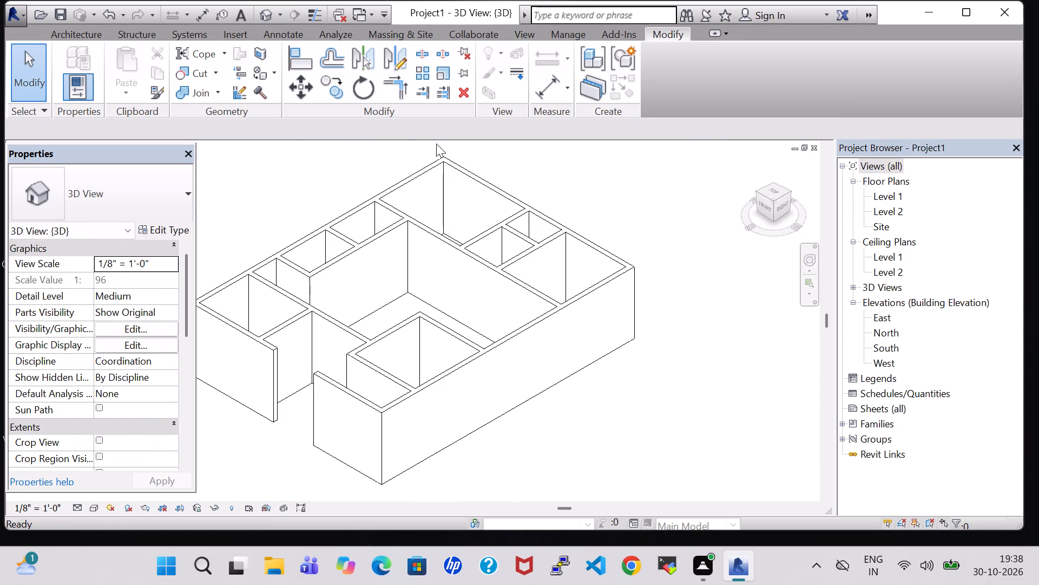
middle_click_drag(551, 429, 611, 387, "shift")
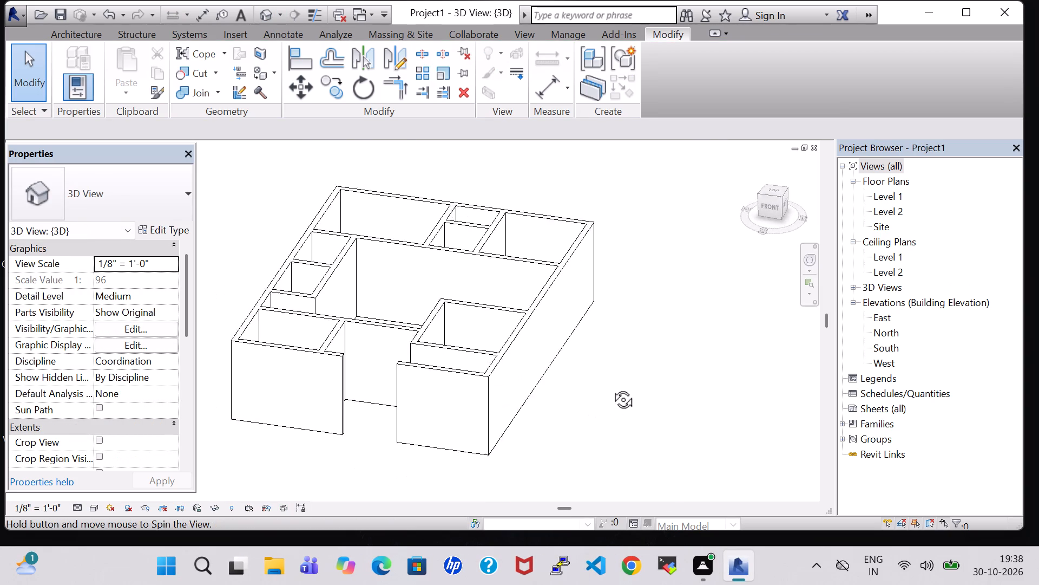
middle_click_drag(611, 387, 629, 362, "shift")
double_click(895, 199)
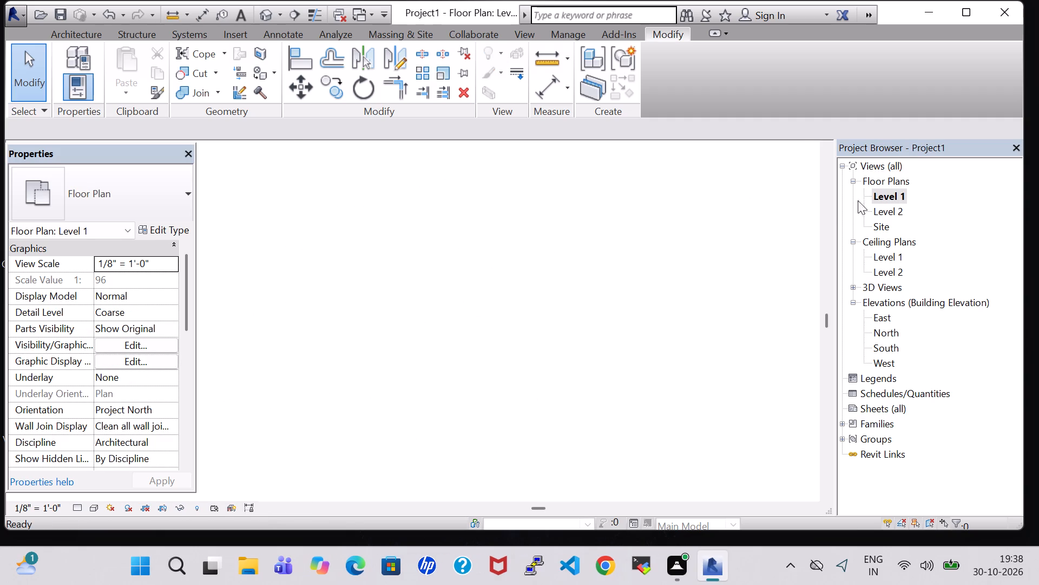
Split the bottom exterior wall at the right face of the lower-left room's partition, separating the short stub beside the opening.
scroll(455, 323, "down", 1)
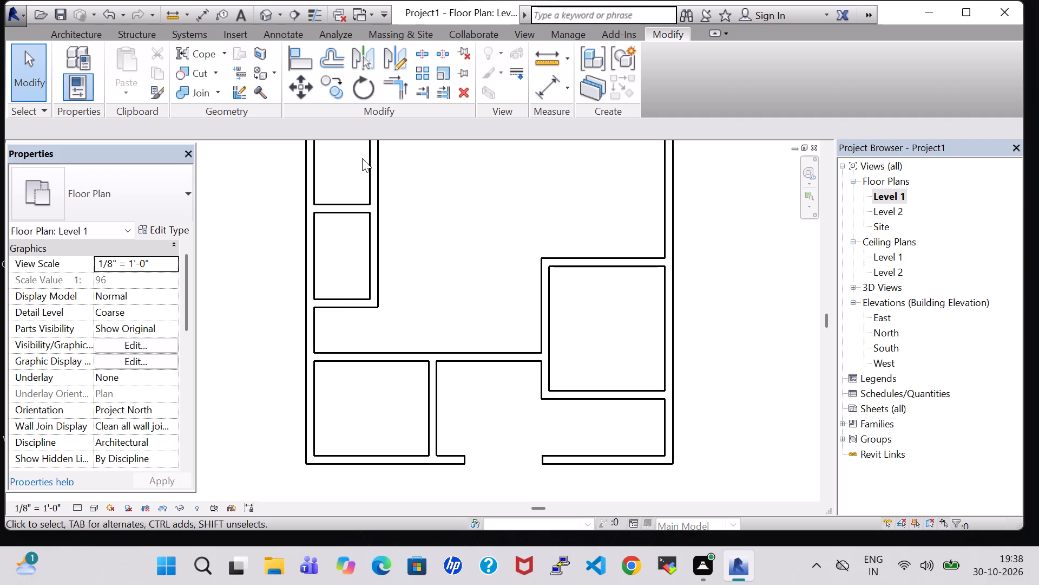
left_click(417, 58)
scroll(438, 459, "up", 3)
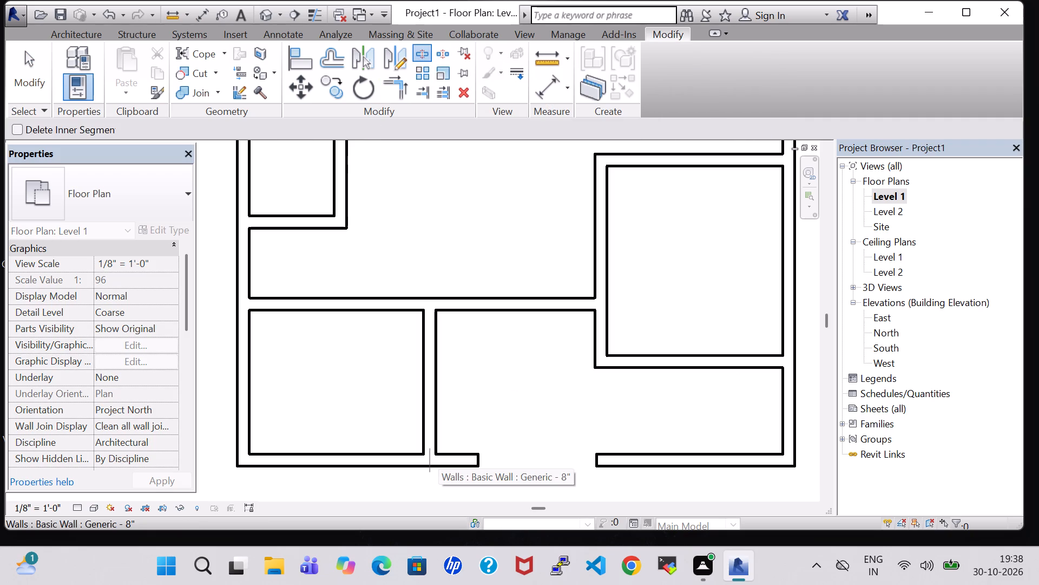
scroll(439, 472, "up", 5)
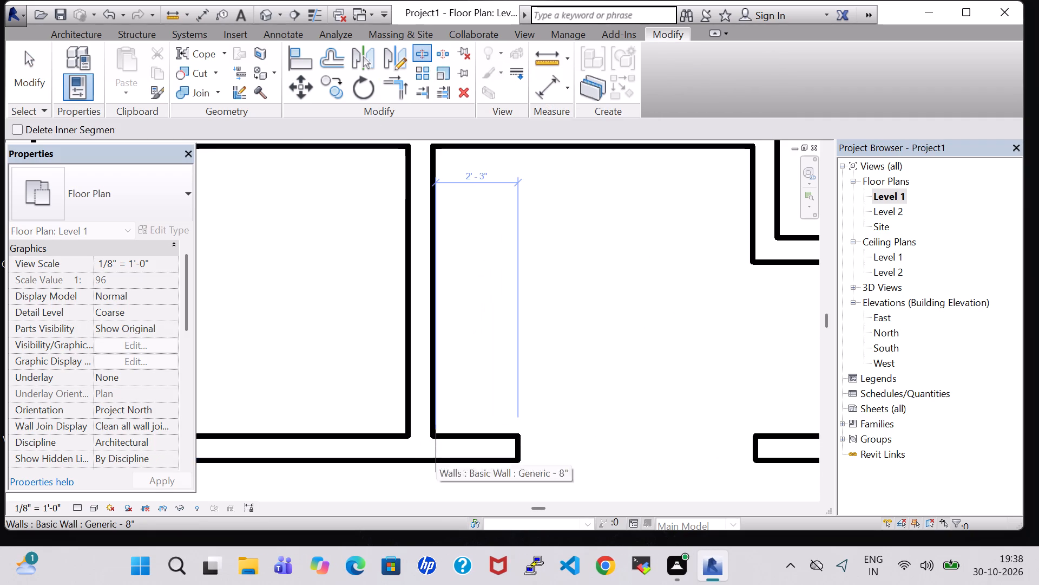
left_click(434, 455)
key("Escape")
key("Escape")
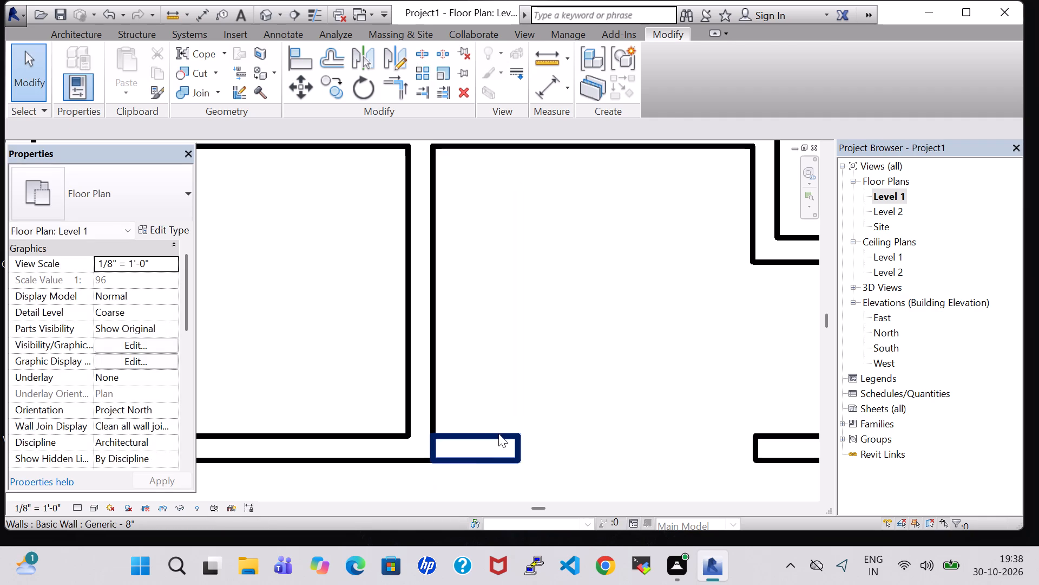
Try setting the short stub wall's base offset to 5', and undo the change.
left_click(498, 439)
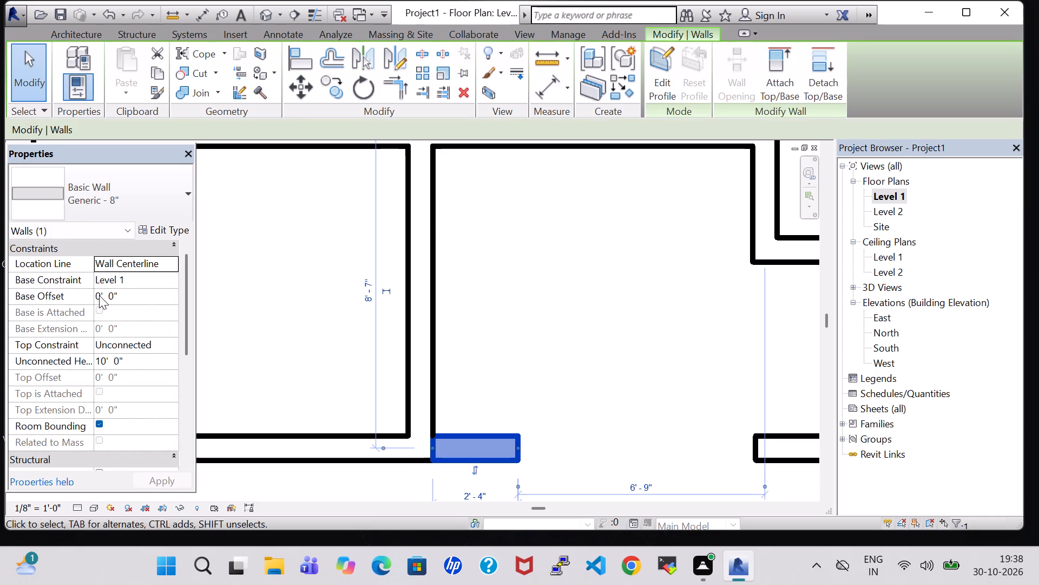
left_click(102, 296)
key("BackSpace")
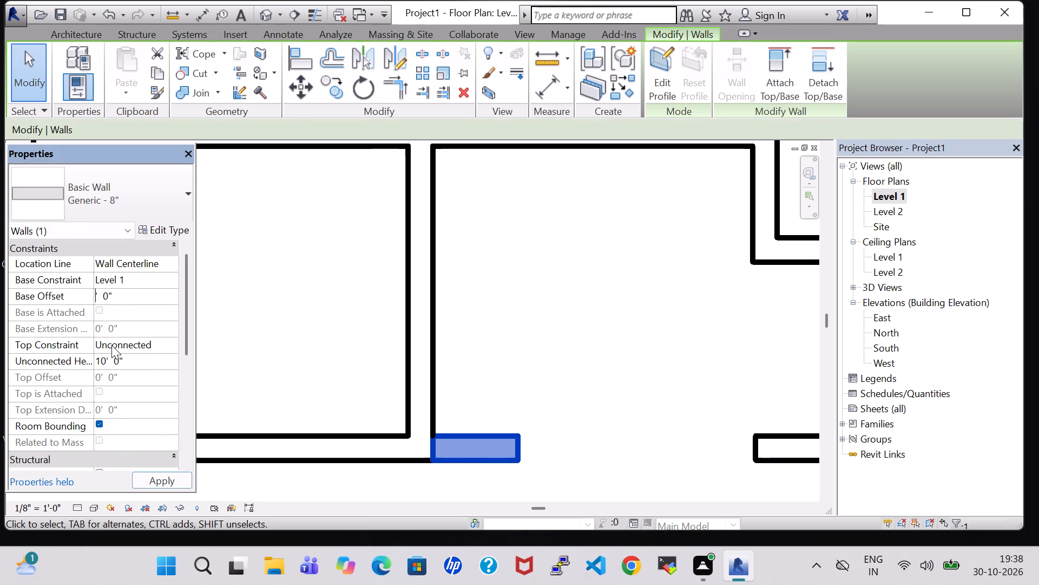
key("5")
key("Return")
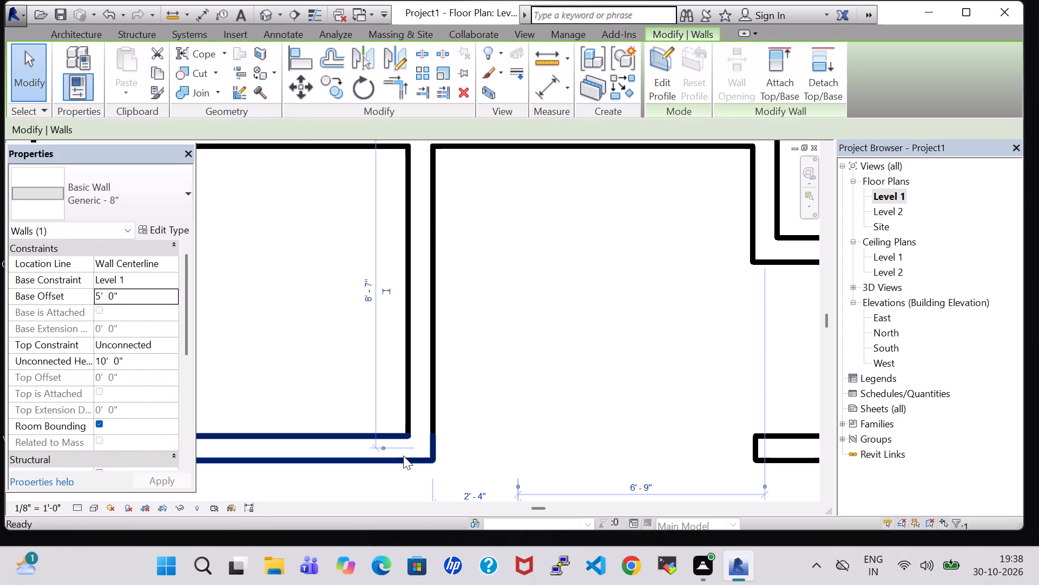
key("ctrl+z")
Set the unconnected height of the short stub wall beside the front opening to 5'.
left_click(485, 454)
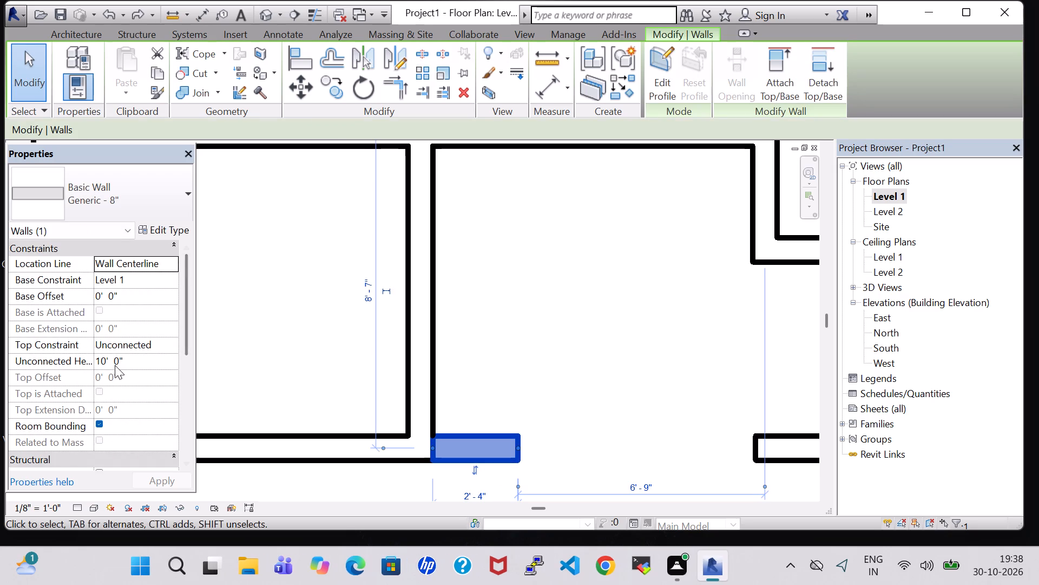
left_click(107, 362)
key("BackSpace")
key("BackSpace")
key("5")
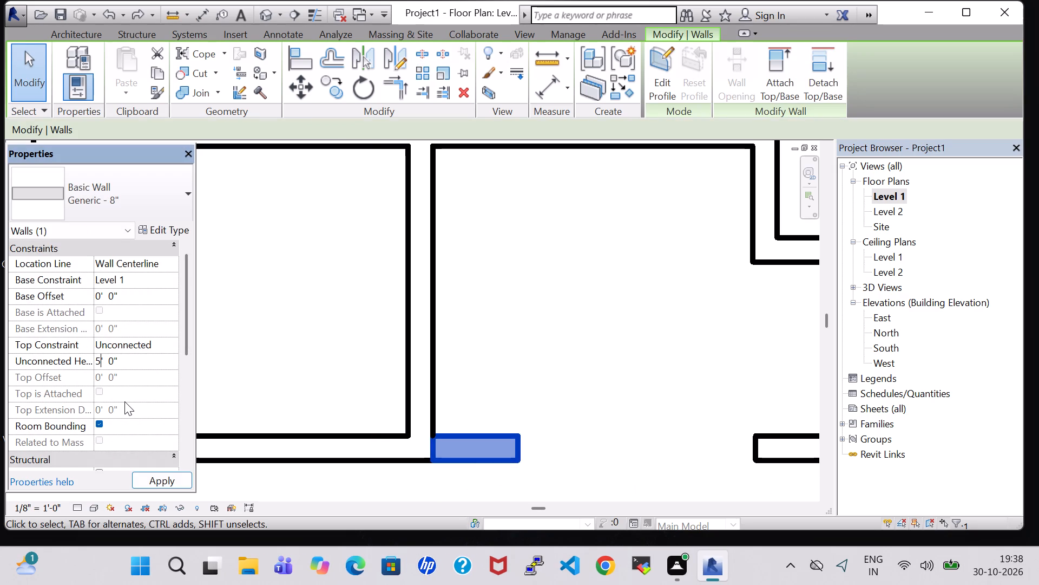
key("Return")
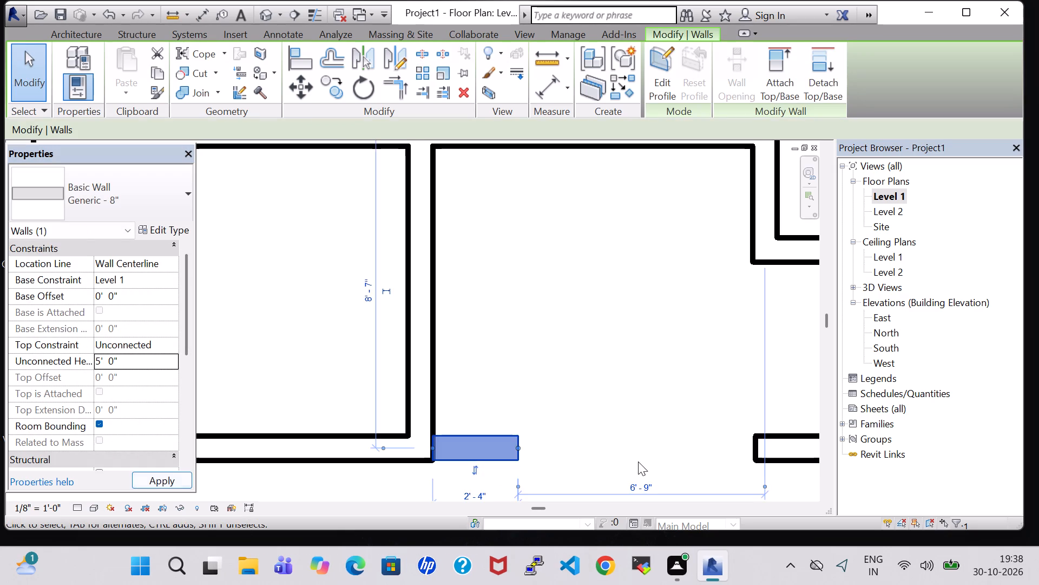
left_click(624, 435)
key("Right")
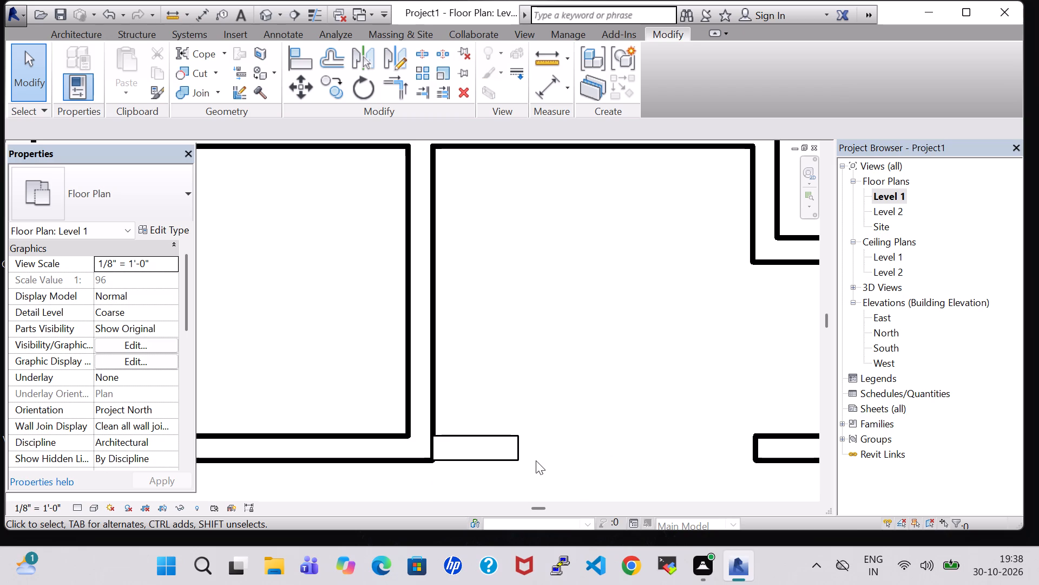
Preview the building in the 3D view with the Ray Trace visual style, and close that view.
left_click(258, 18)
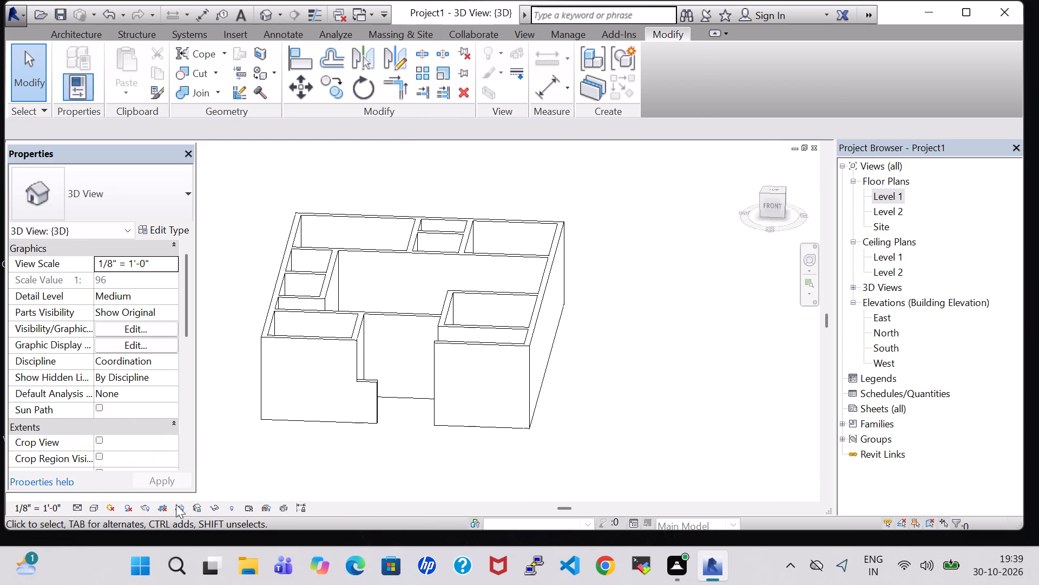
left_click(97, 503)
left_click(110, 491)
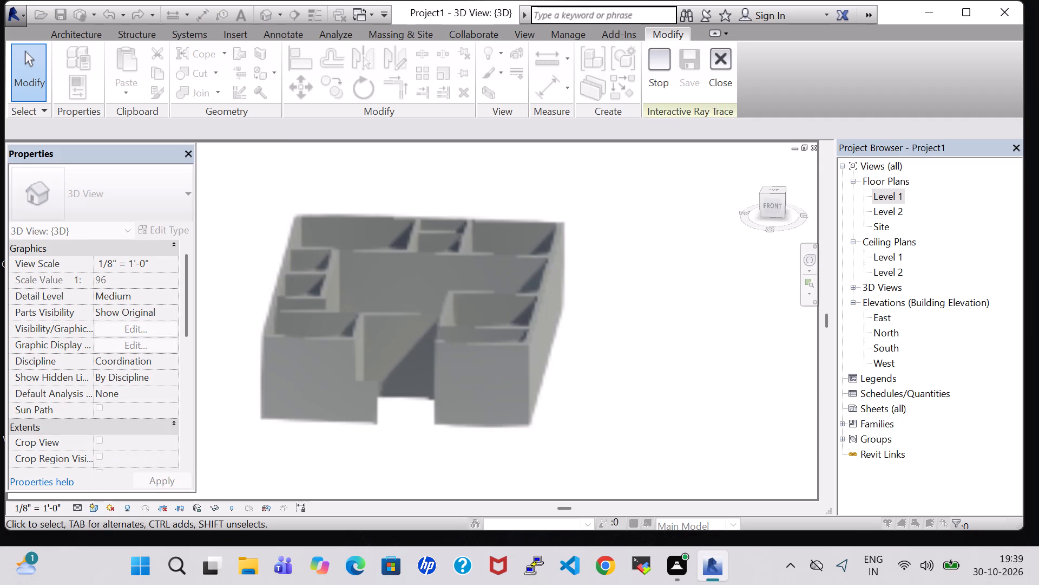
left_click(815, 151)
Set the visual style of the Level 1 floor plan to Realistic.
scroll(660, 372, "down", 2)
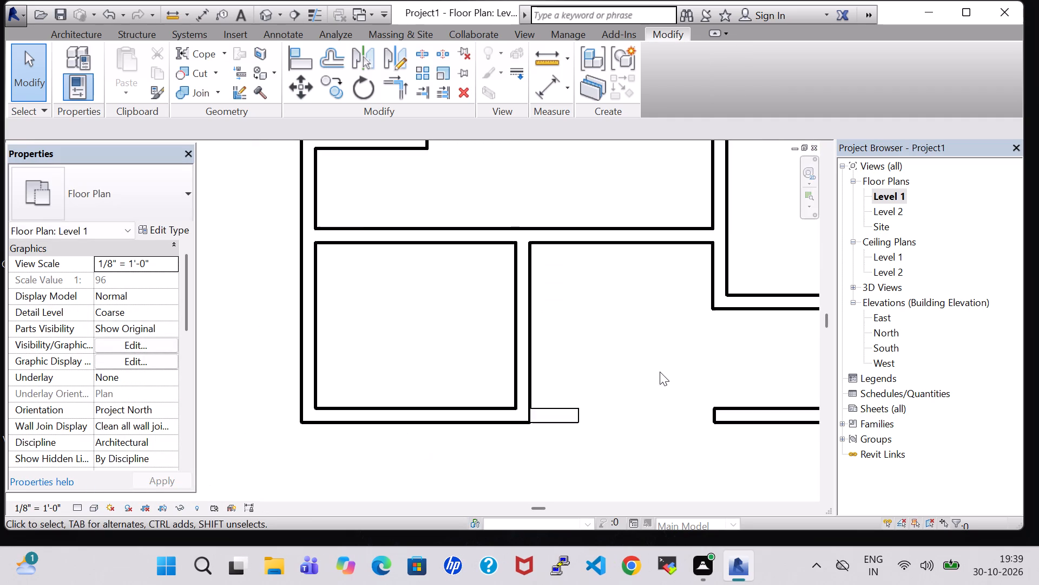
scroll(660, 372, "down", 5)
middle_click_drag(628, 337, 444, 343)
scroll(439, 343, "down", 3)
middle_click_drag(441, 341, 461, 377)
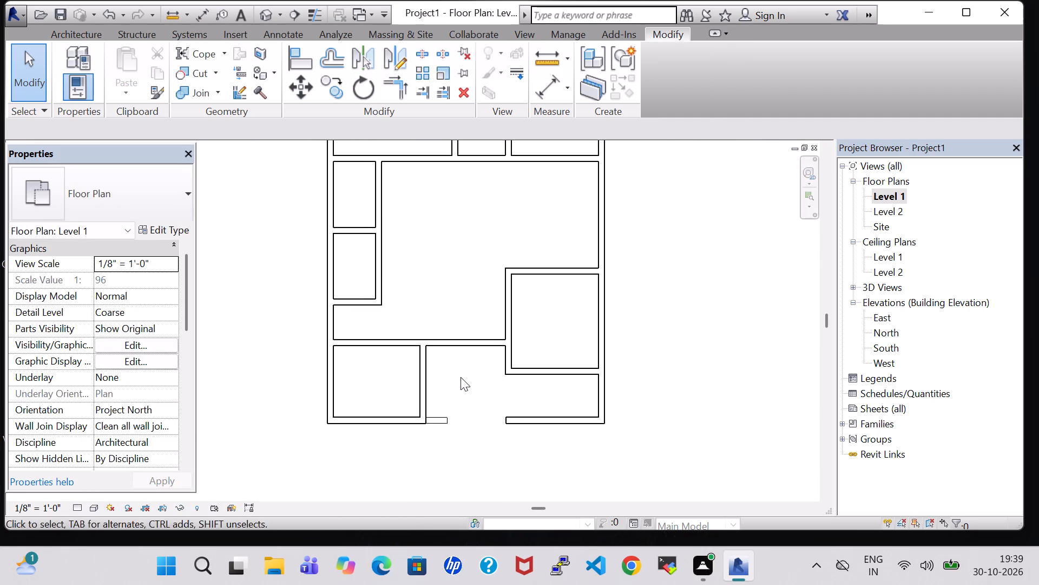
scroll(461, 377, "down", 3)
middle_click_drag(465, 288, 496, 299)
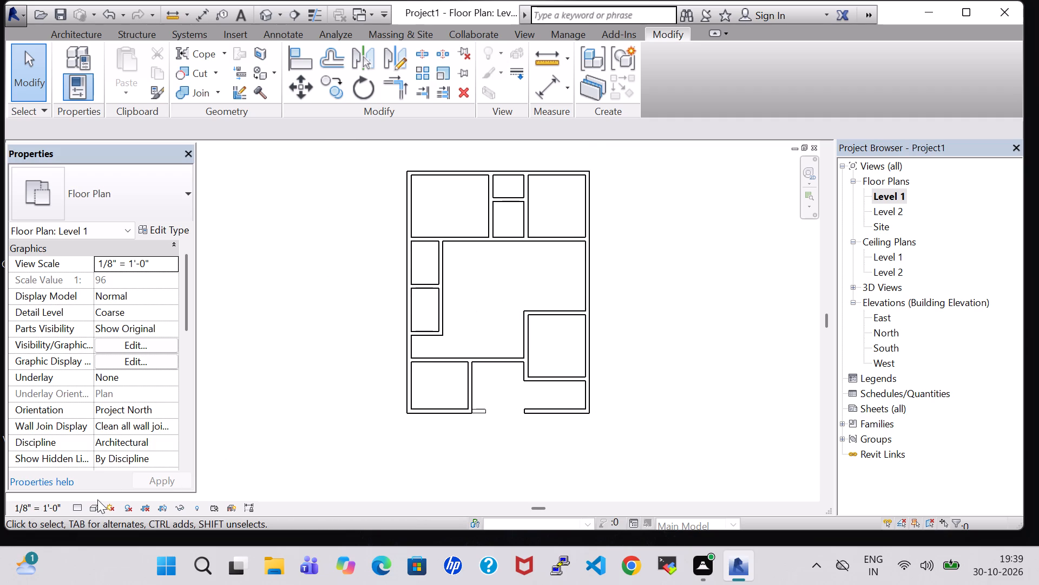
left_click(97, 503)
left_click(122, 477)
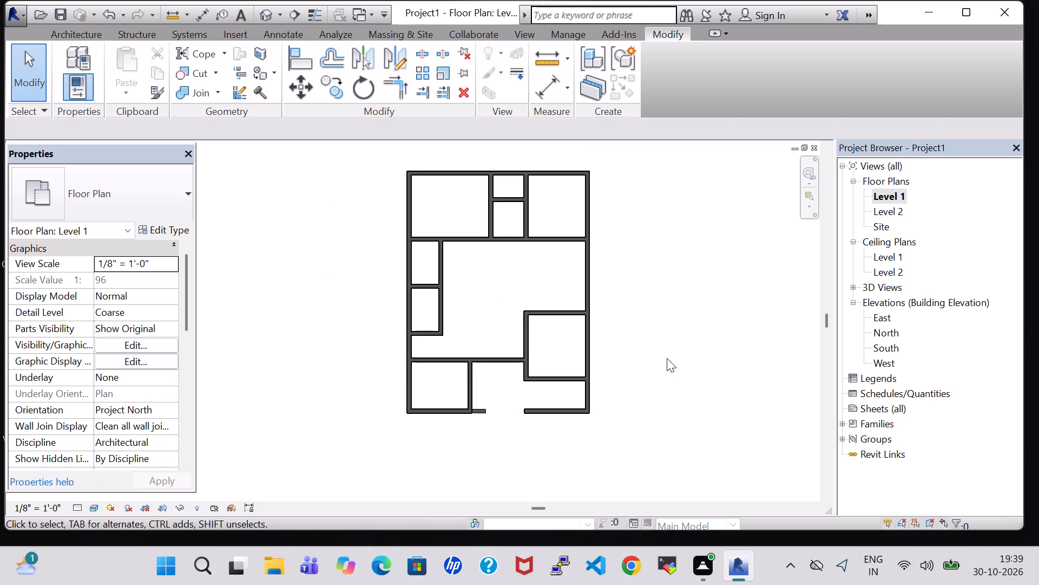
scroll(563, 242, "up", 2)
left_click(665, 311)
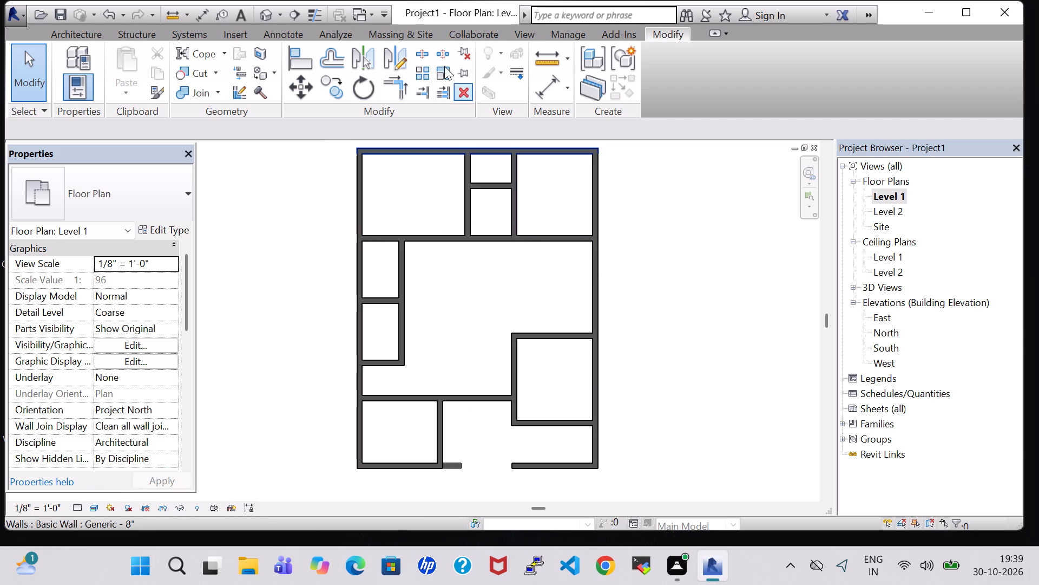
Set the visual style of the 3D view to Realistic and return to the Level 1 floor plan.
left_click(271, 9)
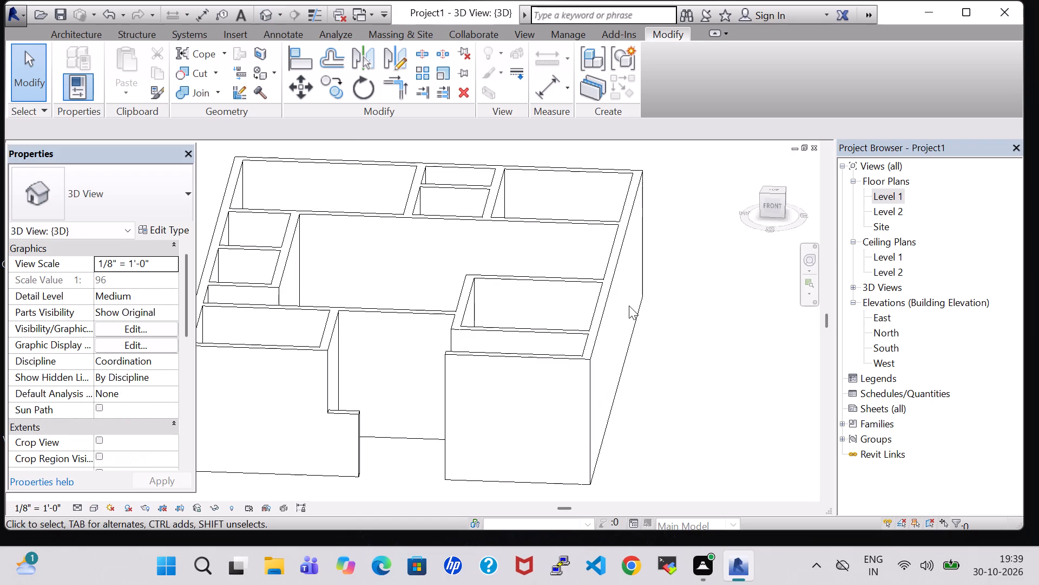
scroll(674, 355, "down", 2)
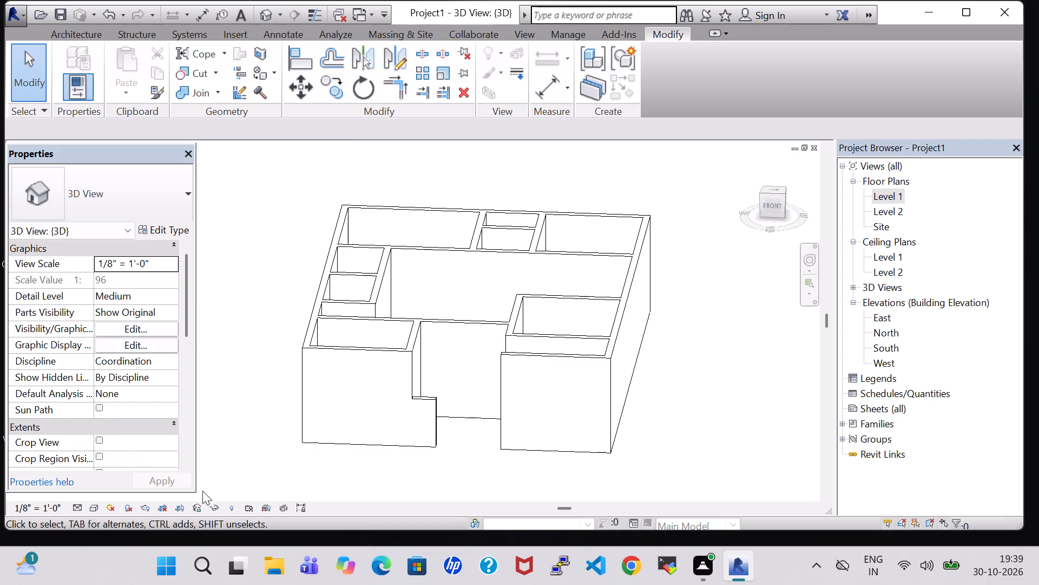
left_click(89, 508)
left_click(110, 477)
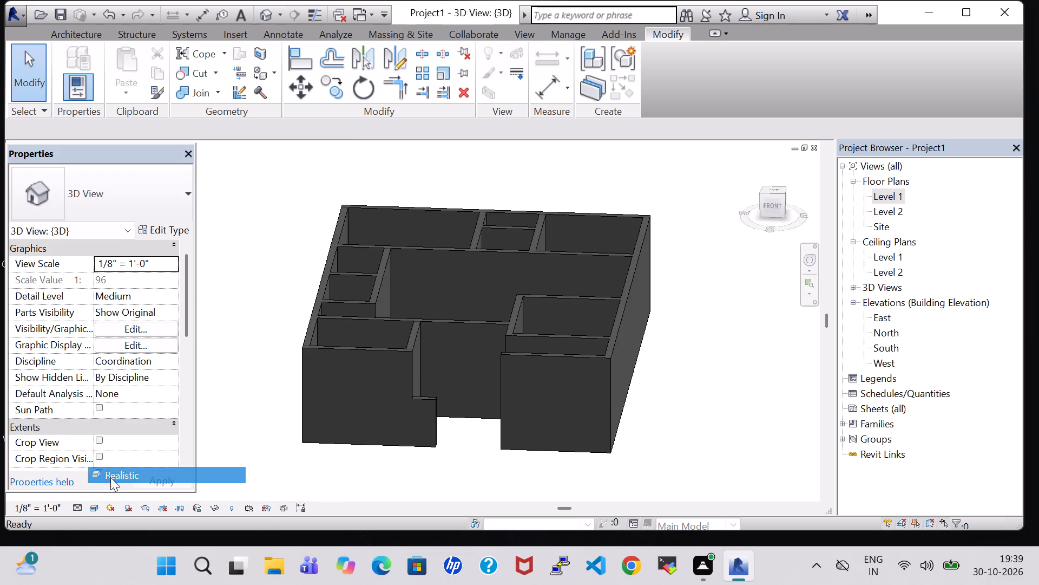
left_click(273, 16)
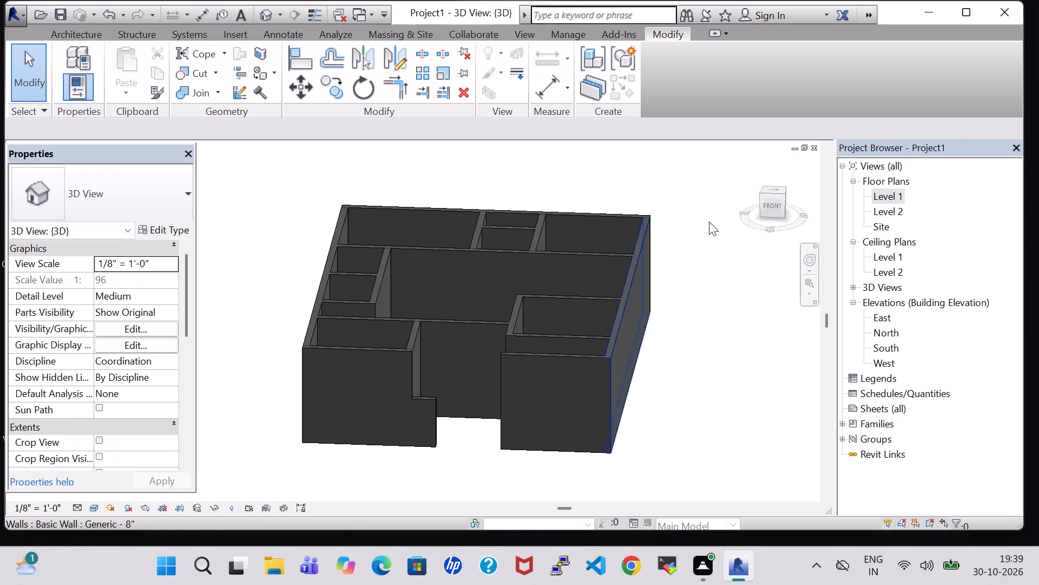
double_click(900, 198)
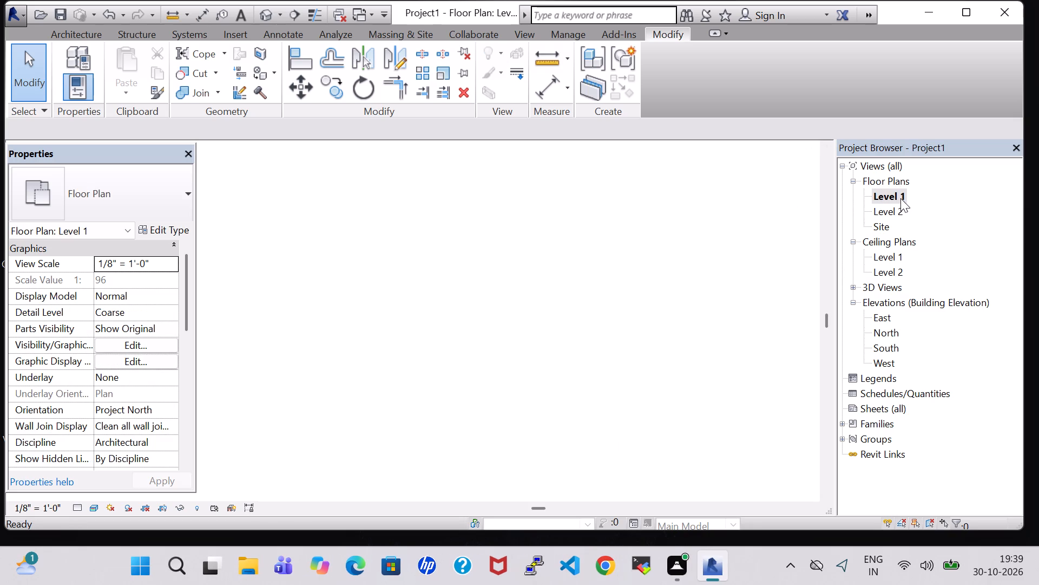
Check the whole building in the Level 1 floor plan and the 3D view, and return to the Level 1 plan.
scroll(684, 266, "down", 2)
middle_click_drag(685, 266, 674, 277)
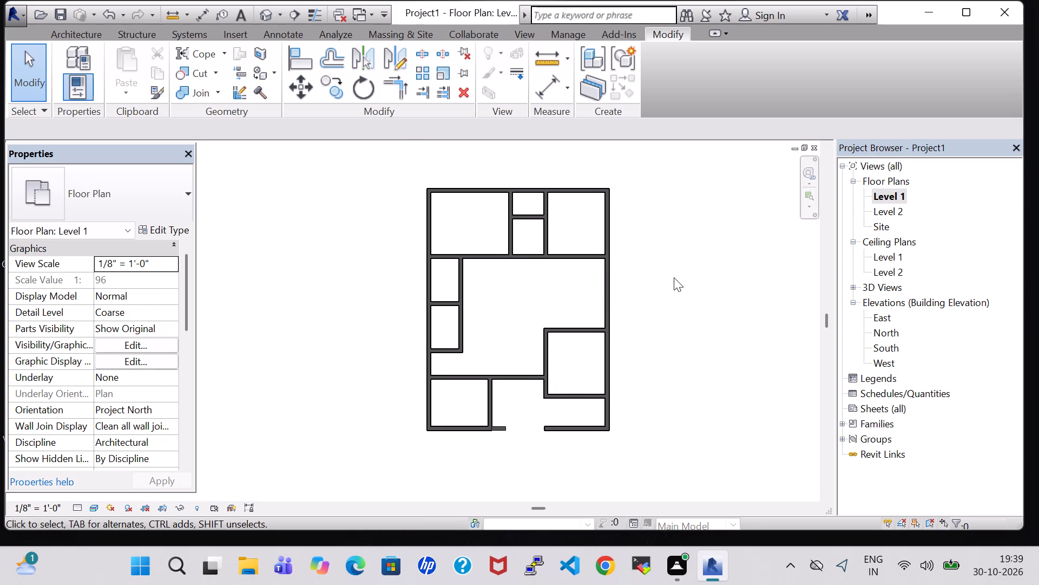
scroll(674, 277, "up", 1)
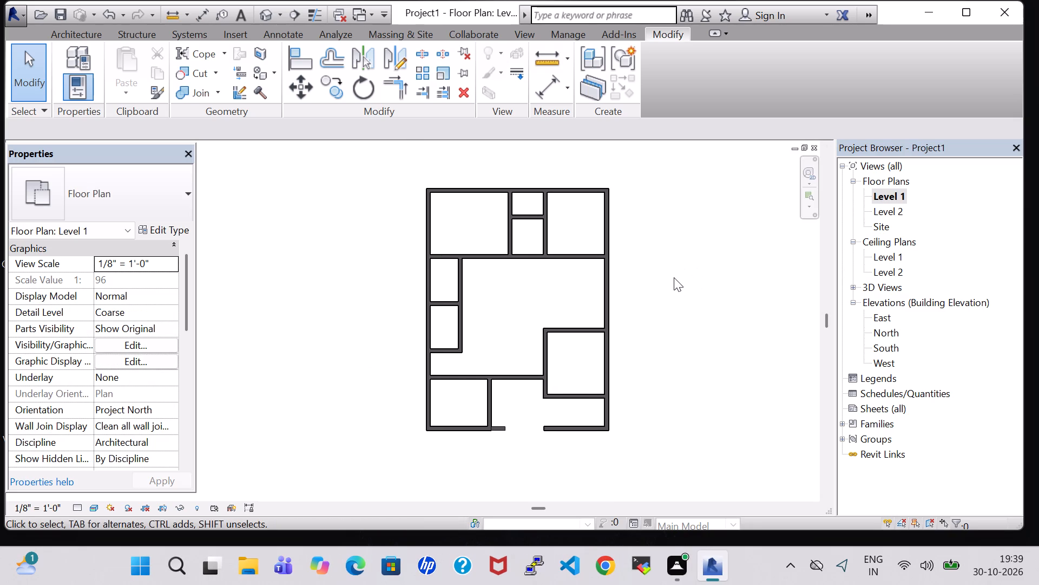
scroll(674, 277, "up", 1)
middle_click_drag(674, 277, 682, 275)
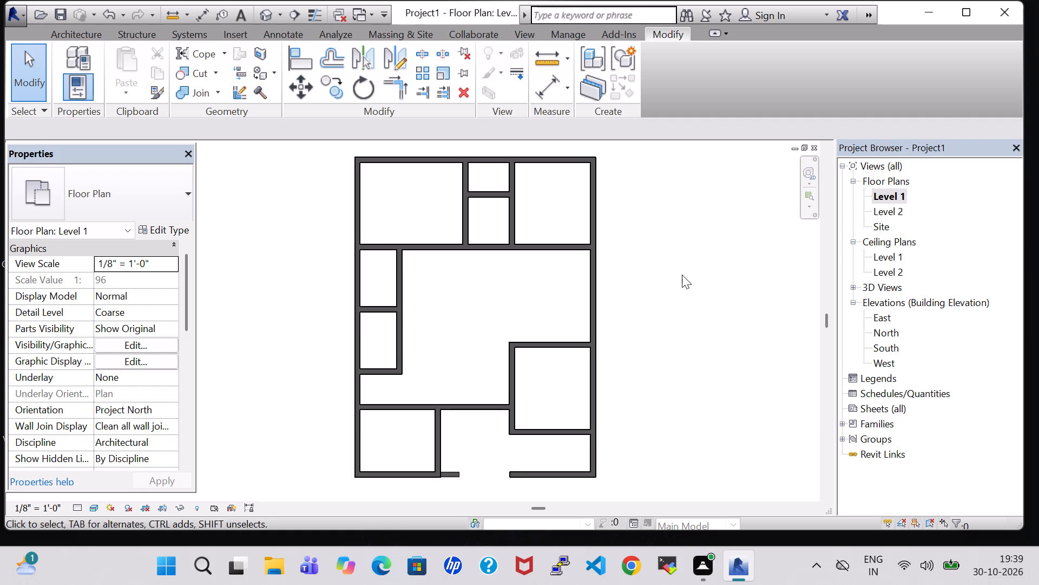
left_click(264, 19)
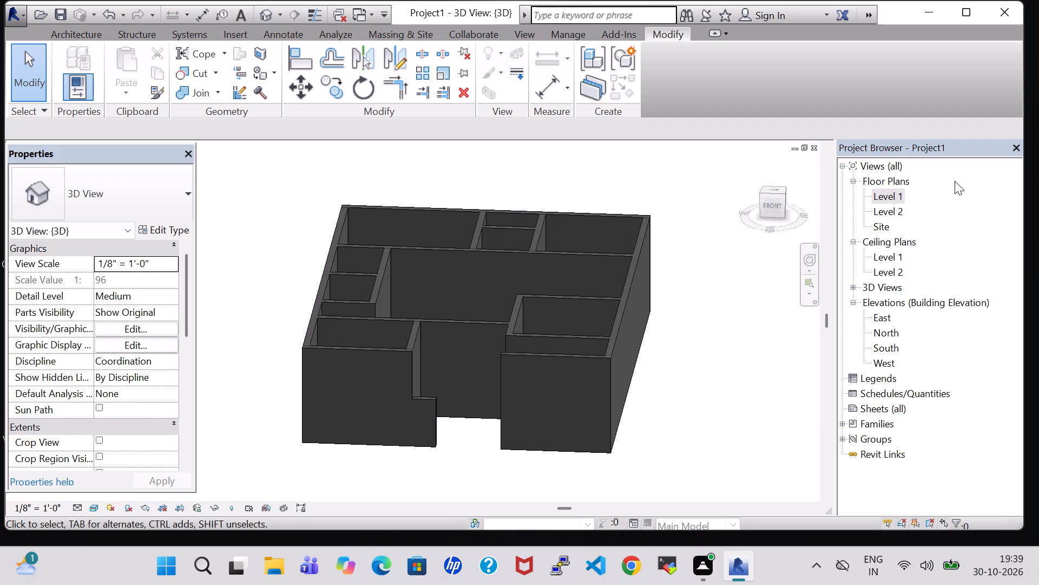
double_click(900, 187)
left_click(900, 187)
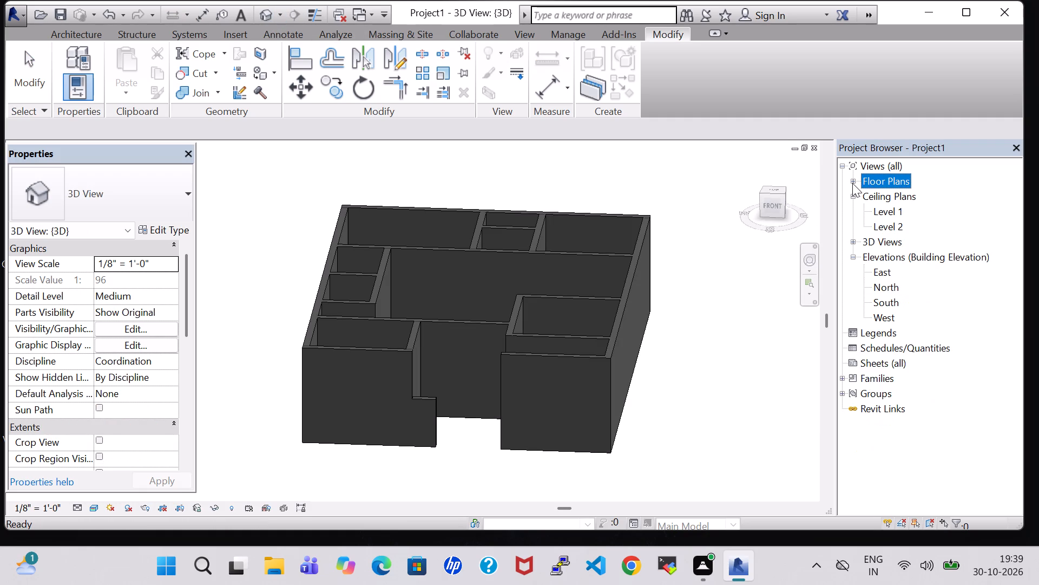
left_click(852, 183)
double_click(874, 200)
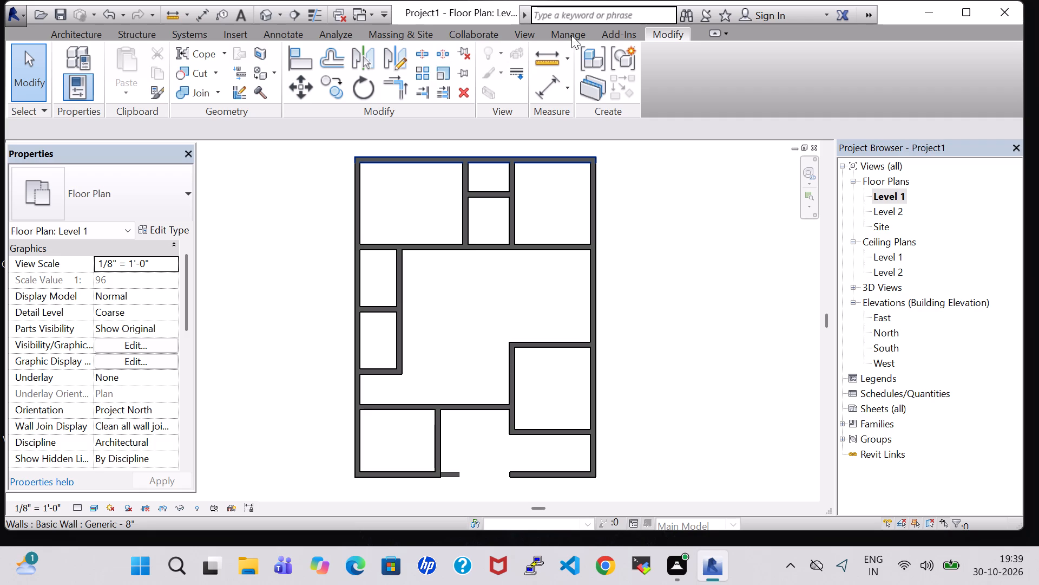
Sketch a railing path about 2'-4" long along the centre of the short stub wall beside the front opening.
left_click(87, 32)
left_click(385, 54)
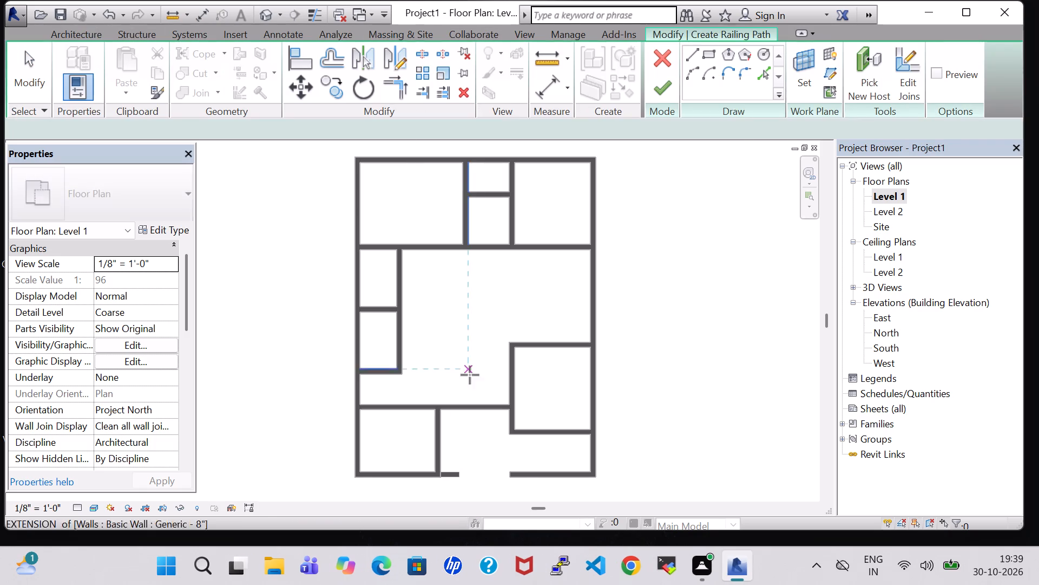
scroll(449, 476, "up", 12)
left_click(399, 469)
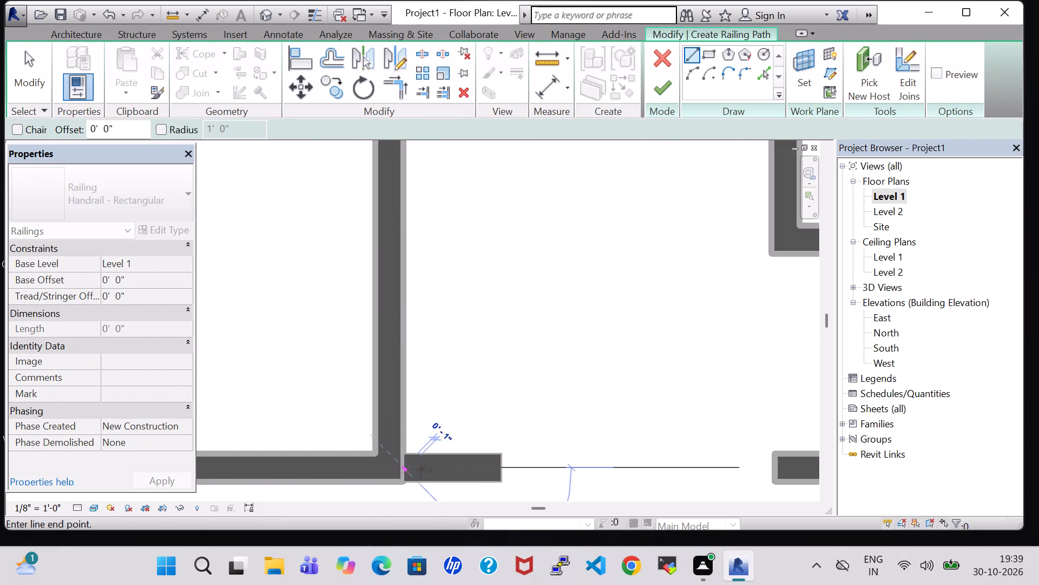
left_click(499, 473)
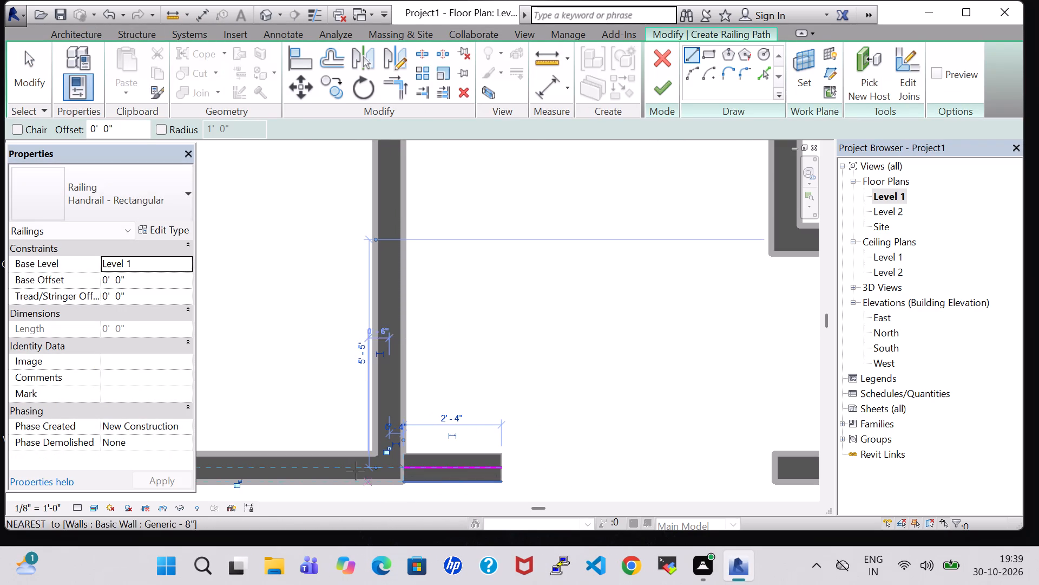
Set the railing's base offset to 5' and finish the railing path in the 3D view.
double_click(107, 278)
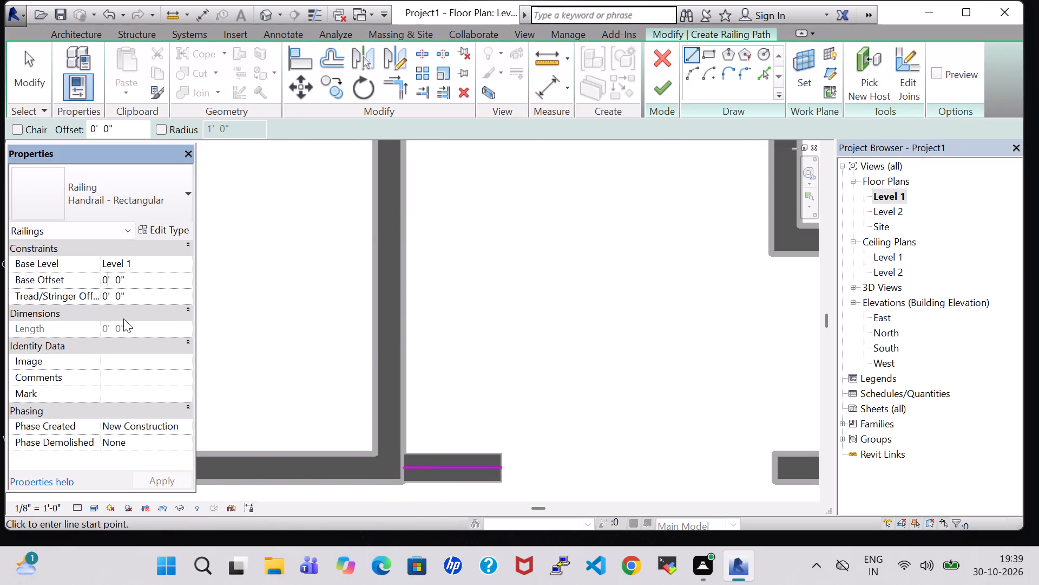
key("BackSpace")
key("5")
key("Return")
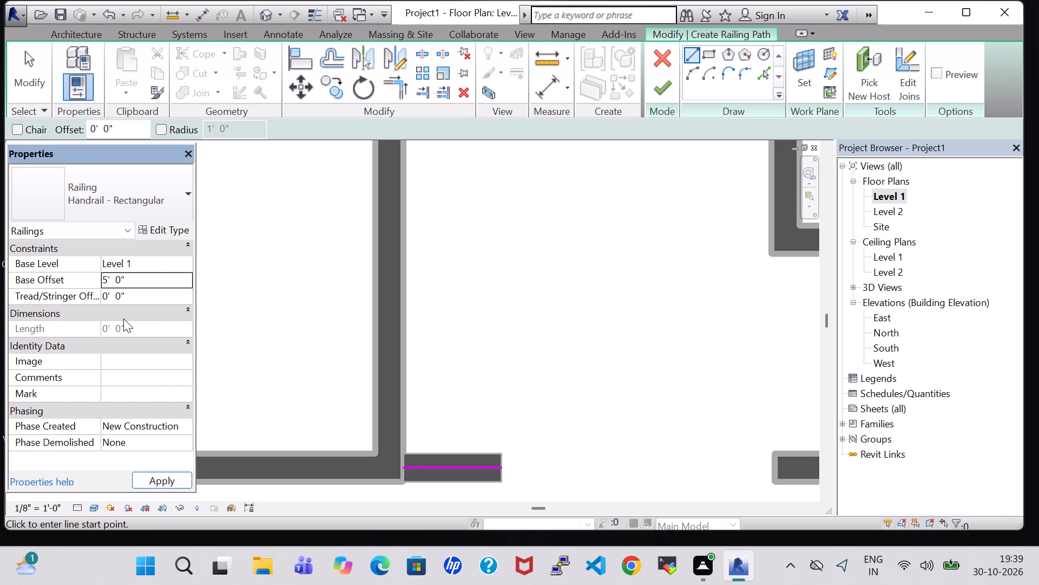
left_click(260, 11)
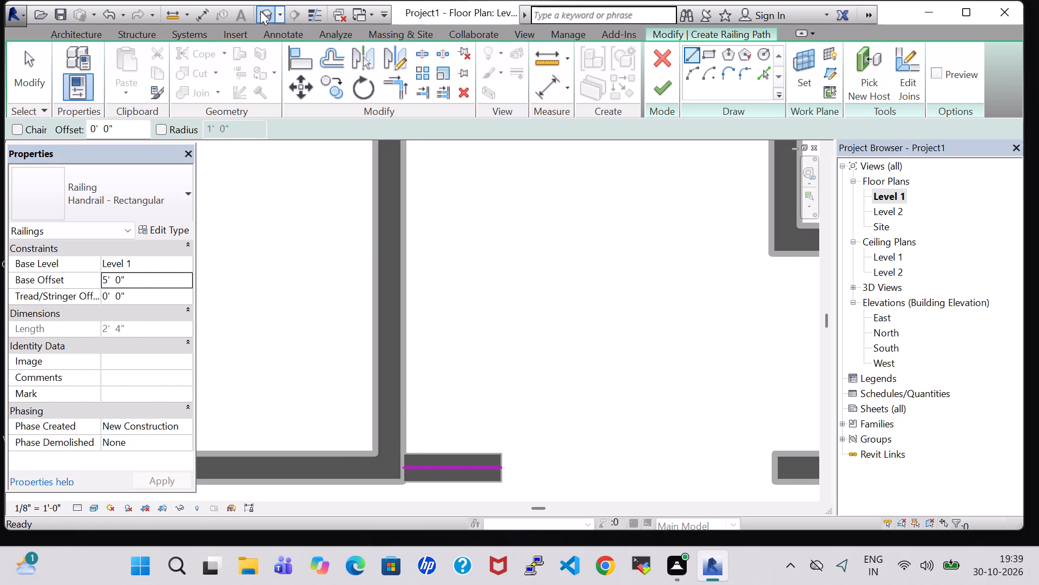
scroll(425, 409, "up", 1)
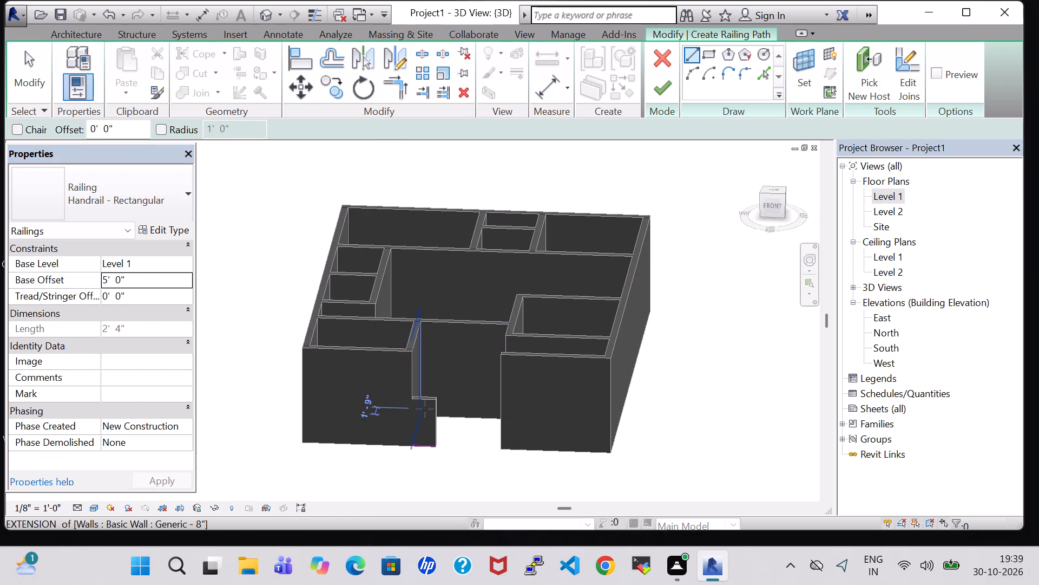
scroll(425, 409, "up", 6)
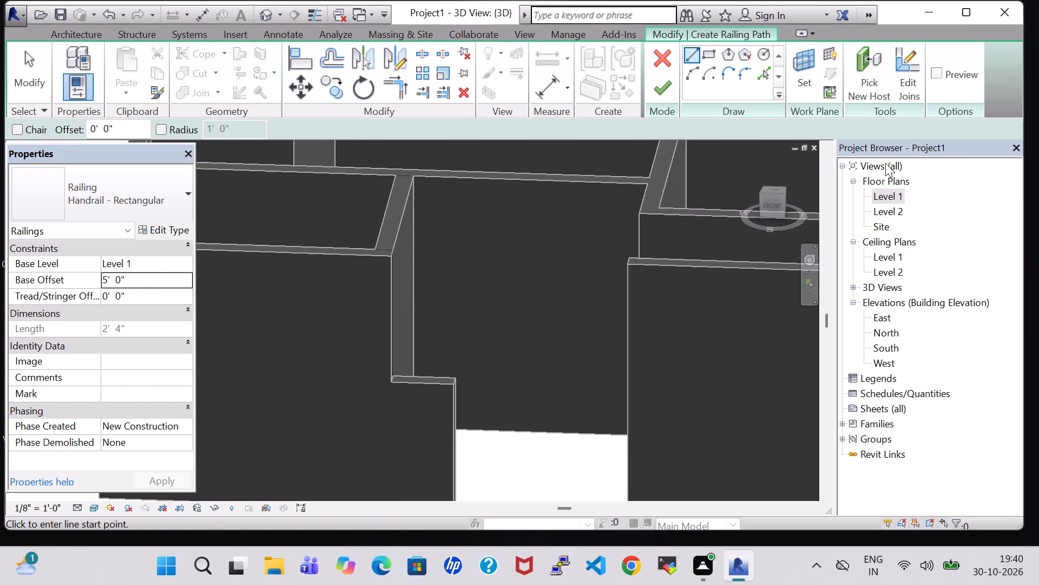
left_click(652, 77)
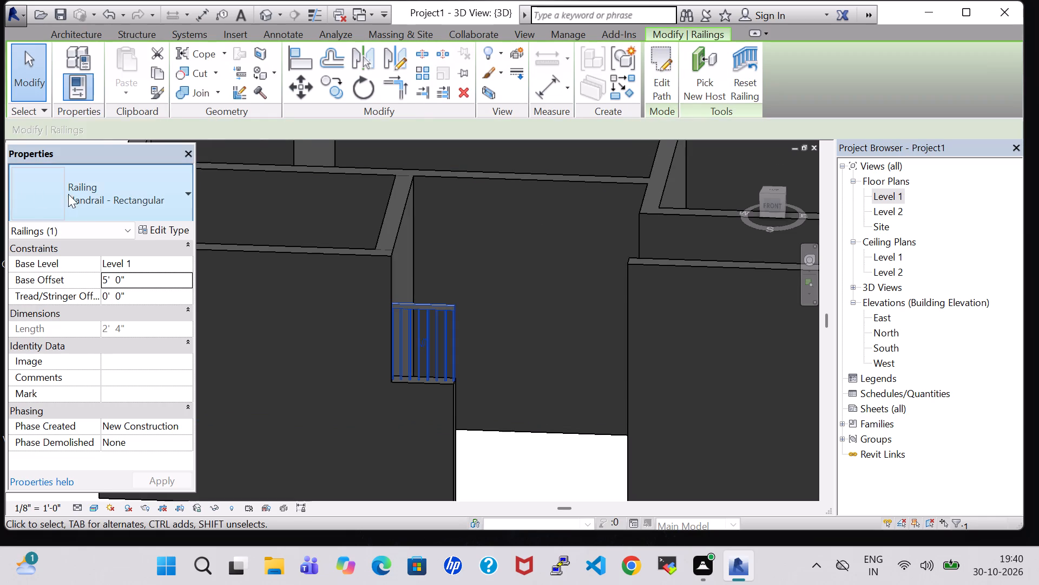
Change the new railing's type to Glass Panel - Bottom Fill.
left_click(94, 198)
left_click(104, 271)
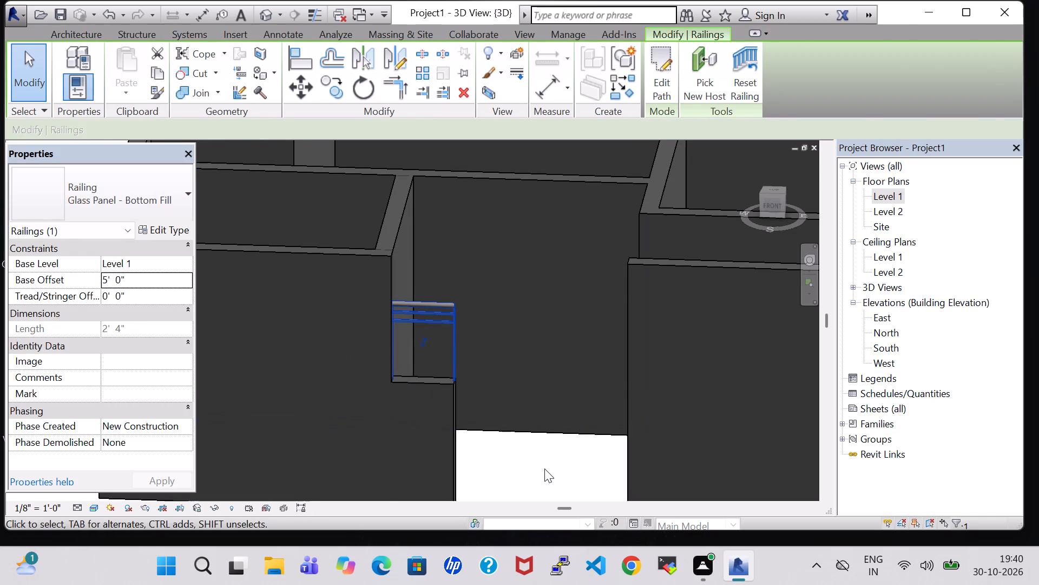
left_click(544, 469)
scroll(544, 469, "down", 3)
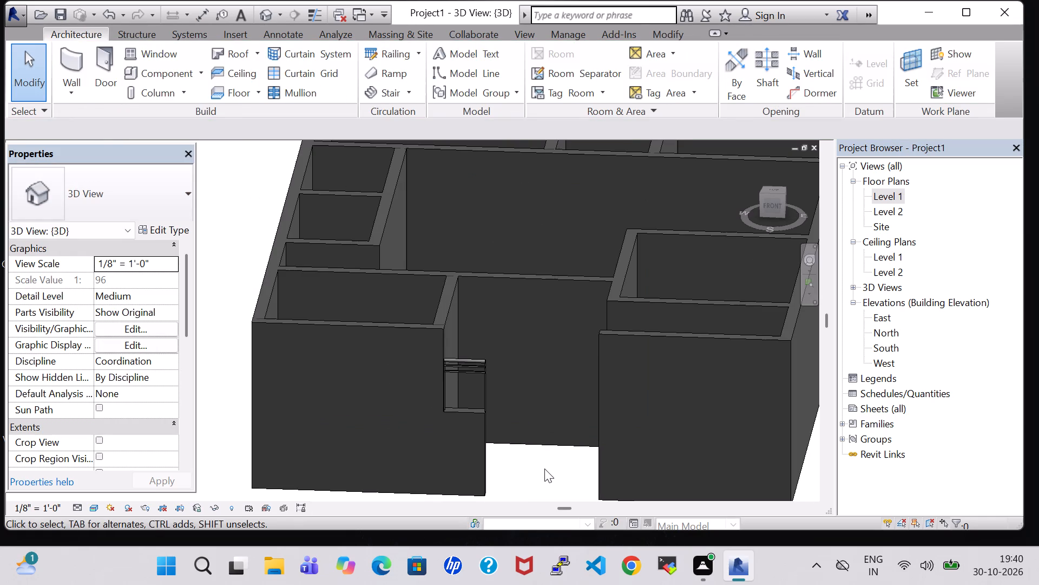
scroll(544, 469, "down", 2)
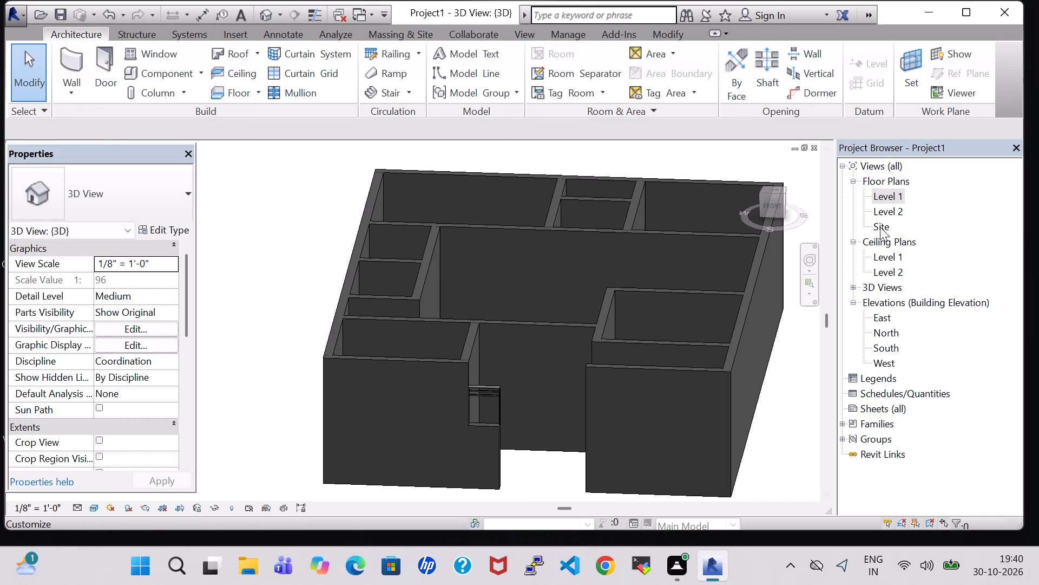
Start a floor in the Level 1 floor plan and sketch its first boundary line along the rear wall's outer face, corner to corner.
double_click(887, 198)
scroll(416, 280, "down", 11)
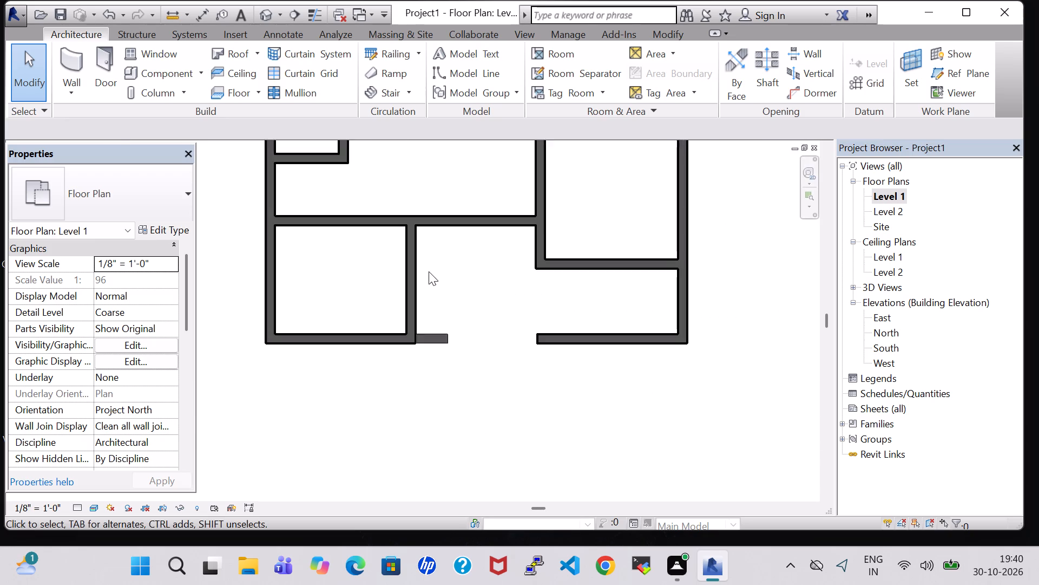
scroll(429, 271, "down", 2)
middle_click_drag(601, 203, 614, 314)
scroll(614, 314, "down", 1)
middle_click_drag(652, 239, 625, 246)
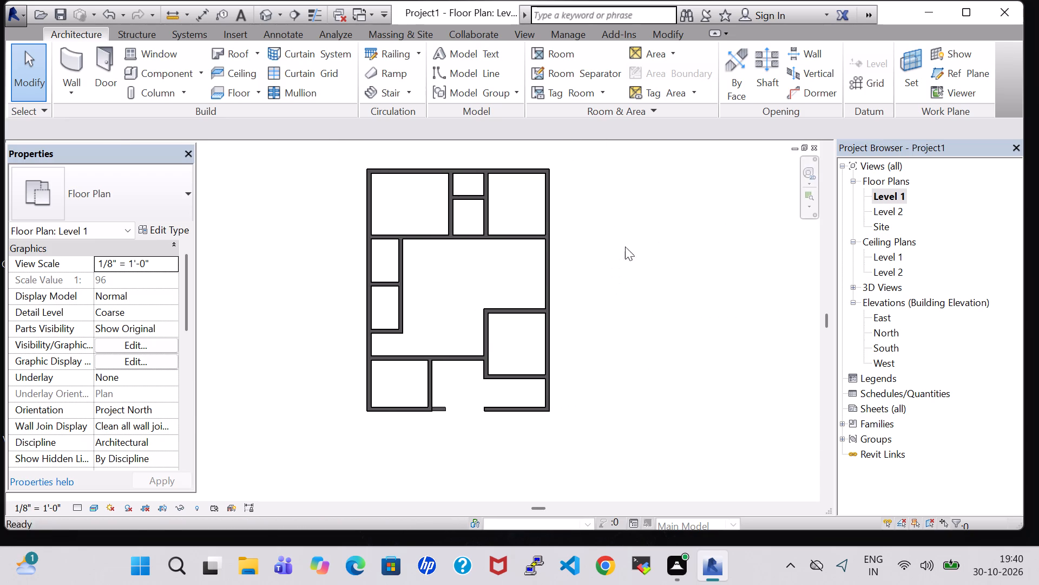
left_click(234, 94)
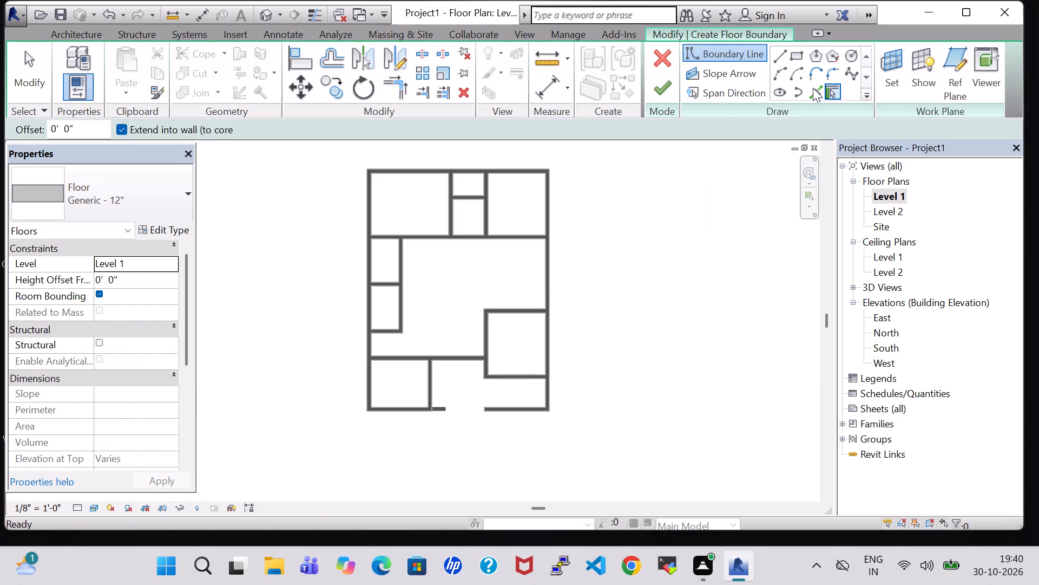
left_click(777, 56)
scroll(377, 173, "up", 6)
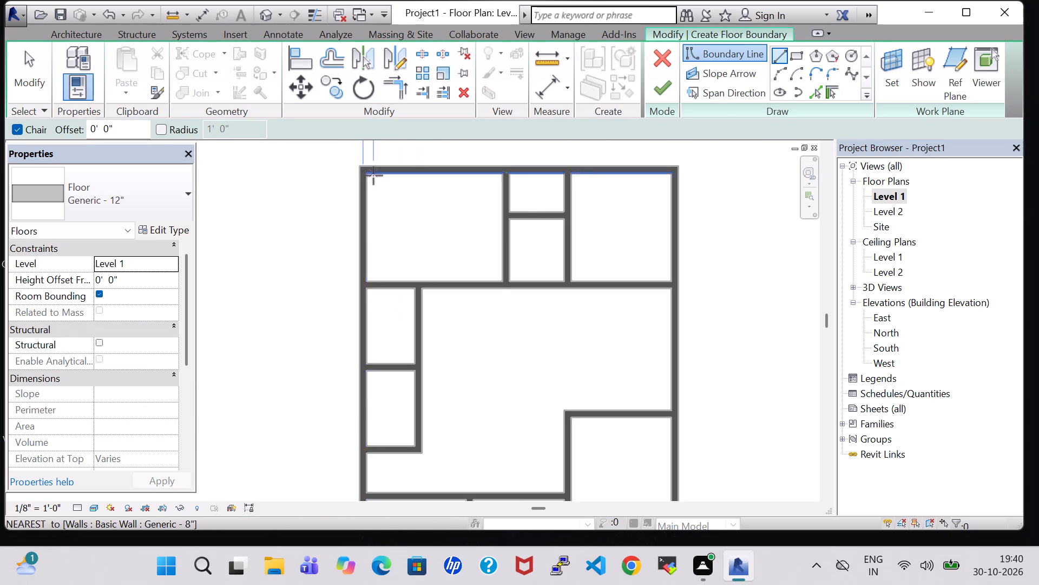
scroll(373, 175, "up", 3)
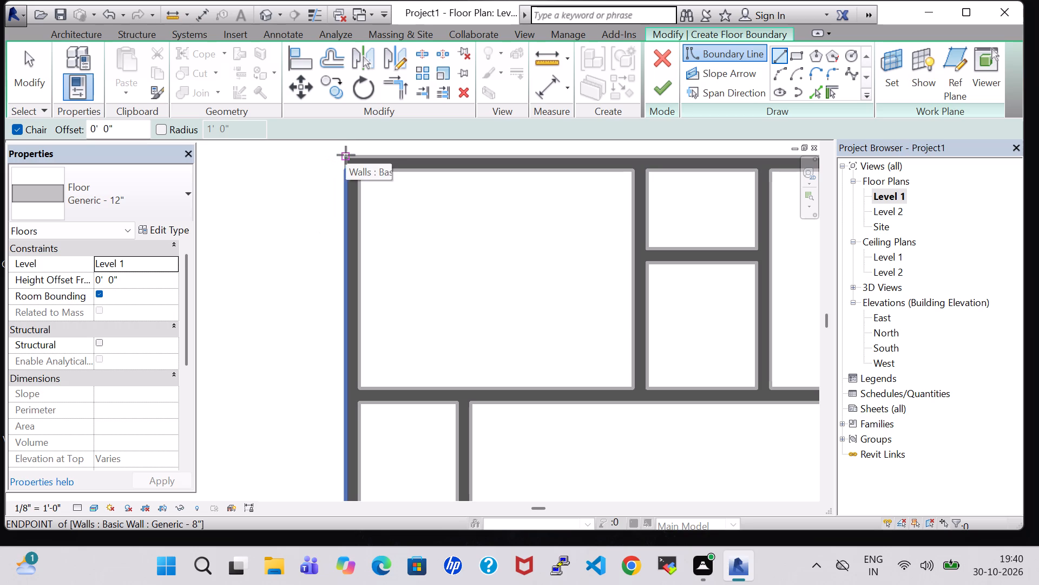
left_click(346, 158)
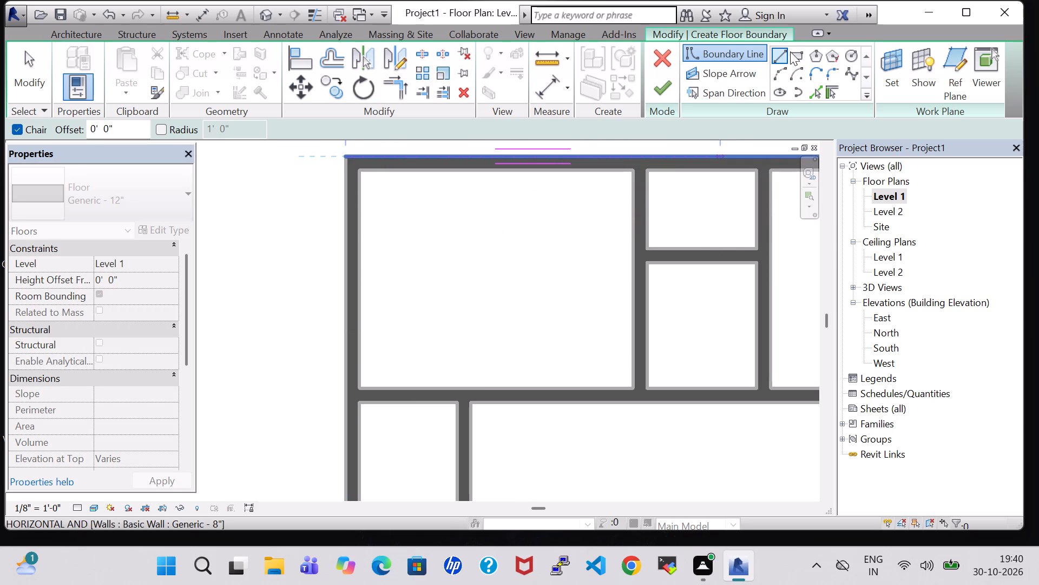
middle_click_drag(738, 186, 366, 226)
scroll(369, 228, "down", 3)
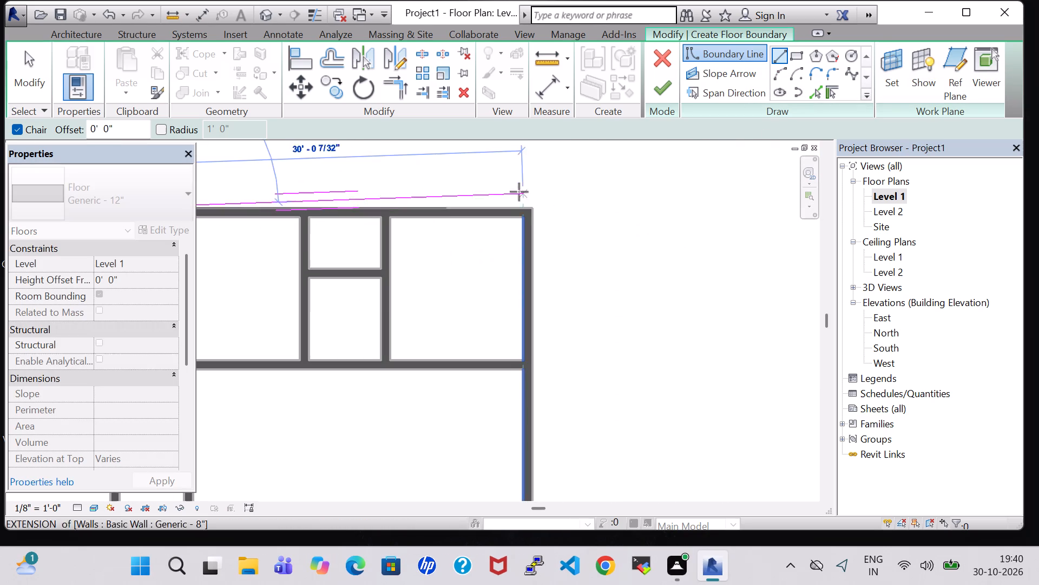
scroll(530, 211, "up", 4)
left_click(531, 209)
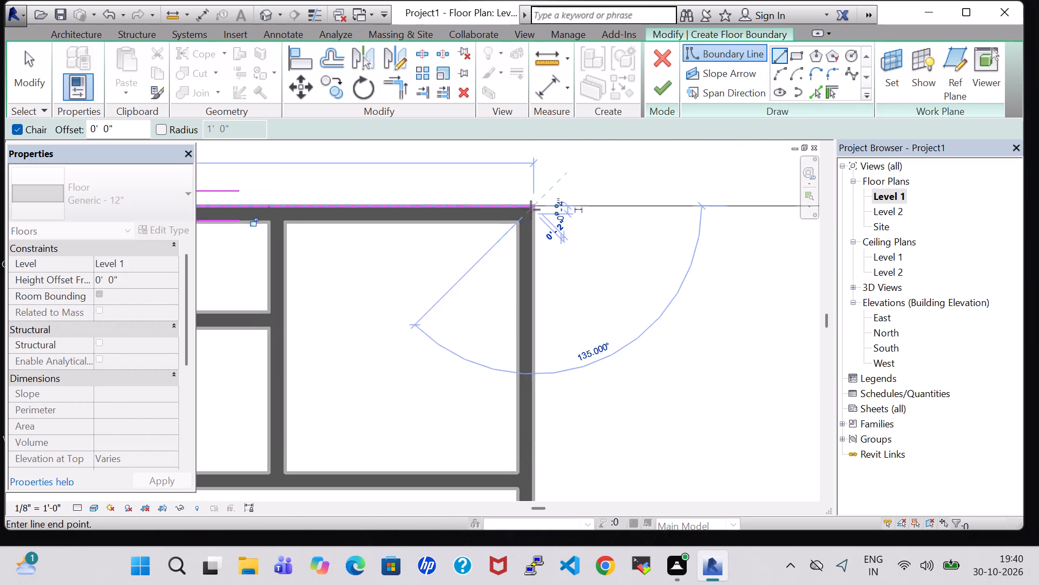
Continue the floor boundary along the outer faces of the east wall and the 30' front side to the front-west corner.
middle_click_drag(535, 493, 537, 294)
scroll(537, 291, "down", 3)
middle_click_drag(535, 393, 540, 312)
scroll(540, 312, "down", 2)
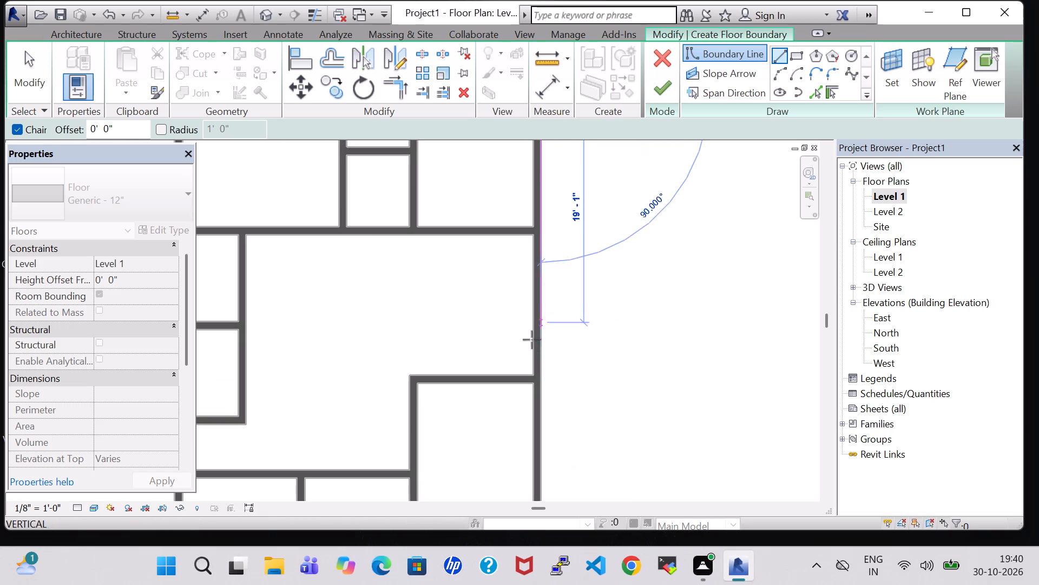
middle_click_drag(546, 451, 557, 179)
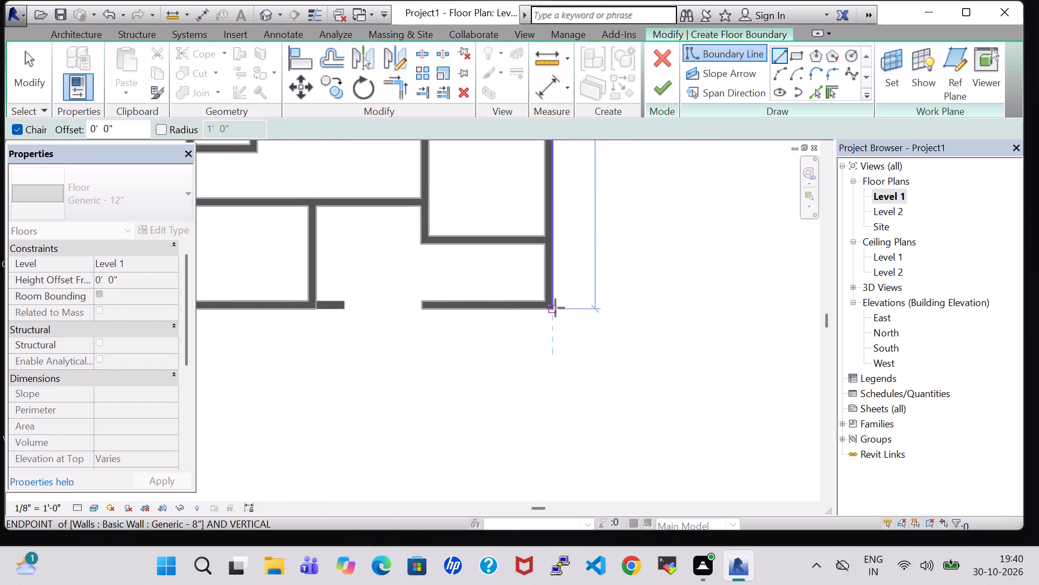
left_click(551, 308)
middle_click_drag(319, 308, 569, 309)
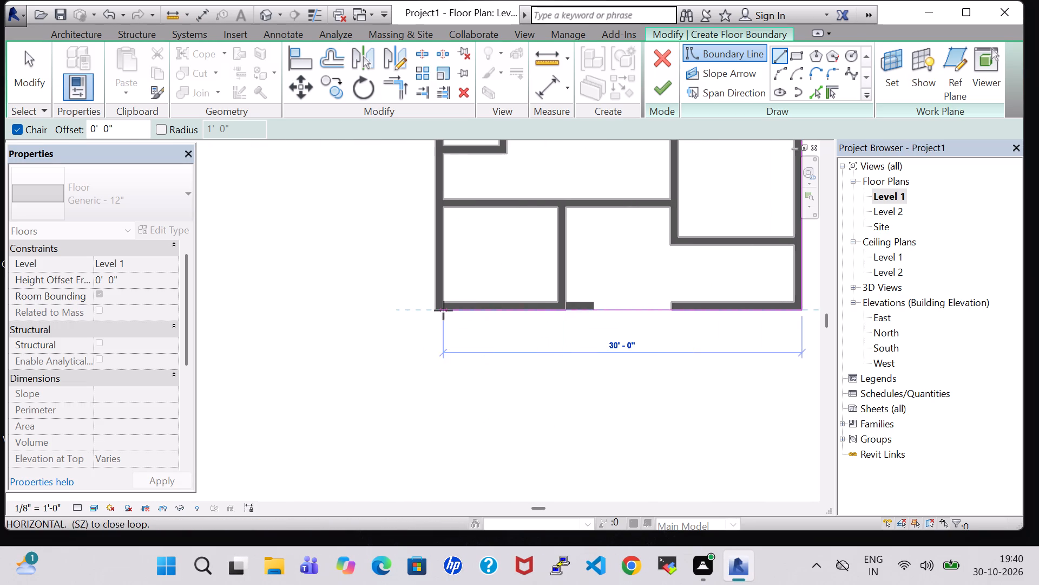
left_click(437, 310)
Close the floor boundary along the west wall's outer face back to the rear corner and finish the floor.
middle_click_drag(437, 176, 434, 362)
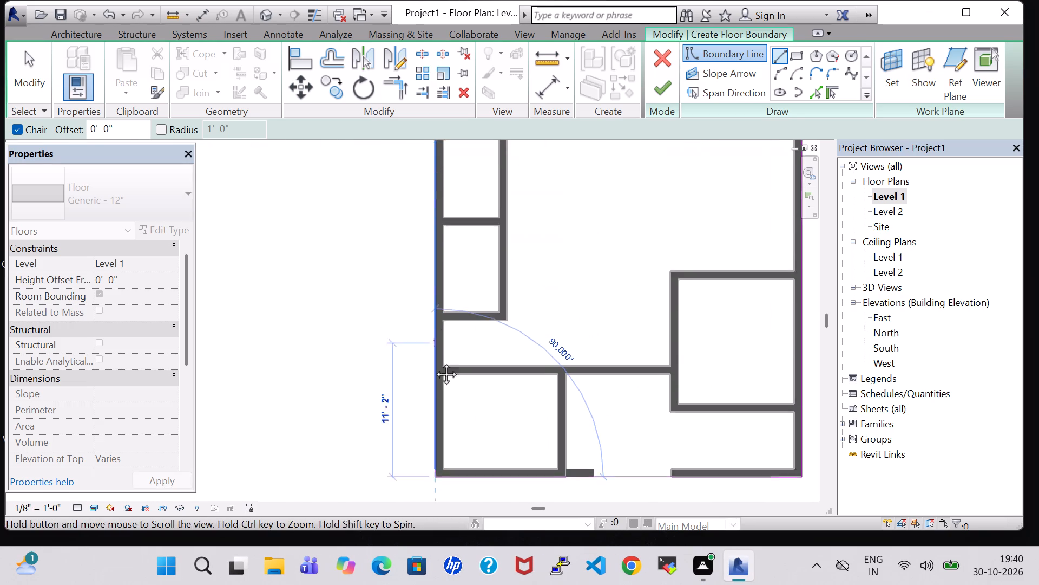
middle_click_drag(434, 362, 433, 368)
scroll(432, 369, "down", 3)
middle_click_drag(432, 245, 427, 409)
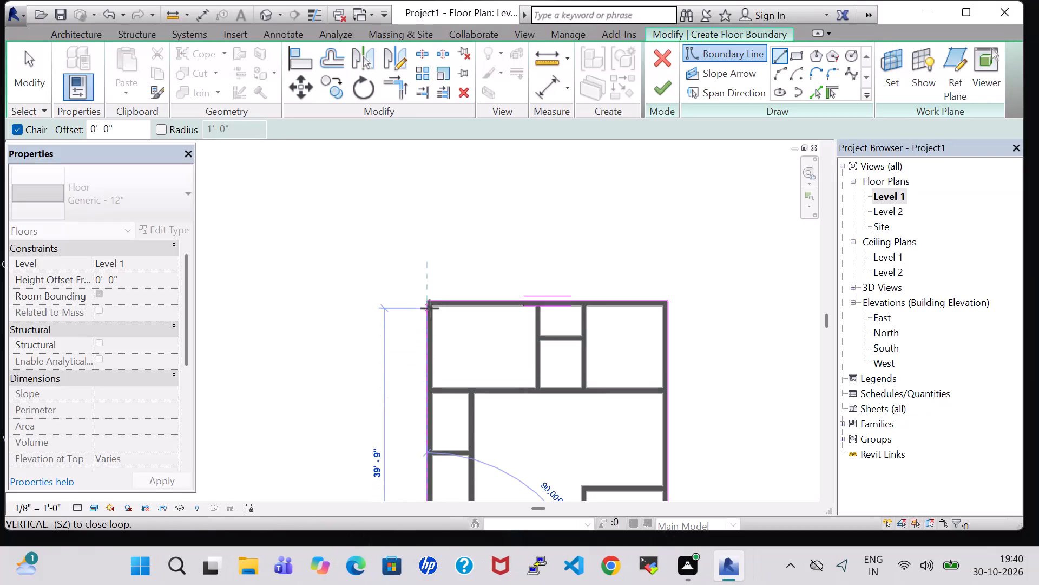
scroll(430, 308, "up", 3)
left_click(423, 295)
left_click(665, 94)
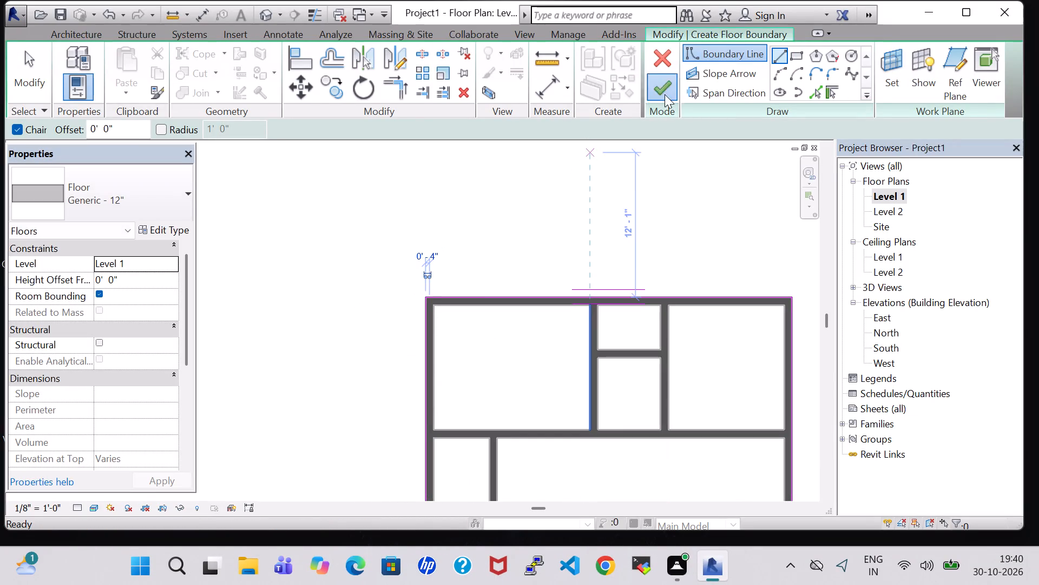
Change the new floor's type to Wood Joist 10" - Ceramic Tile.
left_click(147, 207)
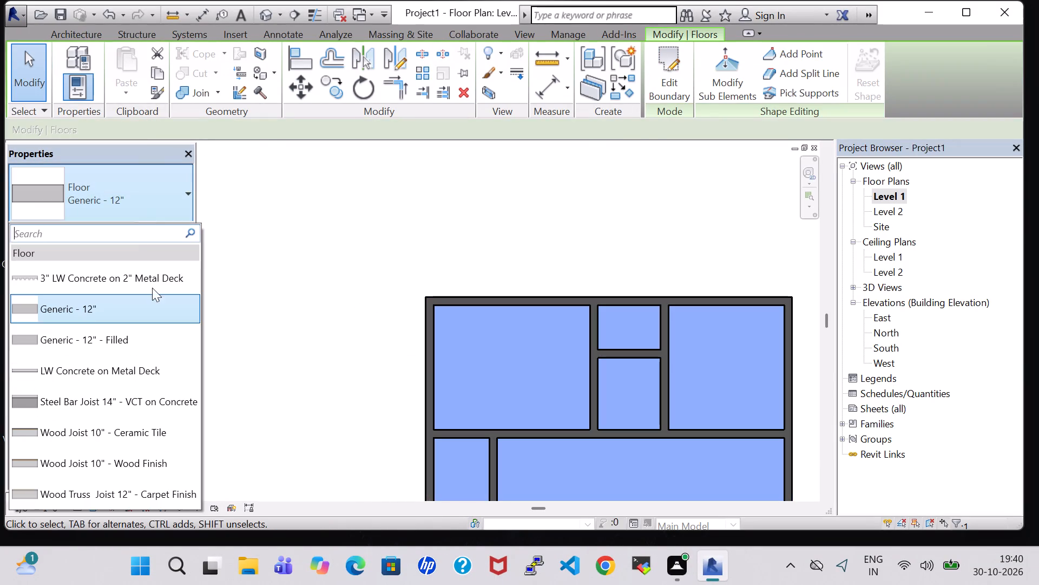
left_click(108, 434)
left_click(340, 176)
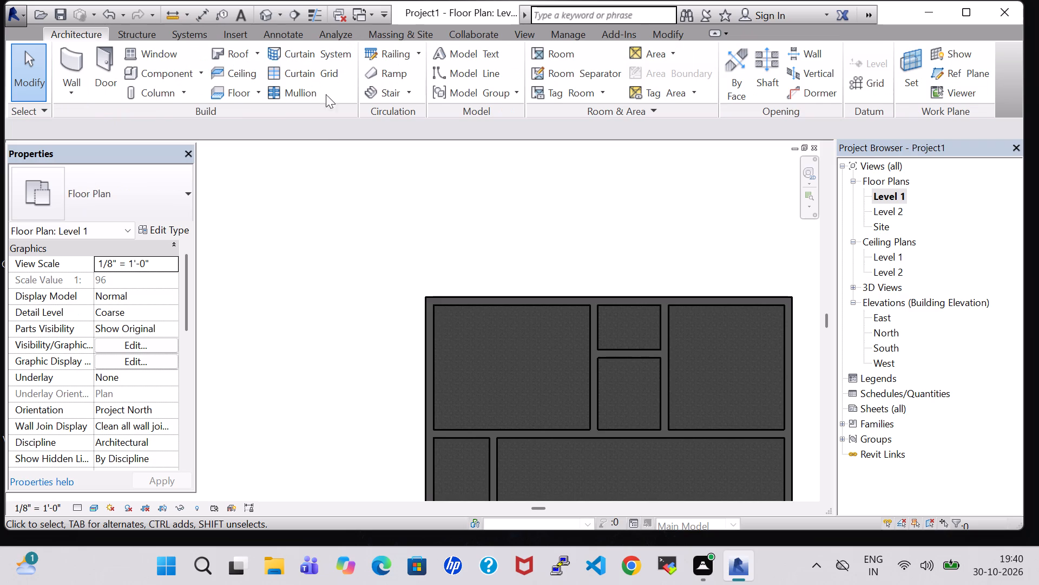
scroll(531, 312, "down", 4)
middle_click_drag(720, 369, 676, 330)
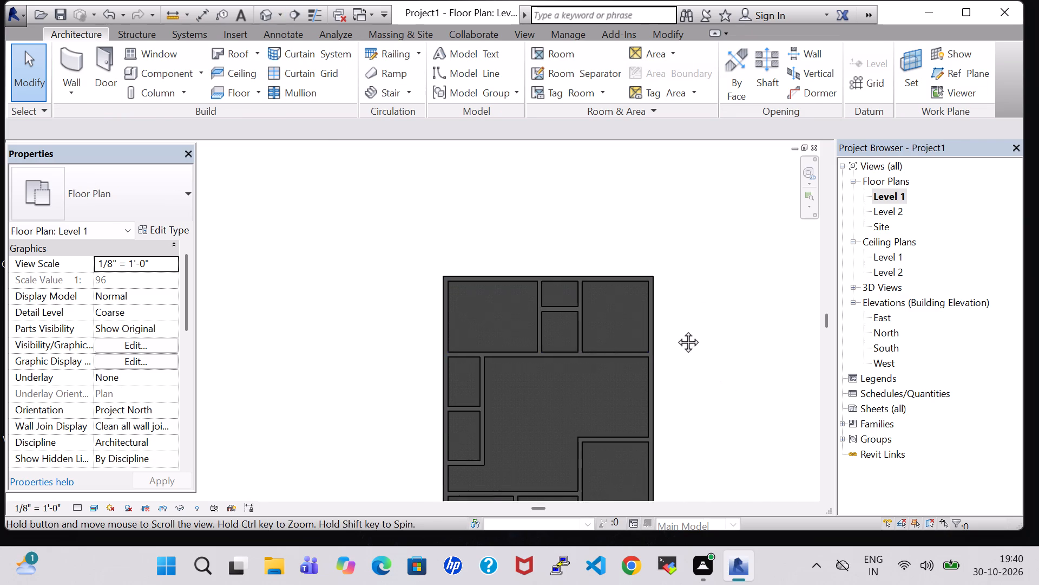
Set the Level 1 floor plan's visual style to Wireframe.
middle_click_drag(676, 330, 647, 263)
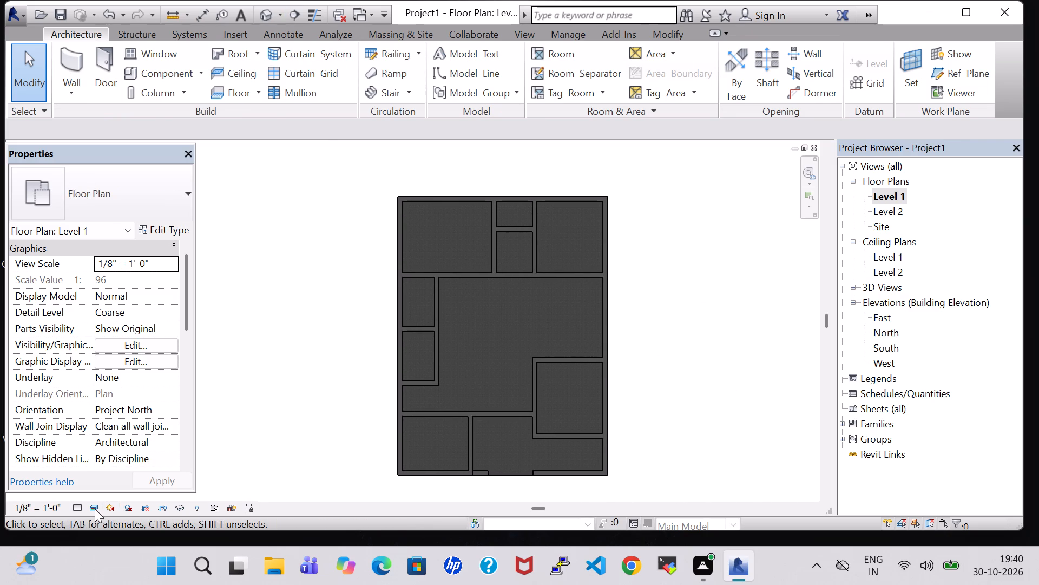
left_click(95, 509)
left_click(125, 496)
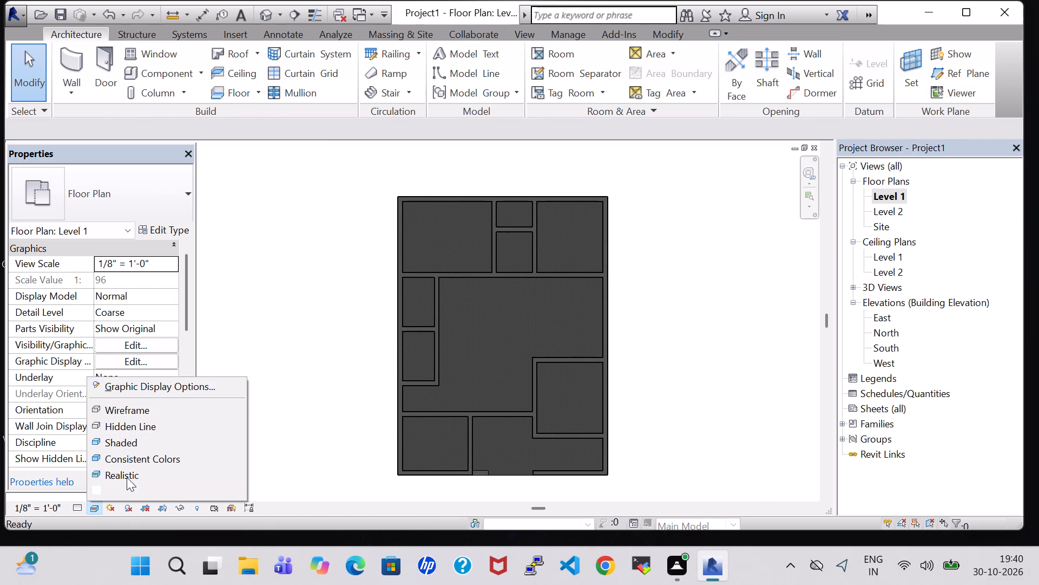
left_click(127, 477)
left_click(93, 510)
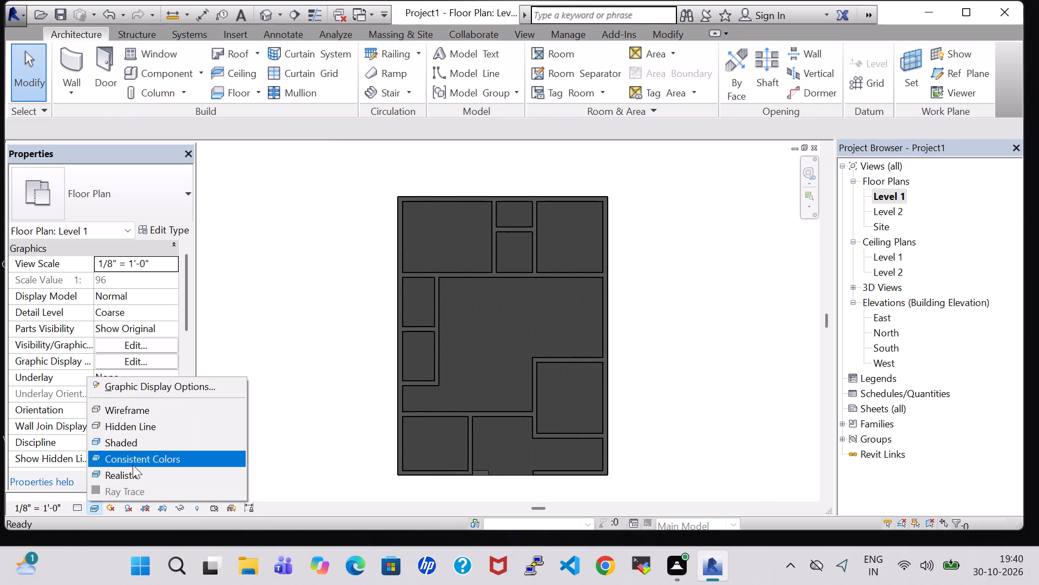
left_click(130, 415)
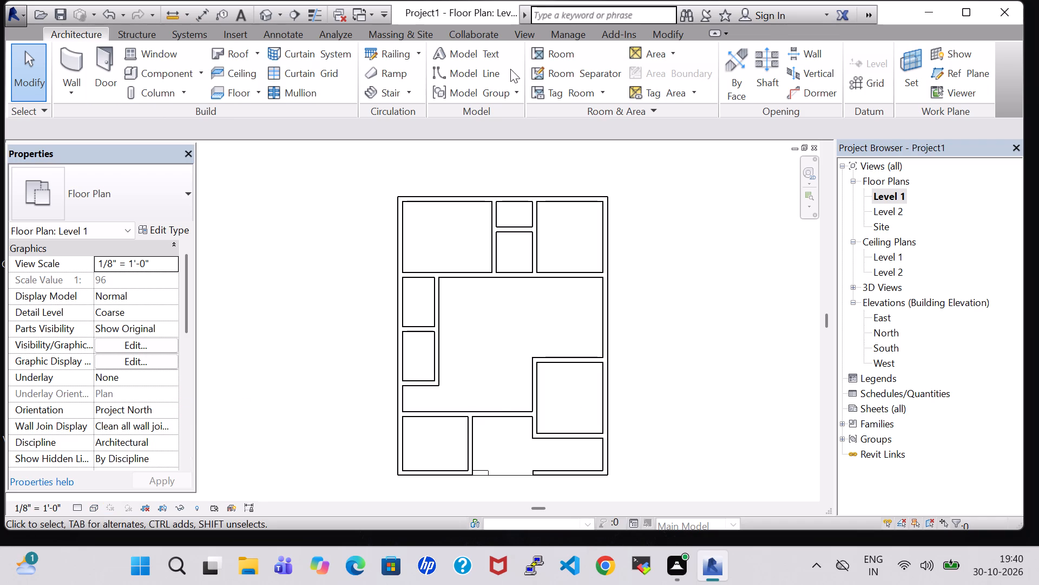
Examine the building's rooms and ceramic tile floor in the 3D view from the front and from above.
left_click(265, 14)
scroll(637, 385, "down", 3)
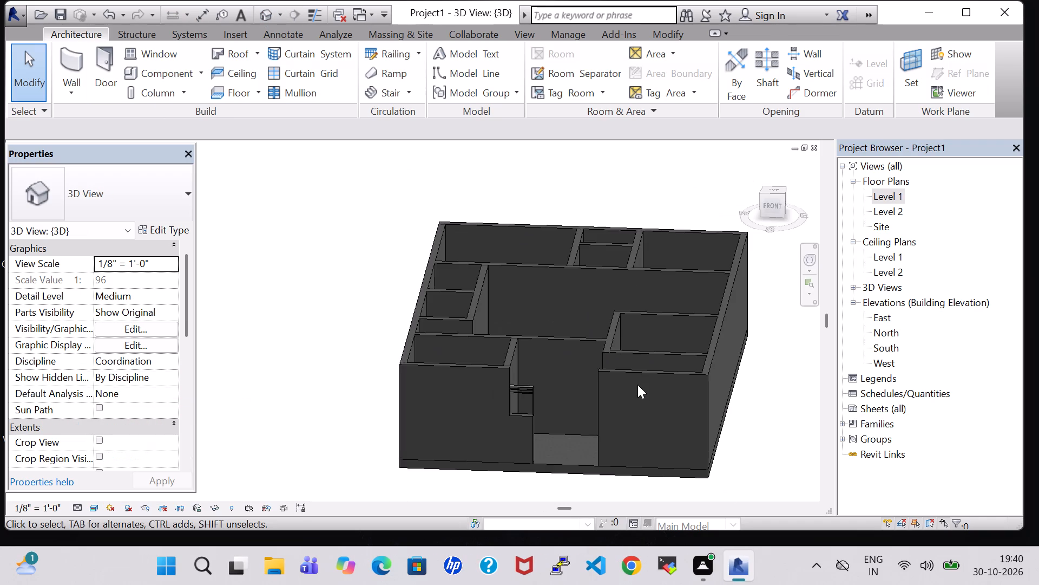
middle_click_drag(742, 388, 747, 463, "shift")
middle_click_drag(747, 391, 744, 465)
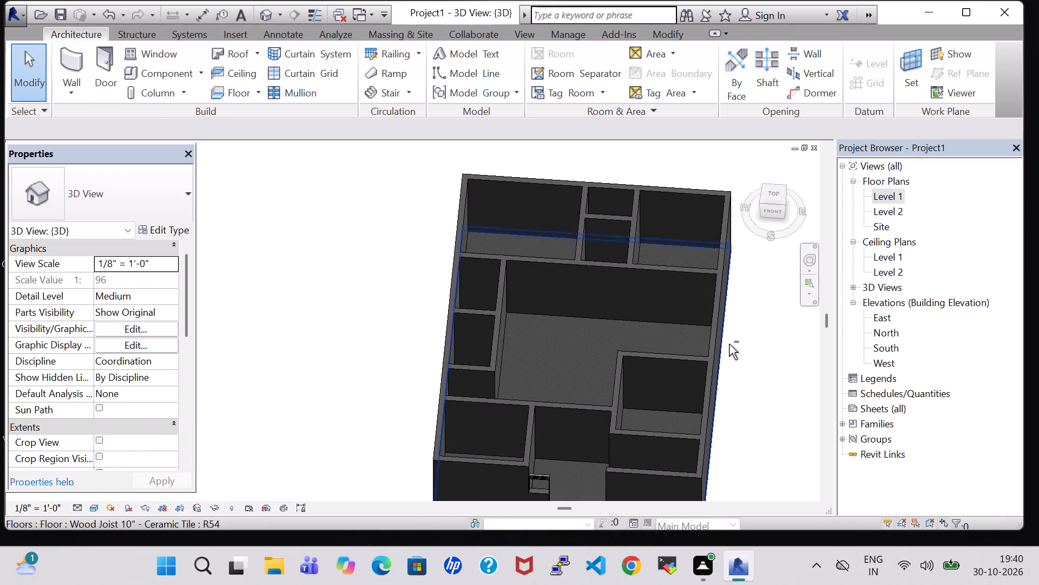
middle_click_drag(733, 352, 746, 395, "shift")
middle_click_drag(748, 380, 681, 363)
middle_click(693, 329)
middle_click(687, 340, "shift")
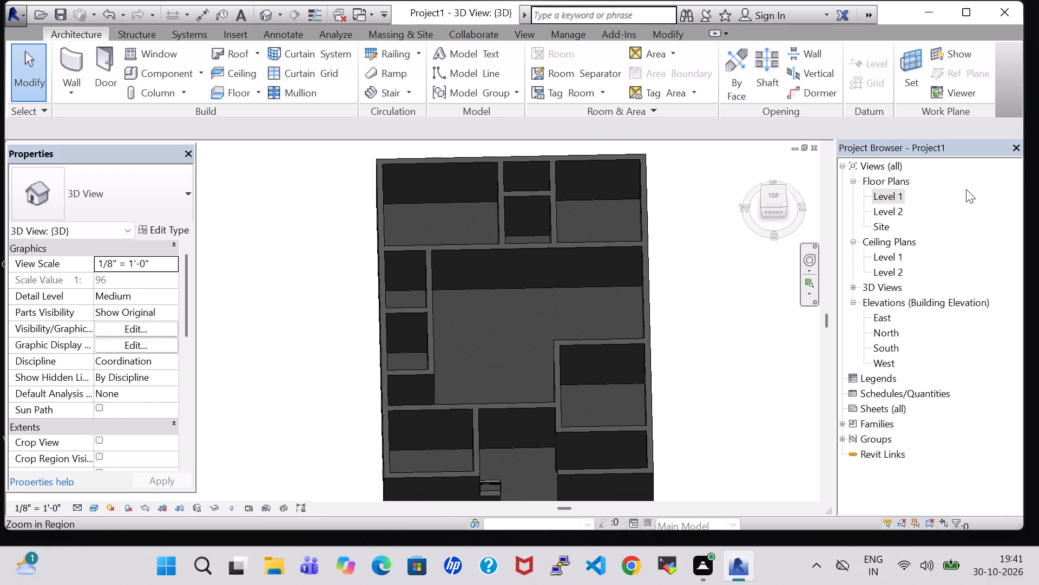
double_click(897, 195)
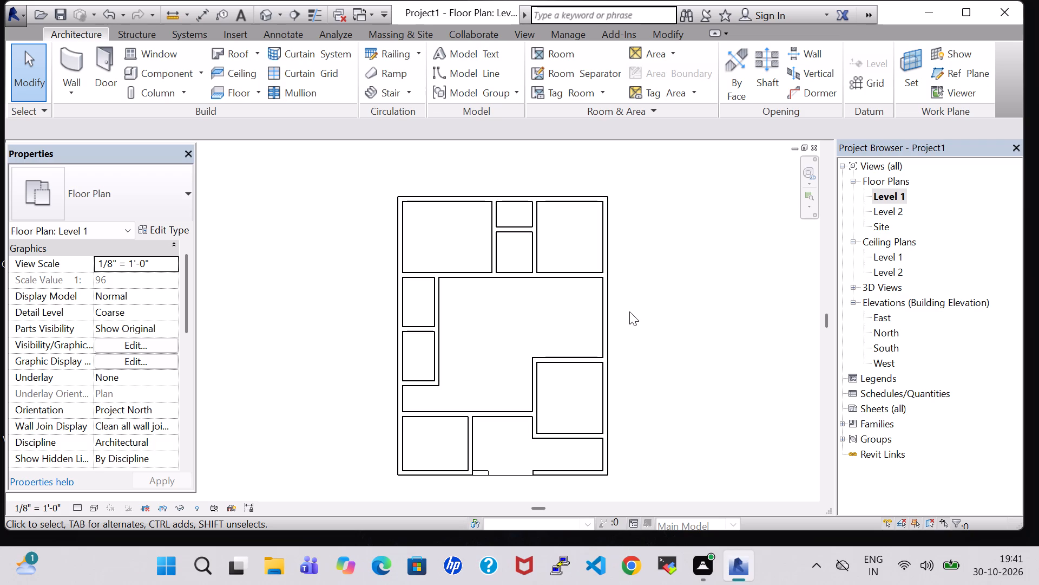
left_click(264, 13)
middle_click_drag(716, 406, 724, 261, "shift")
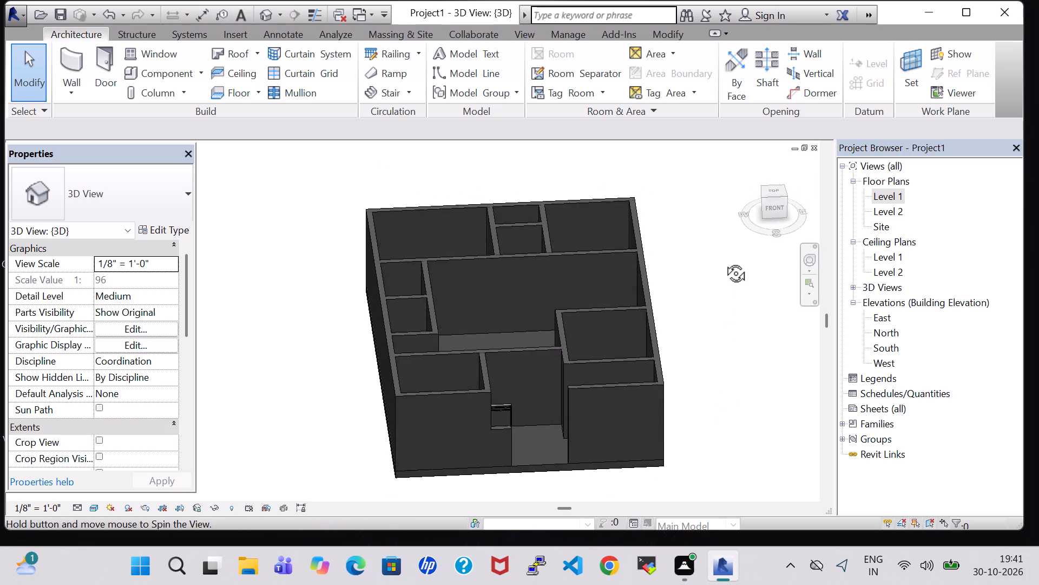
middle_click_drag(724, 261, 723, 261, "shift")
In the Level 1 floor plan, duplicate the wall type of the partition behind the front-west room as INNER WALL.
double_click(893, 196)
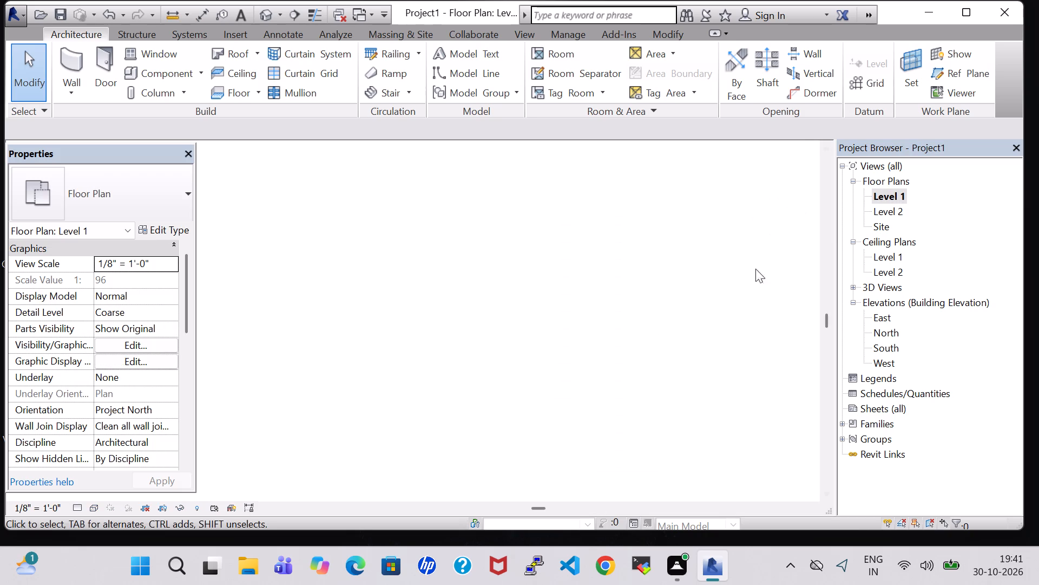
scroll(708, 316, "down", 1)
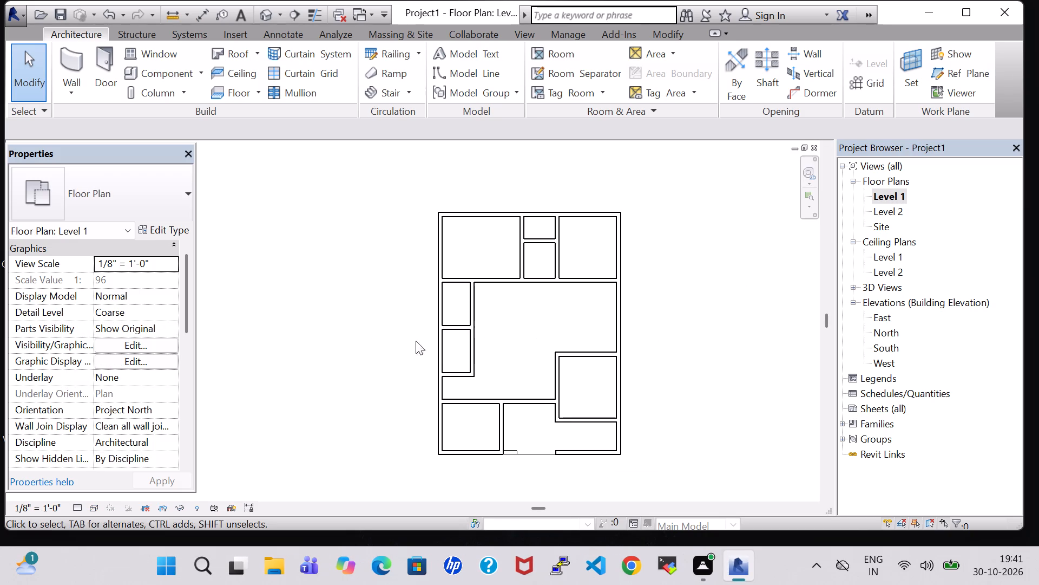
left_click(529, 408)
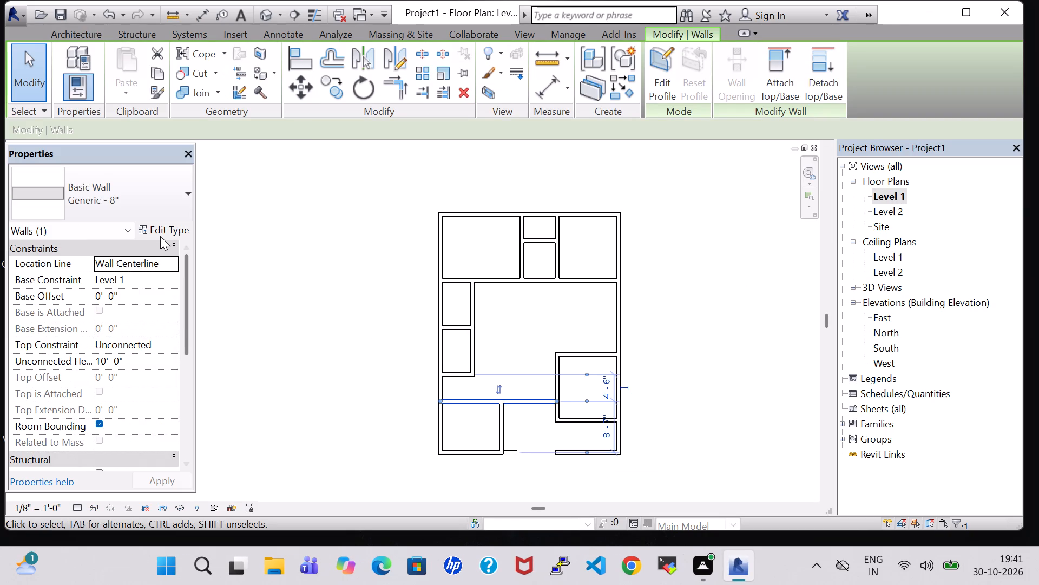
left_click(160, 232)
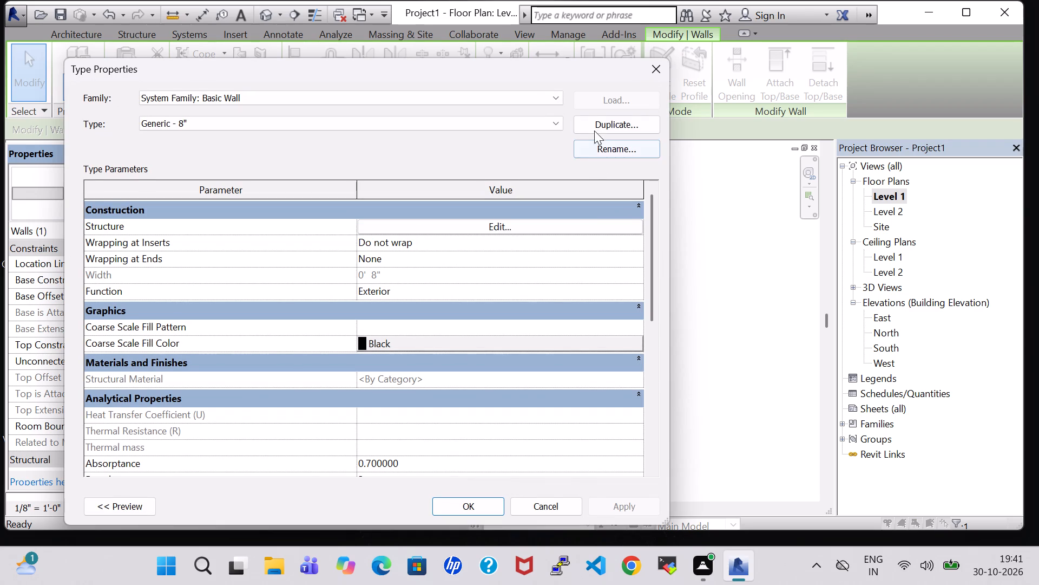
left_click(594, 118)
key("BackSpace")
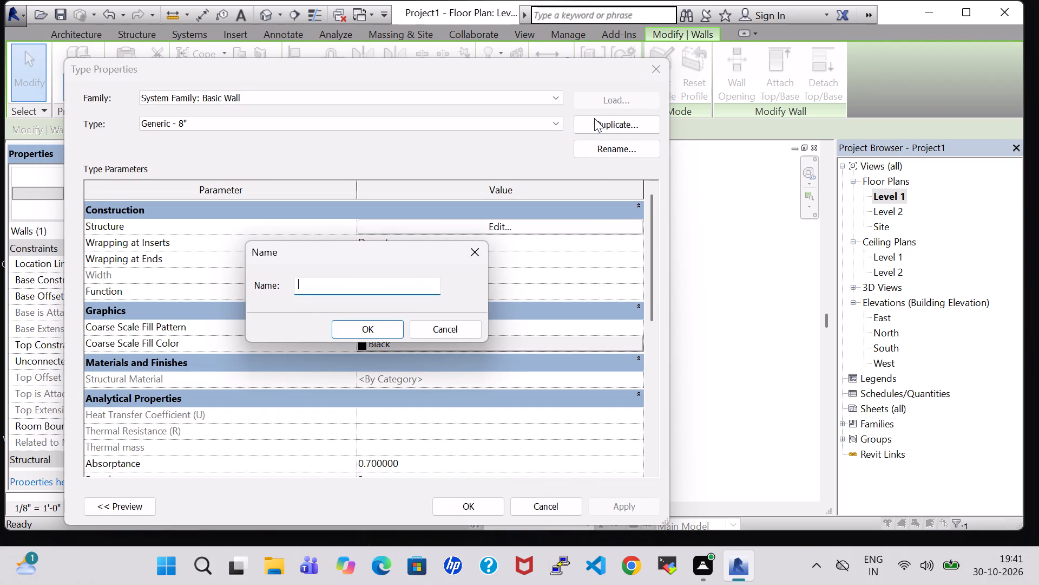
type("INNER WALL")
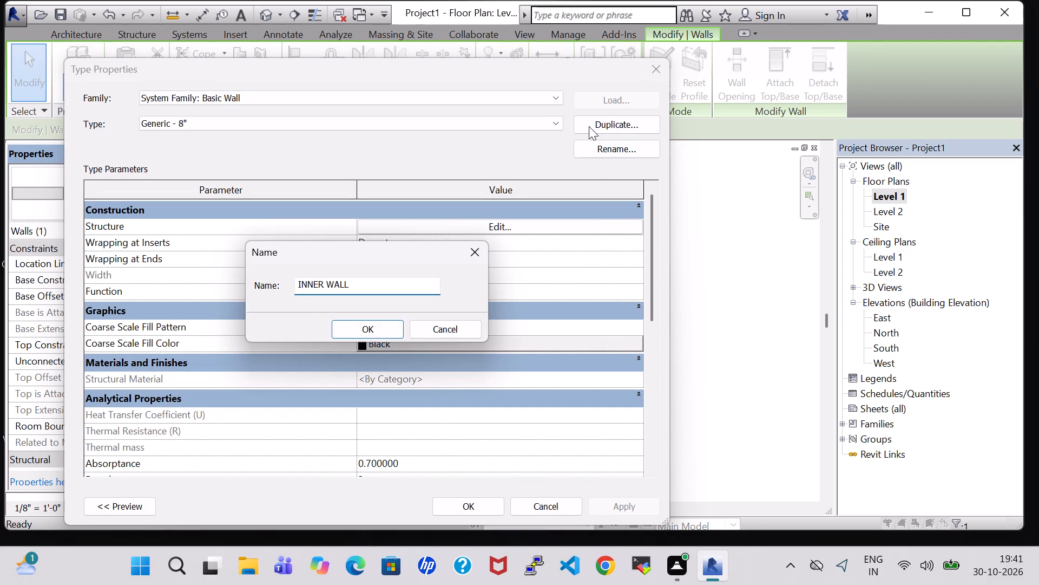
left_click(379, 327)
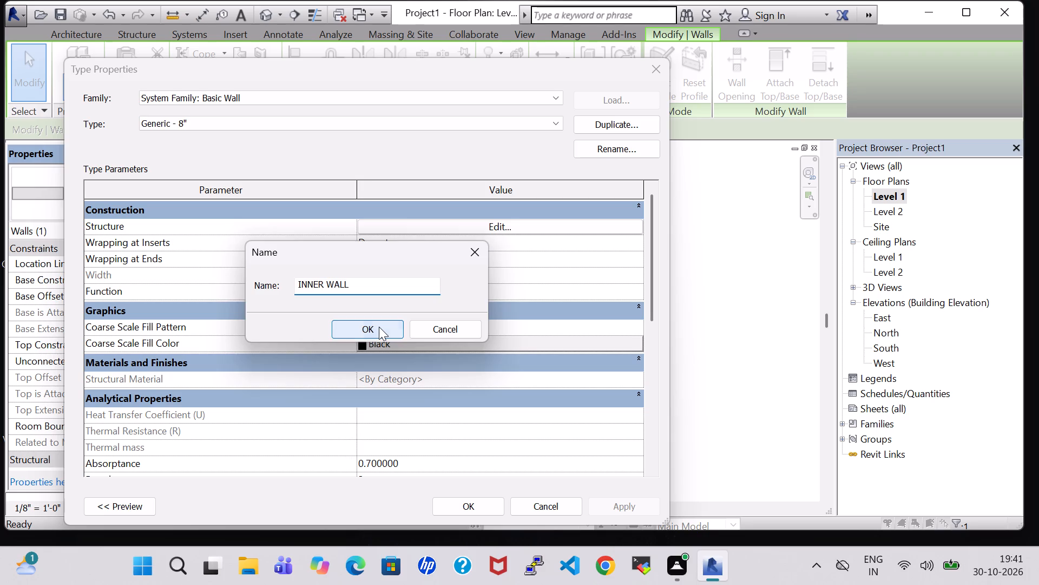
Set the structure layer thickness of the INNER WALL type to 6" and apply it to the selected partition.
left_click(498, 229)
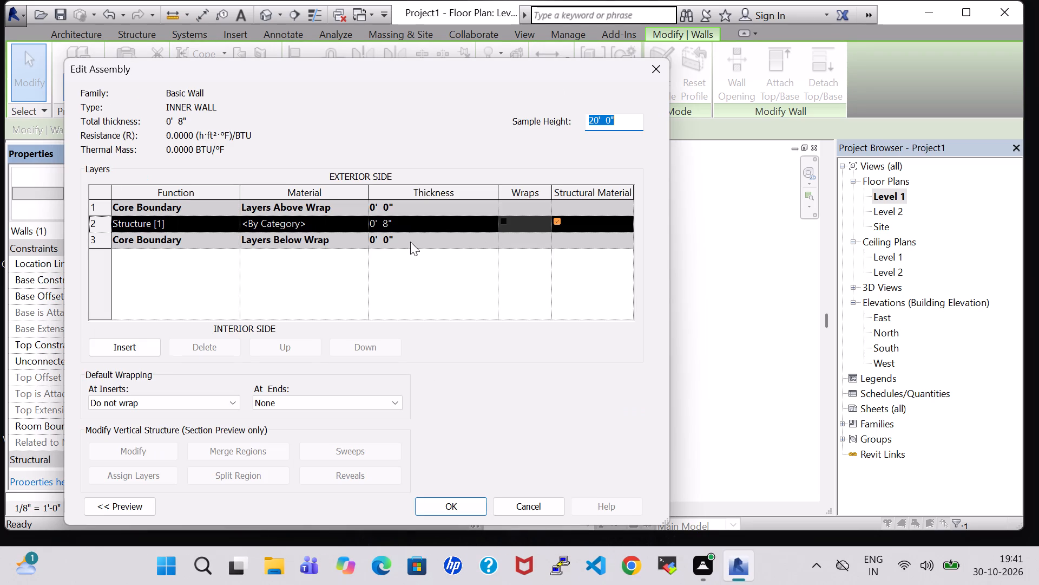
left_click(391, 224)
key("BackSpace")
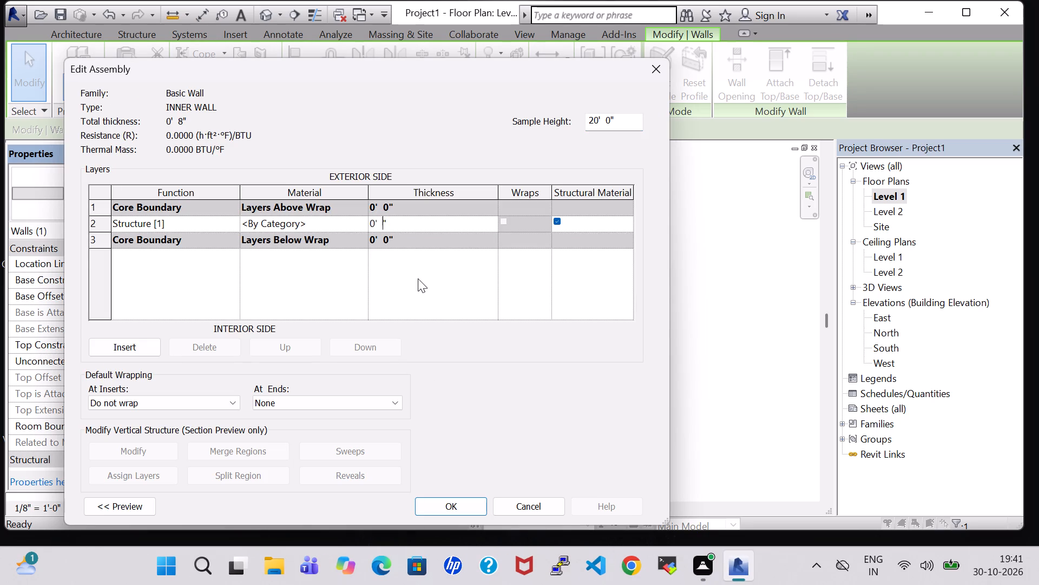
key("6")
left_click(468, 502)
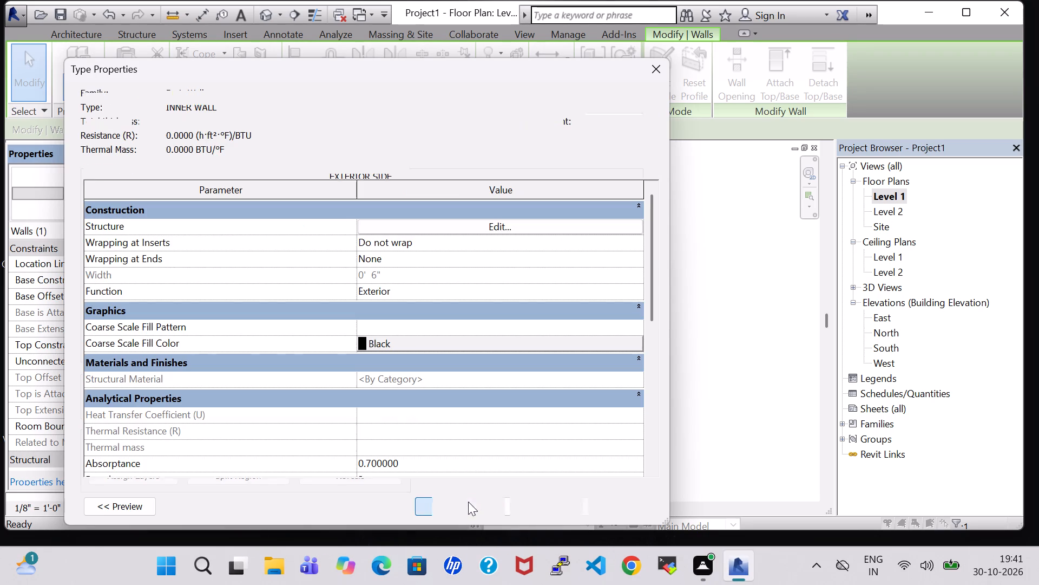
left_click(455, 504)
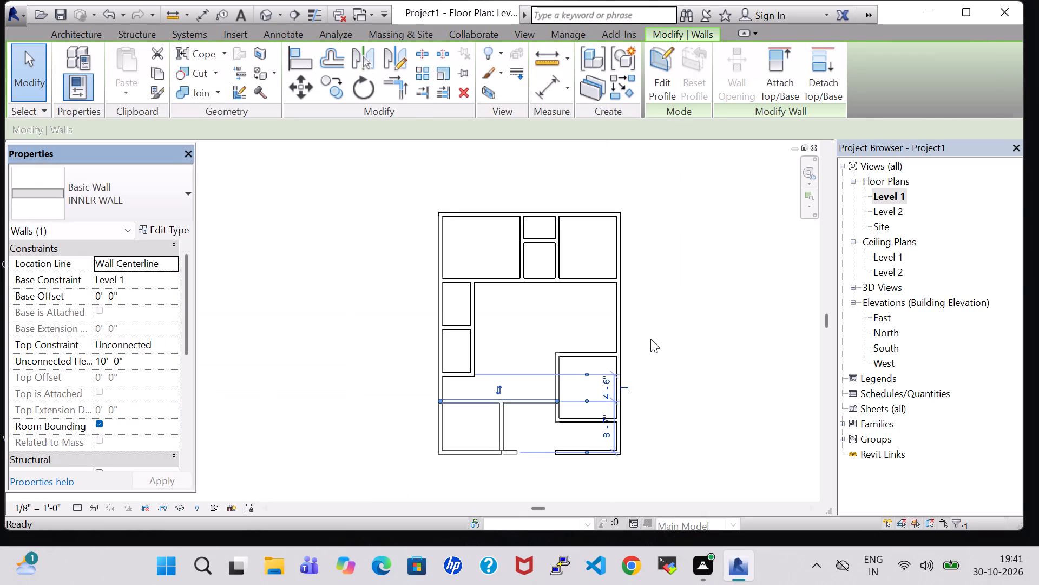
left_click(650, 339)
Change the long east wall, middle partition and south partition of the two small west rooms to the INNER WALL type.
left_click(478, 348)
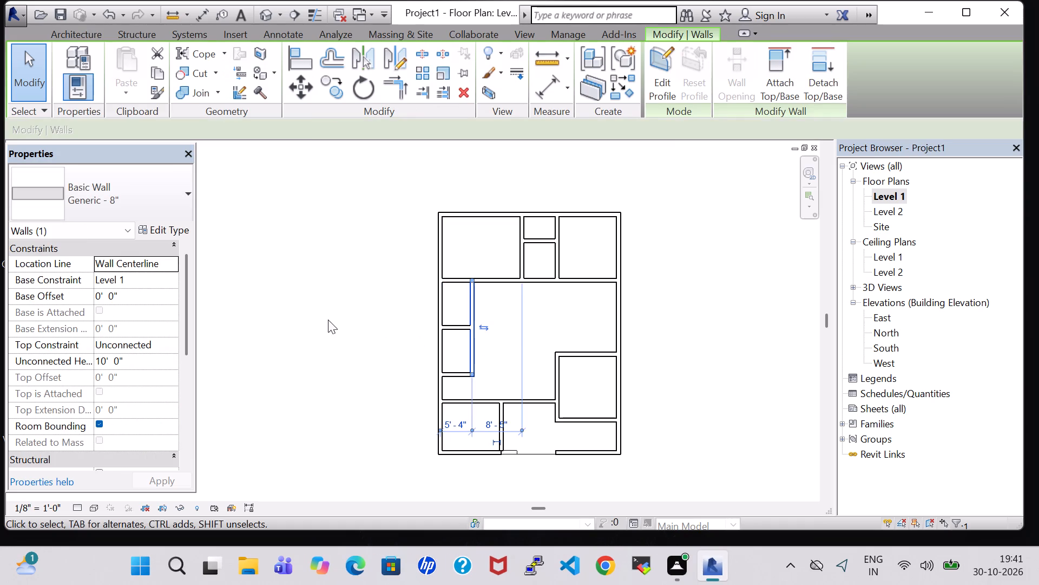
left_click(141, 204)
left_click(63, 430)
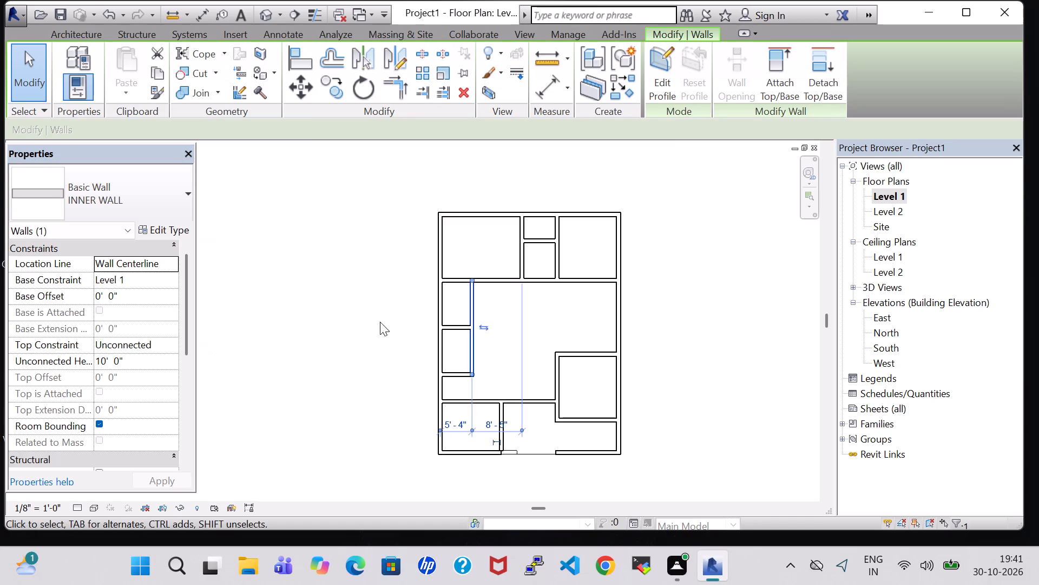
left_click(458, 328)
left_click(91, 198)
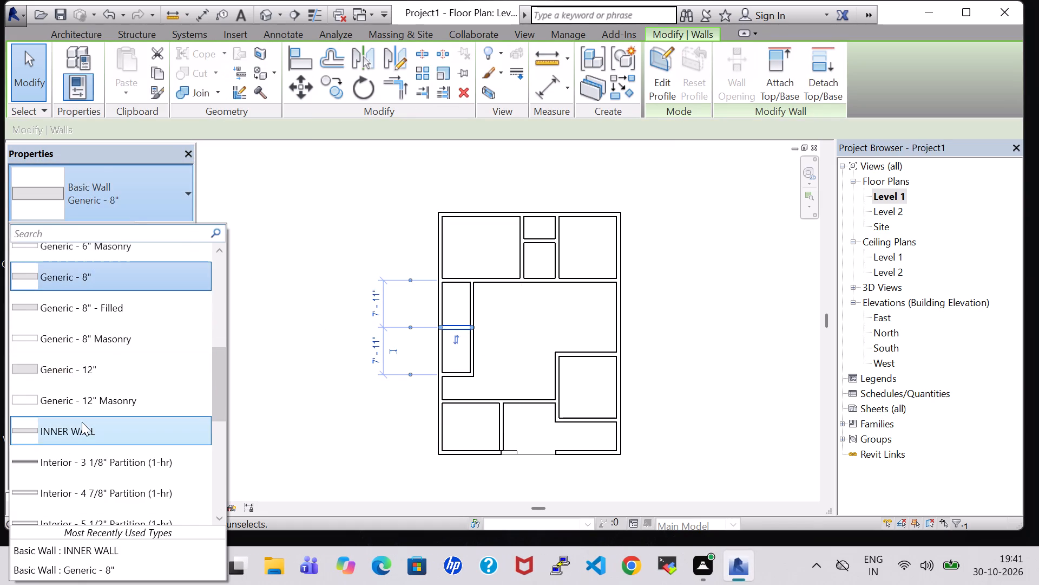
left_click(82, 422)
left_click(458, 378)
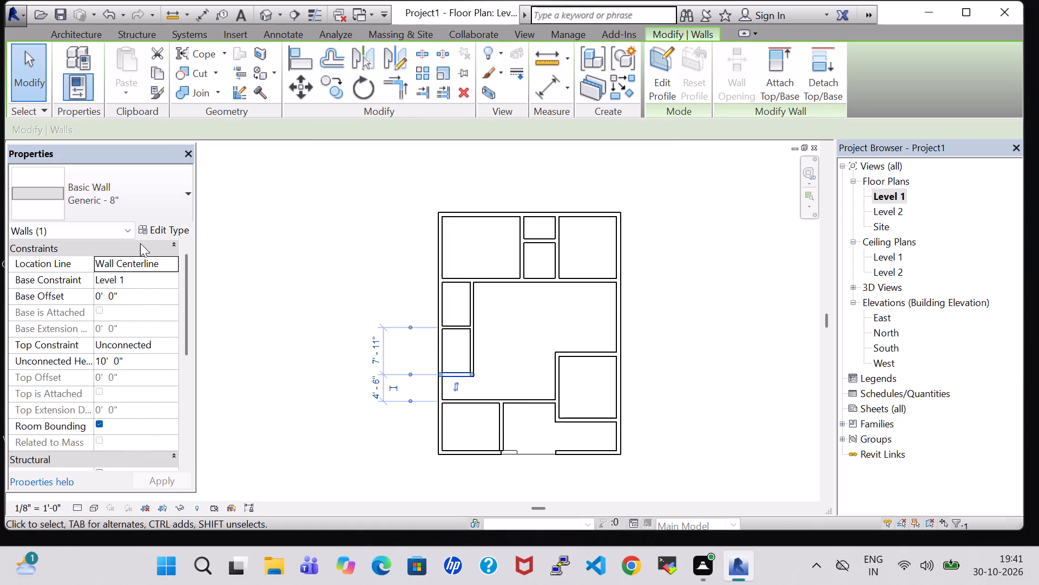
left_click(126, 192)
left_click(98, 426)
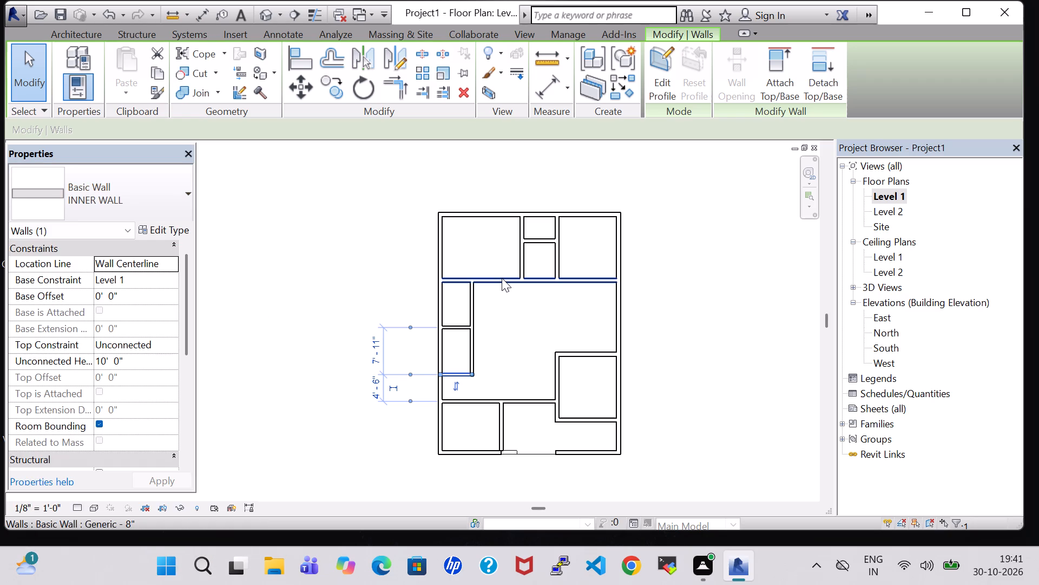
Change the full-width wall south of the rear rooms and the partition east of the rear-west room to INNER WALL.
left_click(502, 278)
left_click(130, 181)
left_click(119, 440)
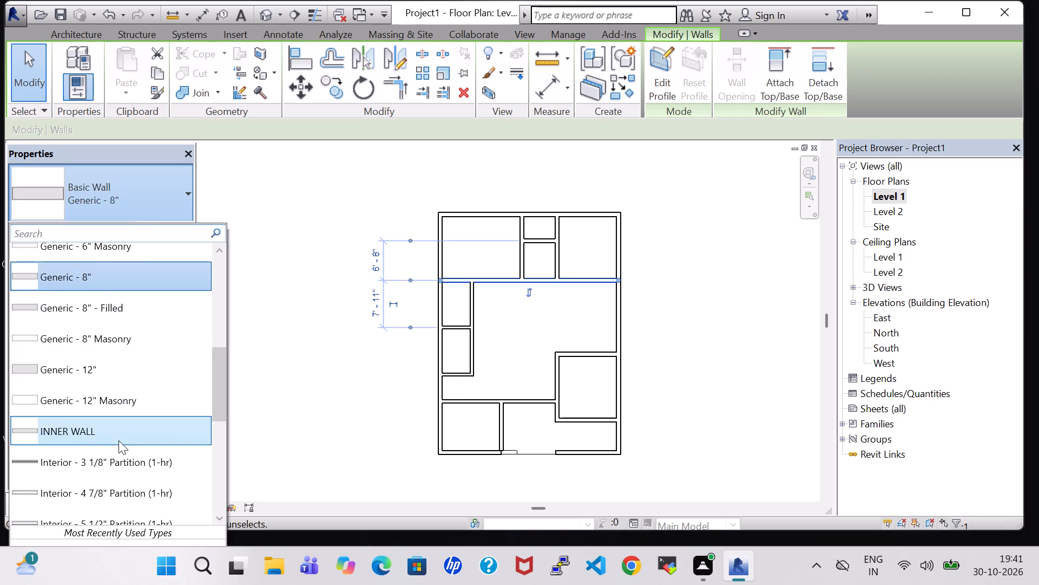
left_click(521, 261)
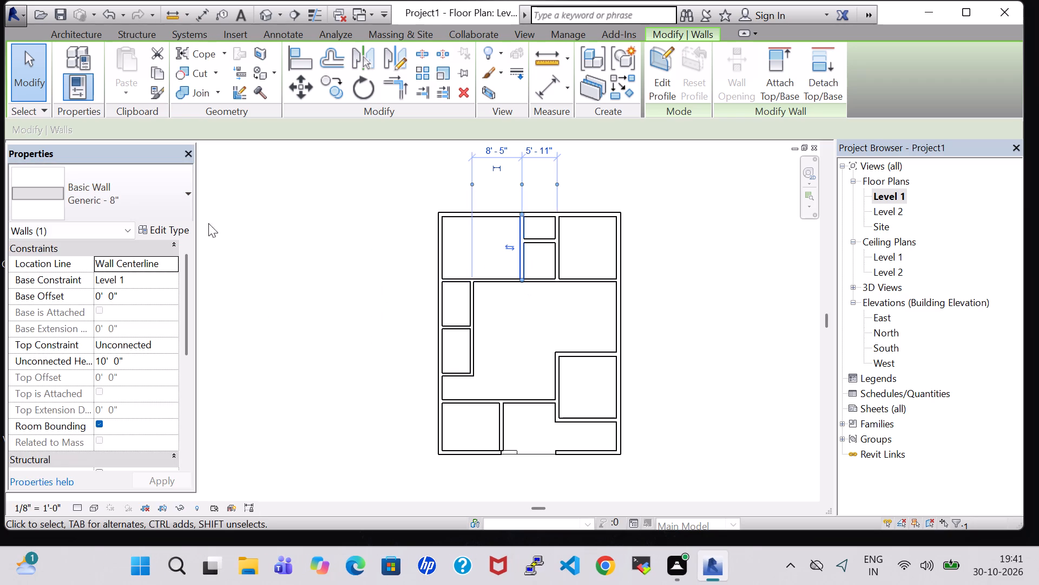
left_click(120, 196)
left_click(97, 426)
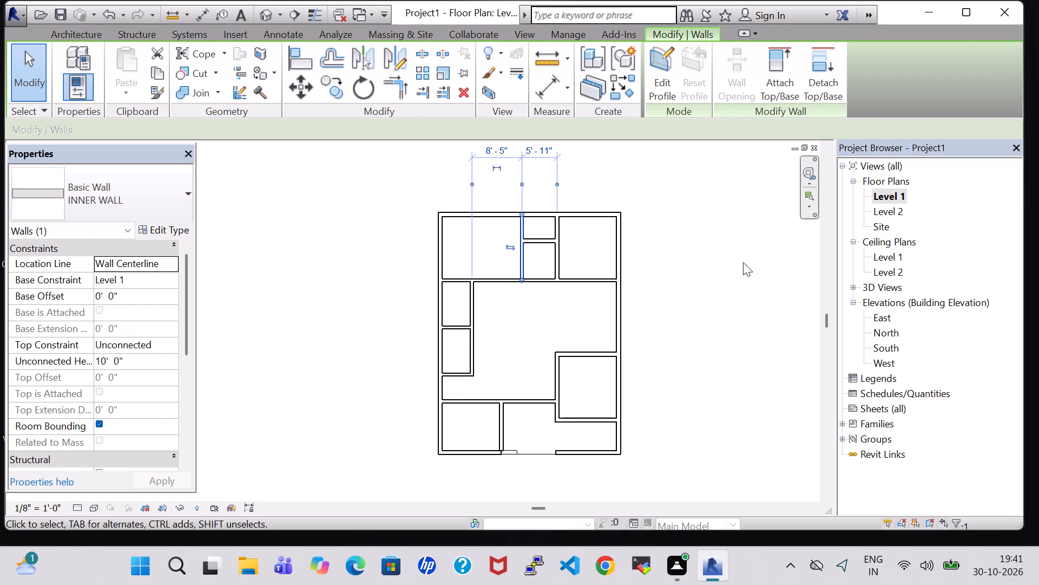
left_click(719, 268)
Change the partition between the two small rear rooms and the wall along their east side to INNER WALL.
left_click(537, 245)
left_click(119, 187)
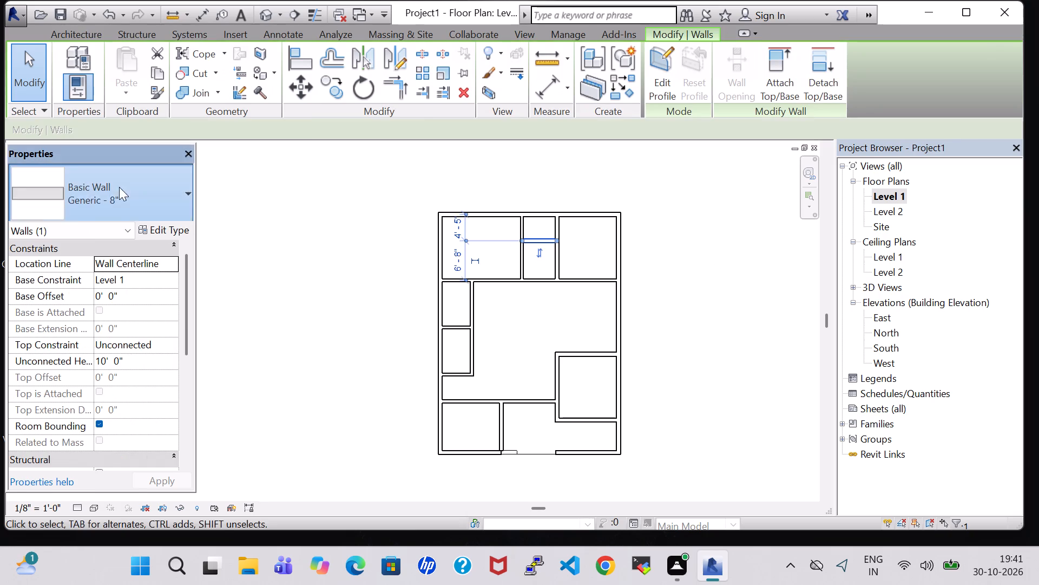
left_click(95, 435)
left_click(694, 291)
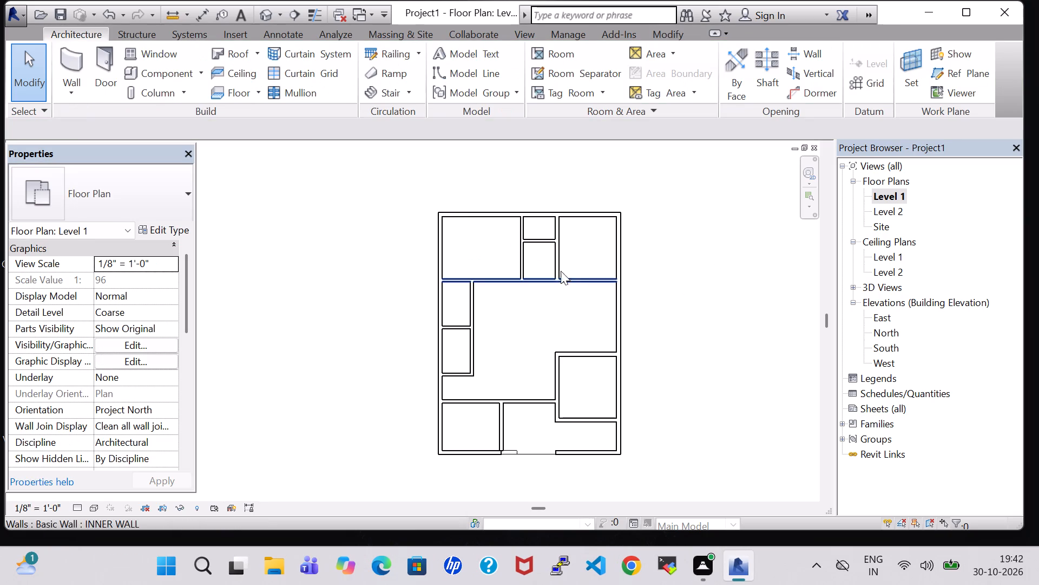
left_click(551, 268)
left_click(110, 183)
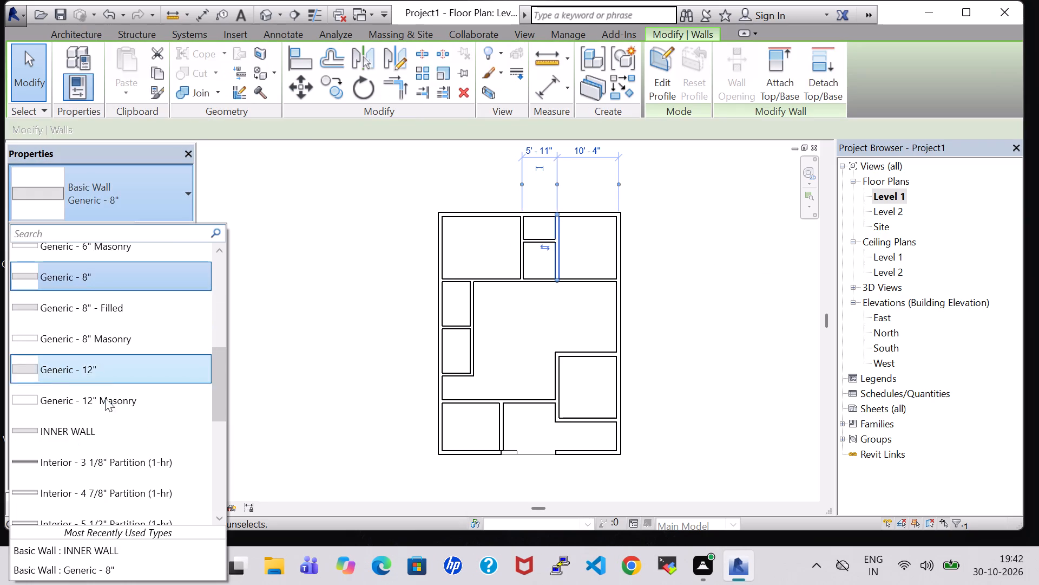
left_click(107, 430)
left_click(709, 296)
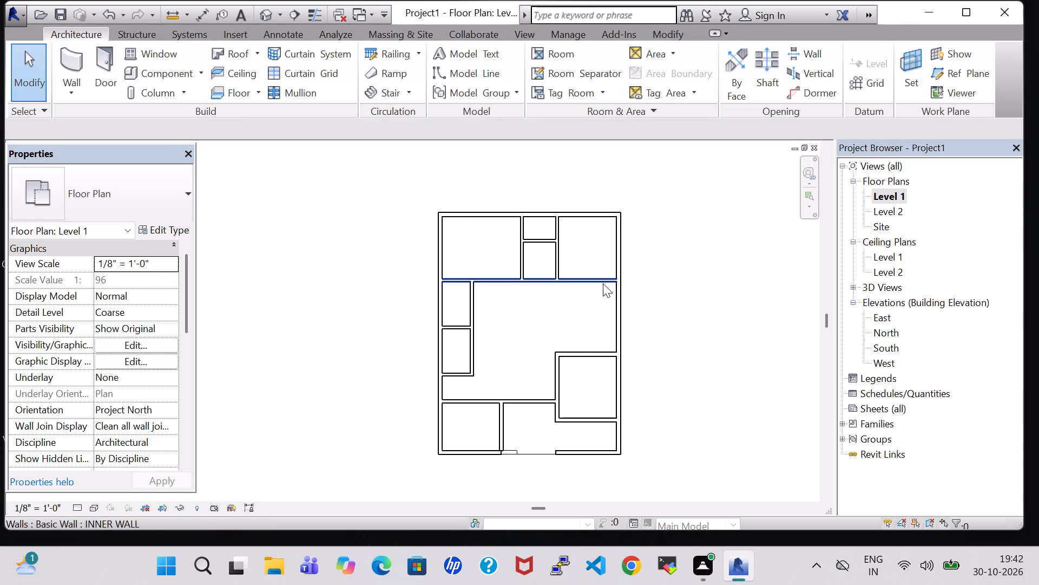
Change the north wall of the southeast room to the INNER WALL type.
left_click(575, 362)
left_click(151, 196)
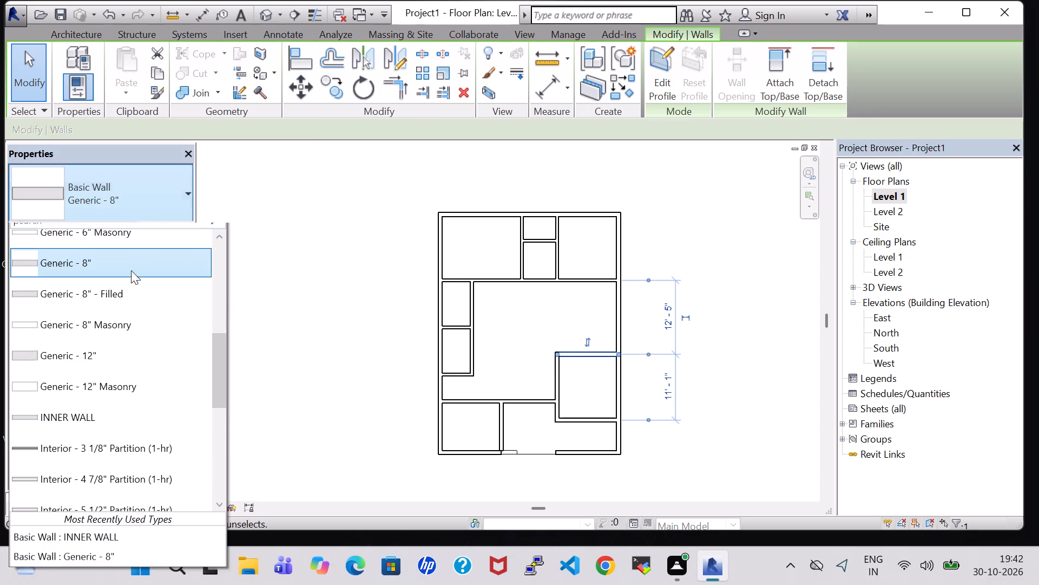
left_click(104, 432)
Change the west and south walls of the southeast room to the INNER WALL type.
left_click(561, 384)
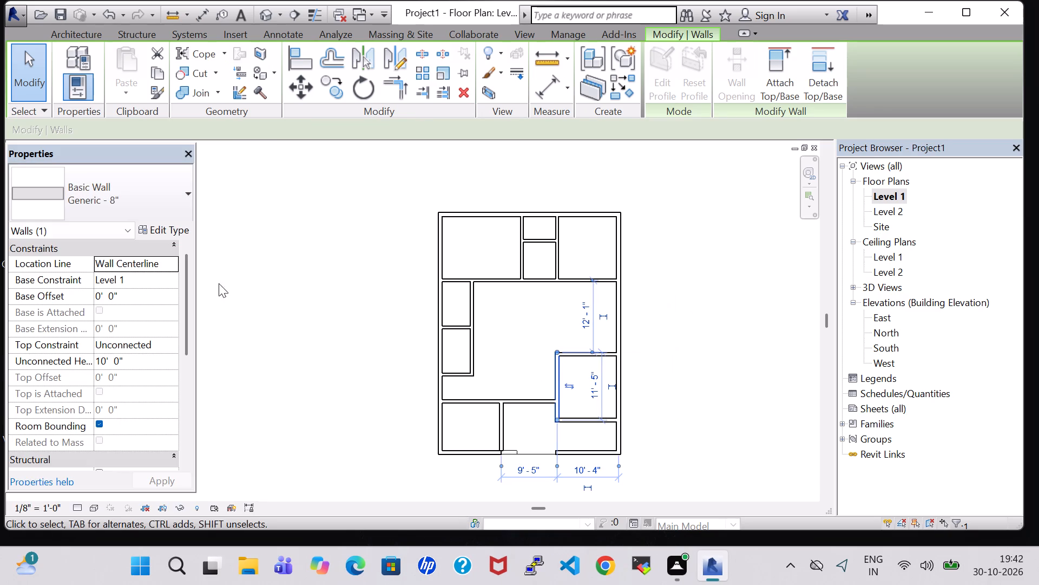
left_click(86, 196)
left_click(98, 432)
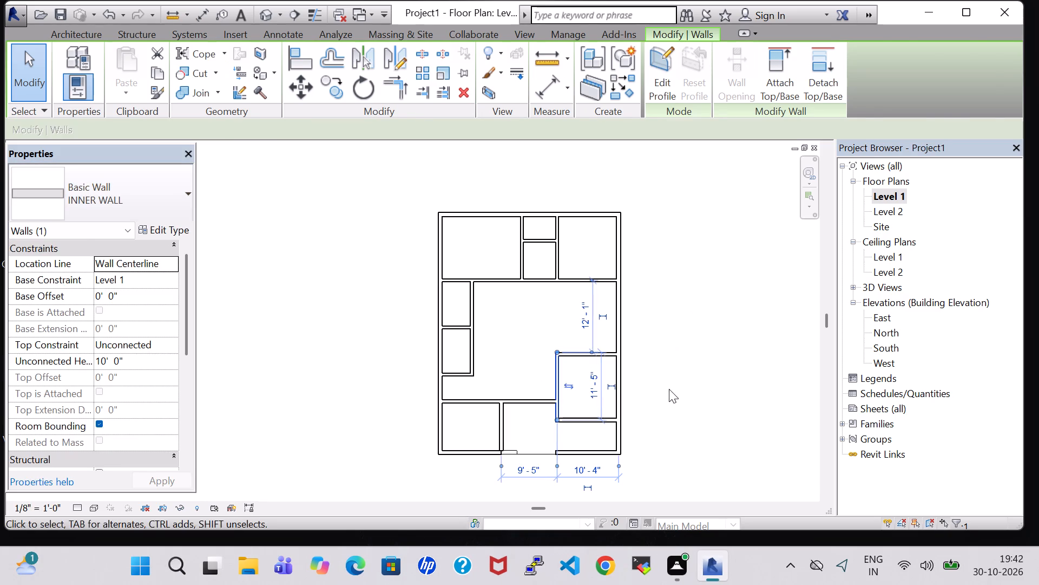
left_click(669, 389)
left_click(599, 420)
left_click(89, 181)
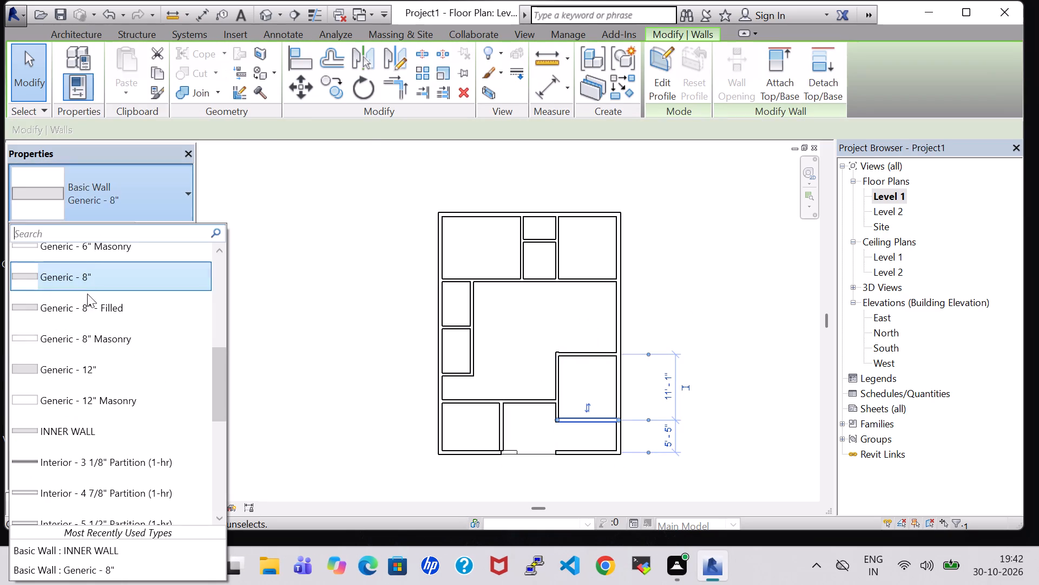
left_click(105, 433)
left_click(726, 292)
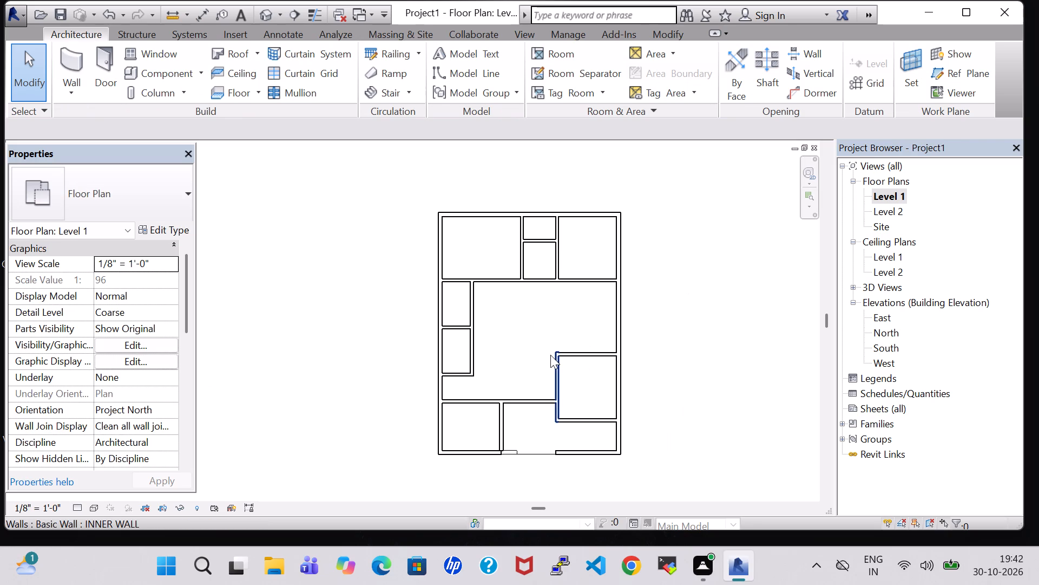
Nudge the southeast room's west wall slightly south so its end lines up with the room's north wall.
scroll(550, 355, "up", 10)
left_click(583, 344)
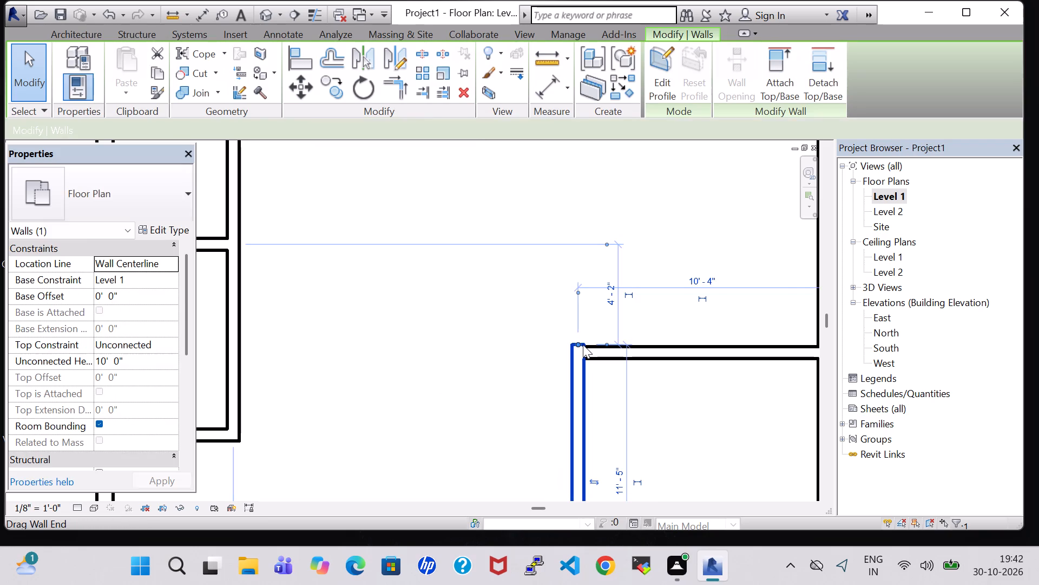
key("Down")
left_click(452, 322)
scroll(452, 321, "down", 6)
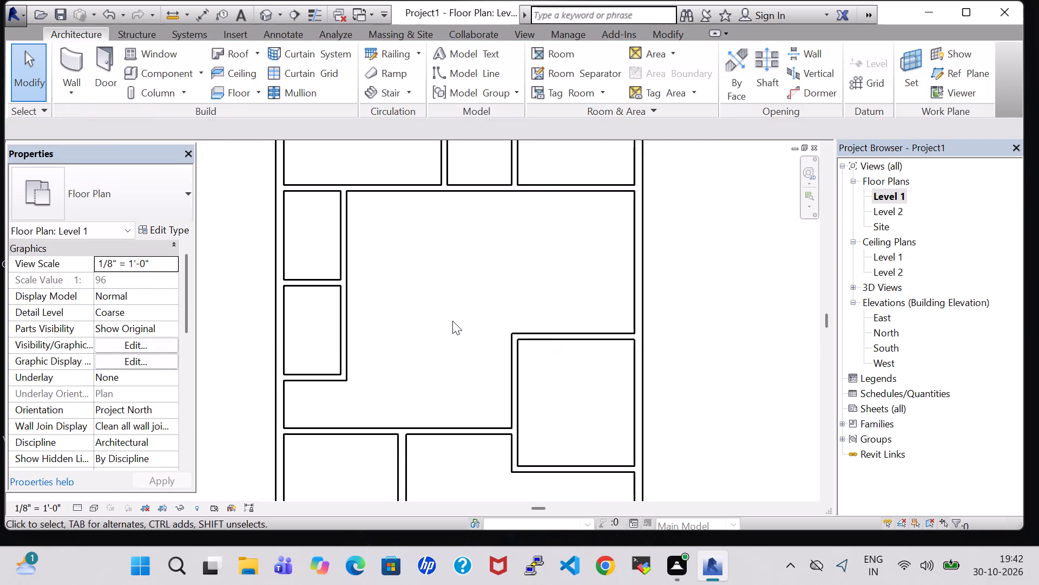
scroll(452, 321, "down", 2)
Set the south and west walls of the southeast room to the Generic - 8" type.
left_click(546, 425)
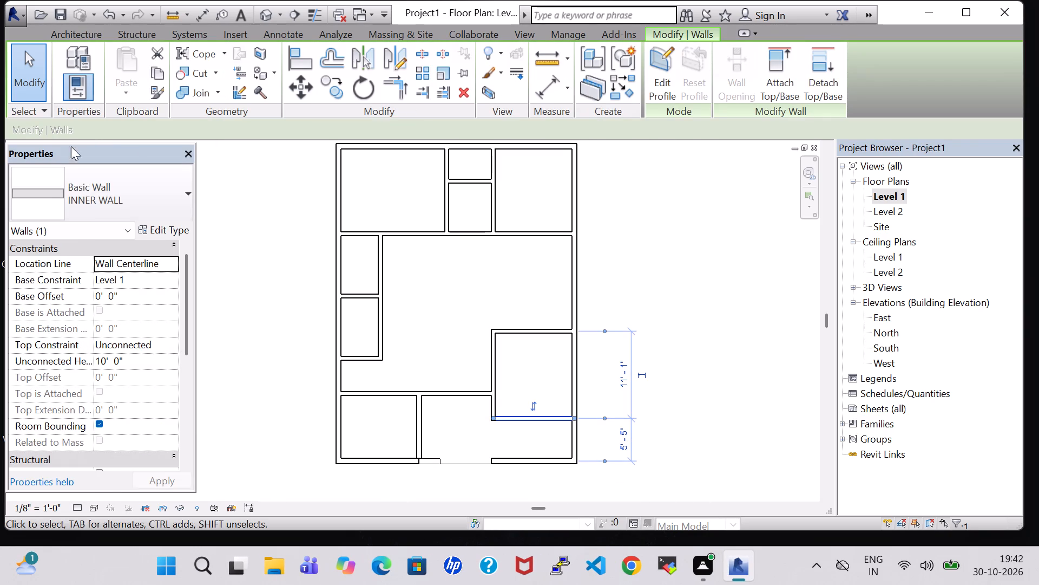
left_click(87, 206)
scroll(92, 327, "up", 3)
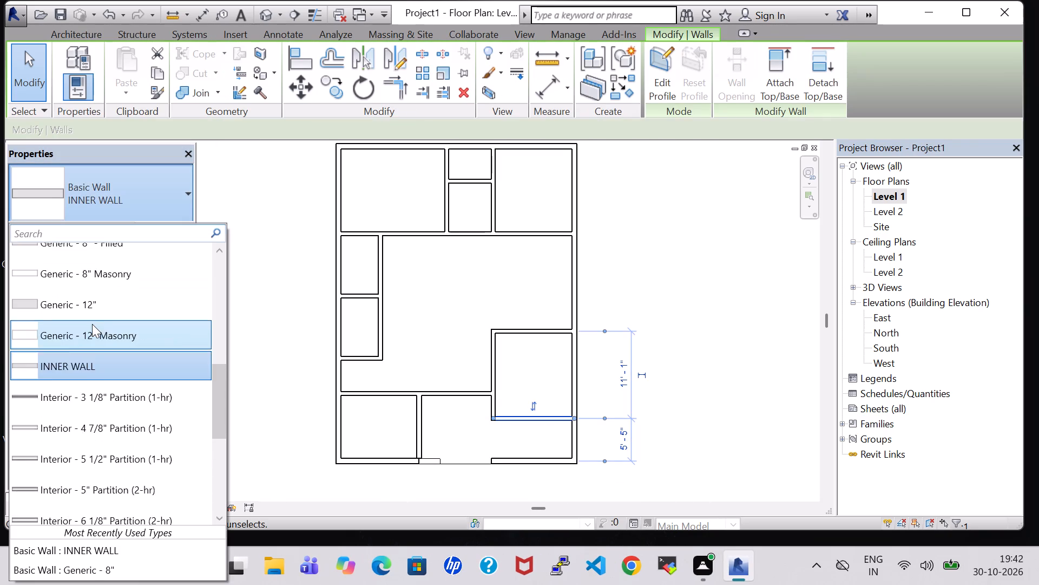
left_click(97, 256)
left_click(666, 362)
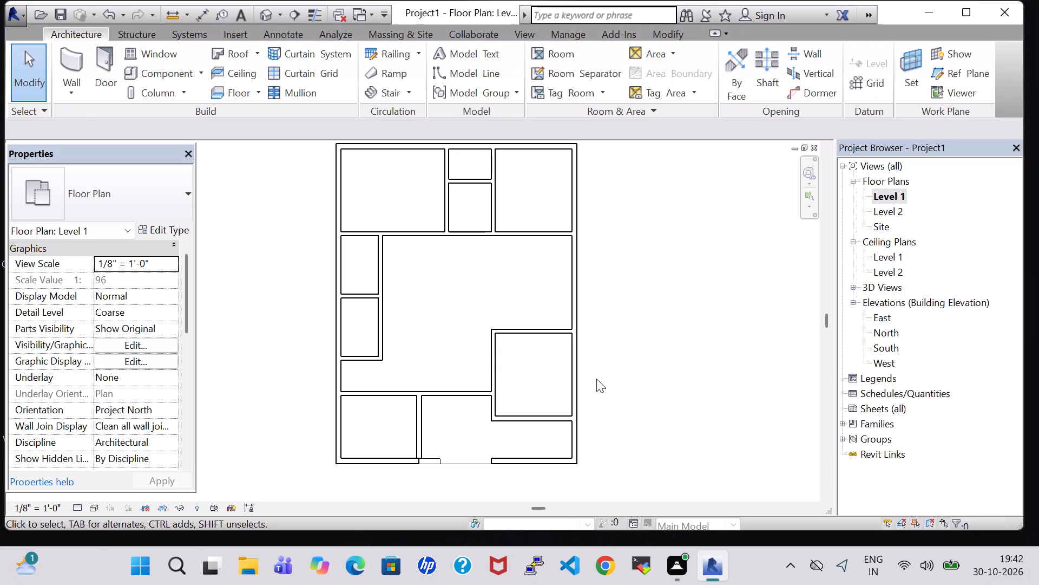
left_click(491, 403)
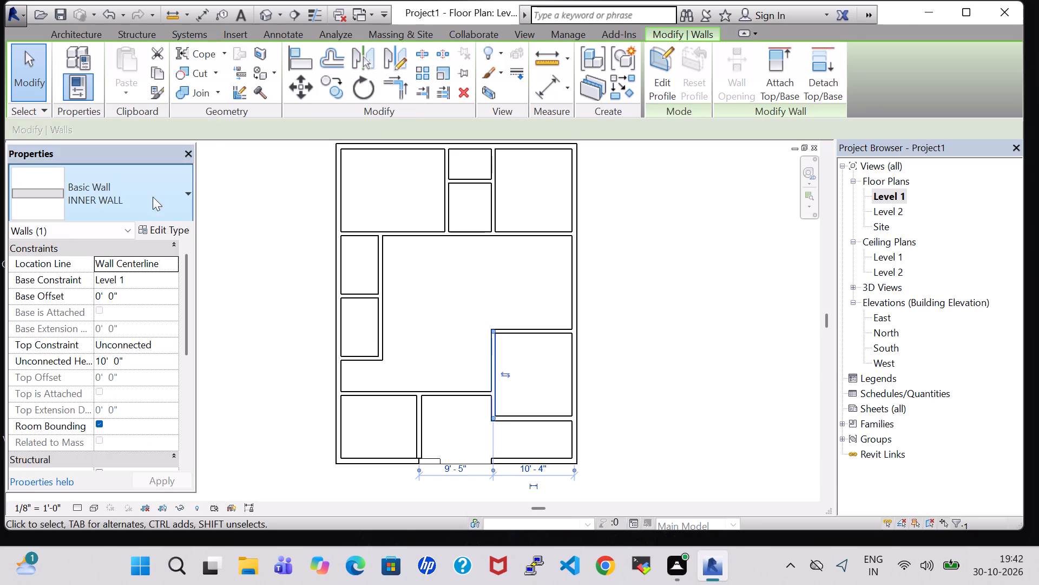
left_click(125, 173)
scroll(91, 391, "up", 3)
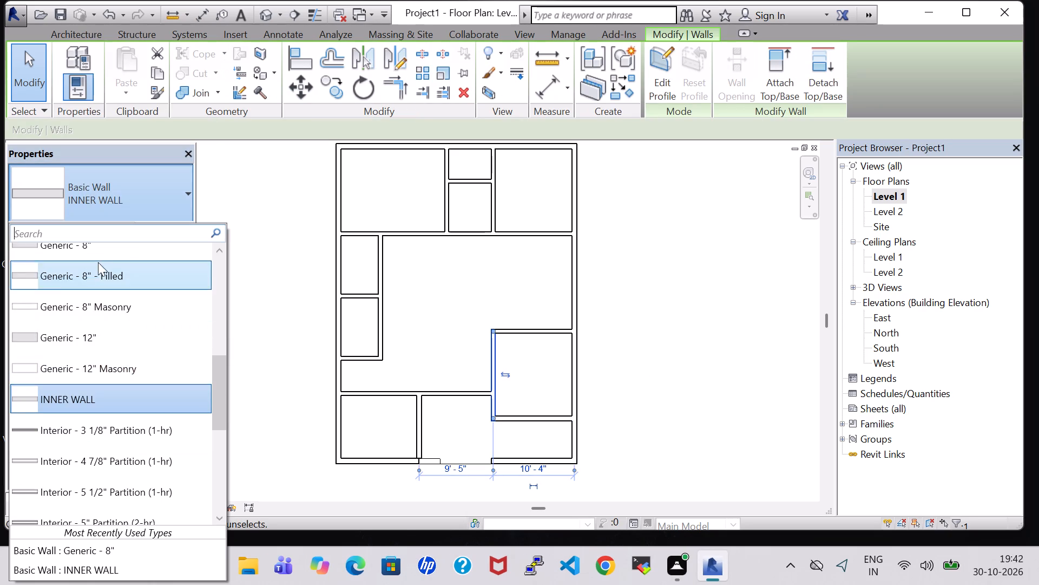
left_click(94, 245)
Change the long wall along the north side of the front rooms to the Generic - 8" type.
left_click(435, 392)
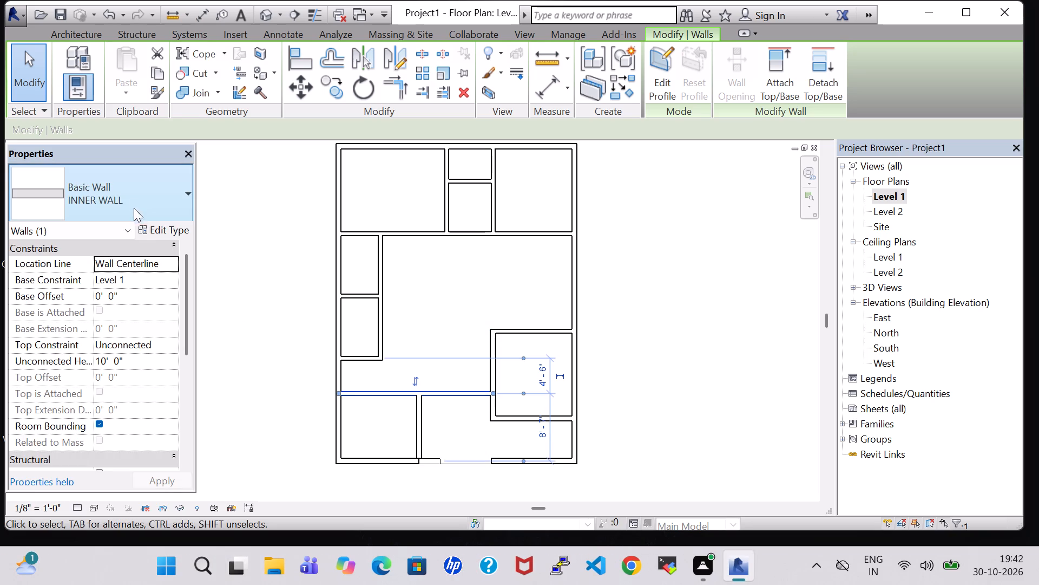
left_click(133, 201)
scroll(157, 323, "up", 3)
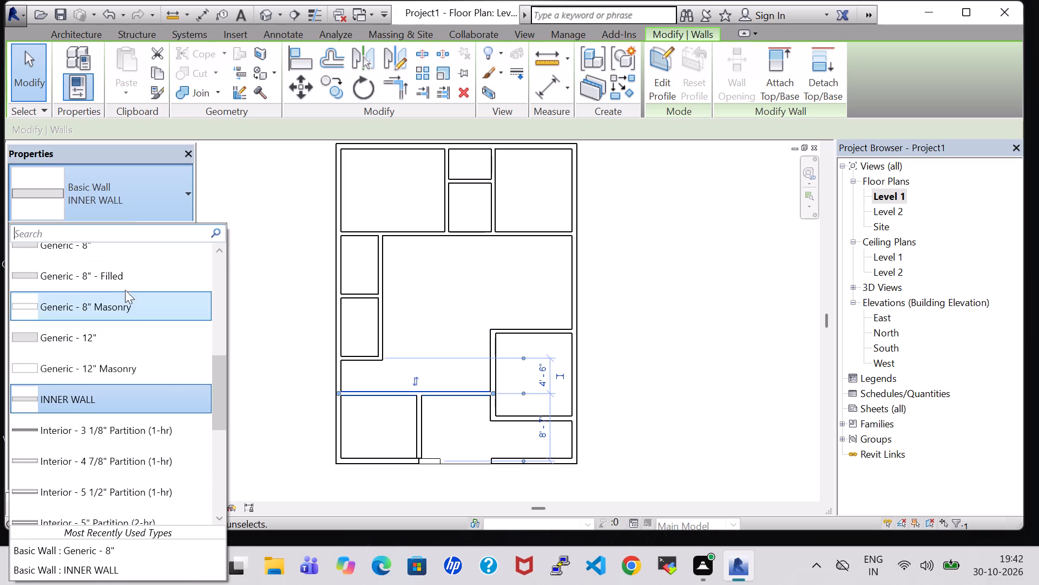
left_click(117, 253)
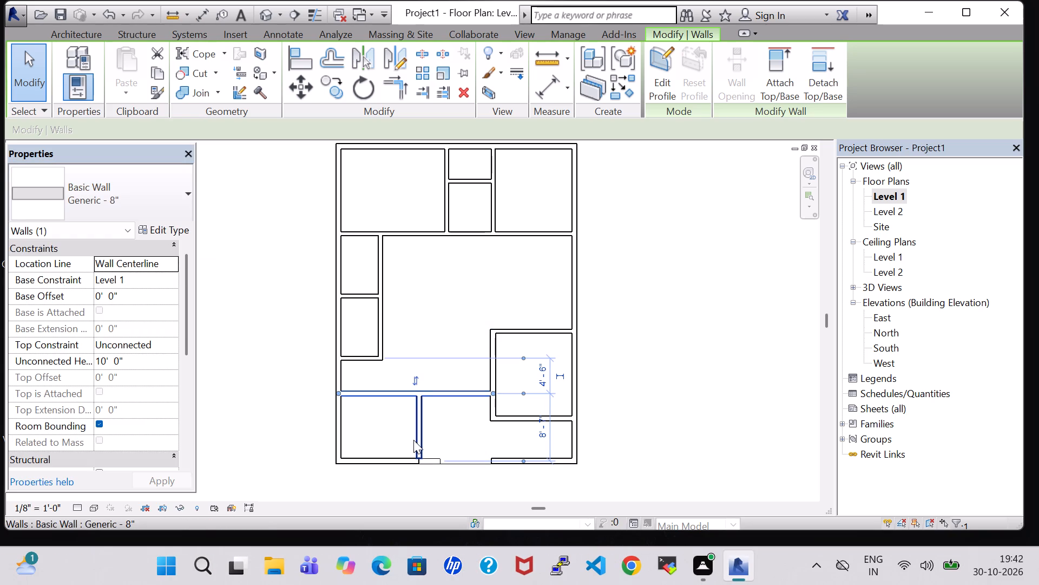
Check the wall types of the front partition, the west and east outer walls and the rear-room partitions.
left_click(413, 440)
left_click(674, 371)
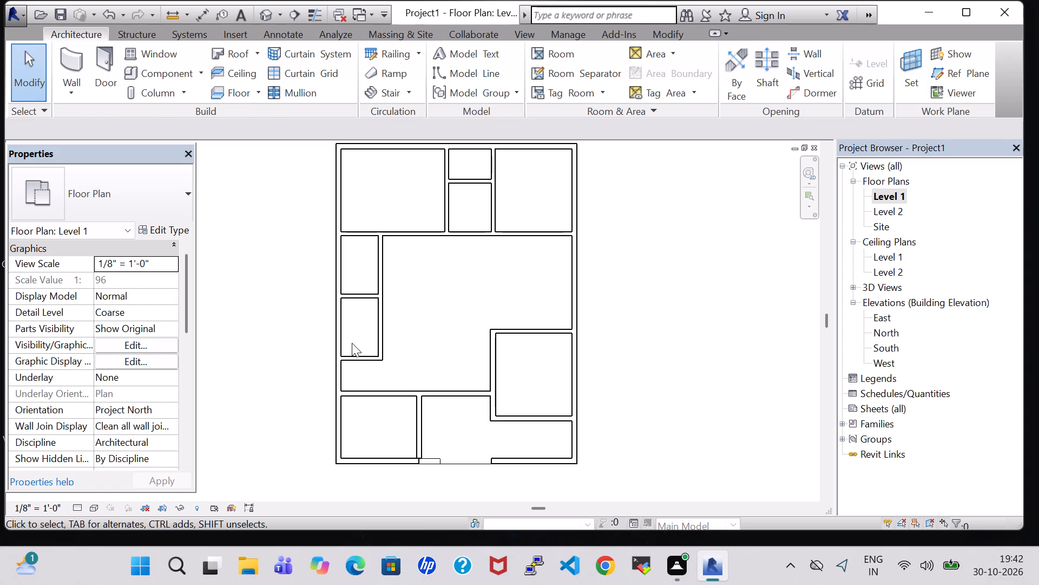
left_click(332, 343)
left_click(576, 310)
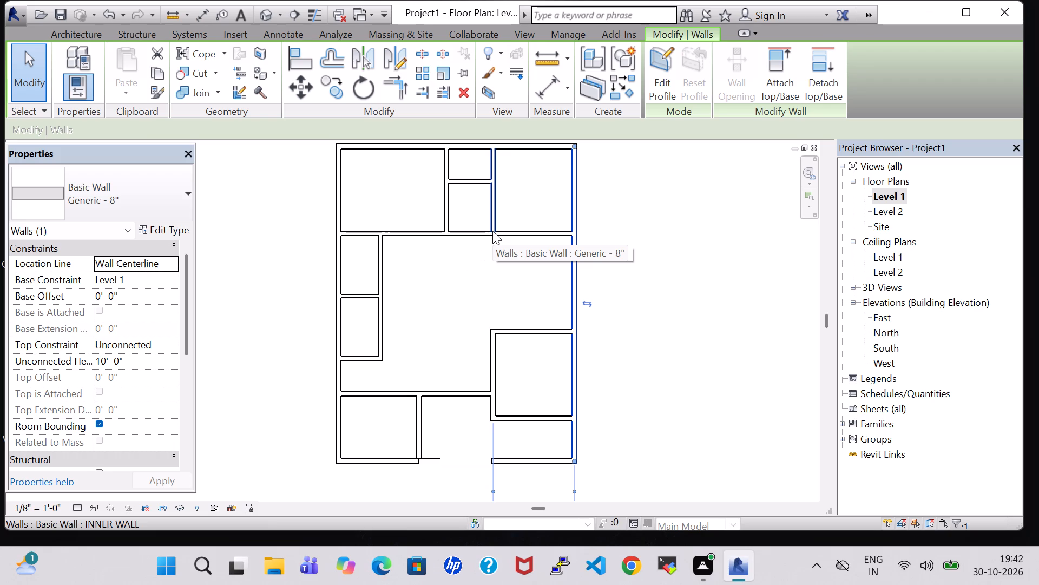
scroll(492, 231, "down", 1)
left_click(473, 188)
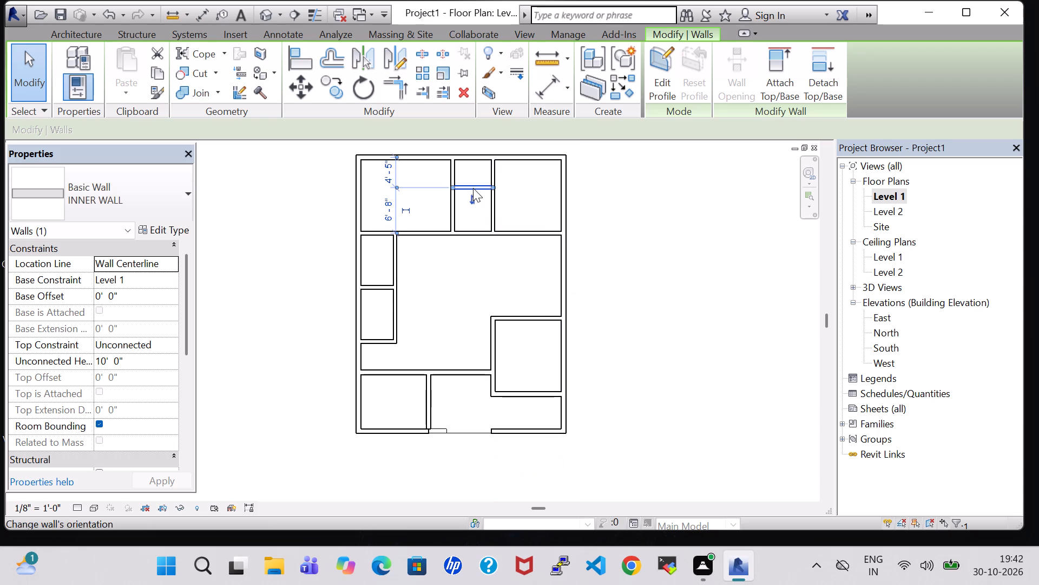
left_click(492, 214)
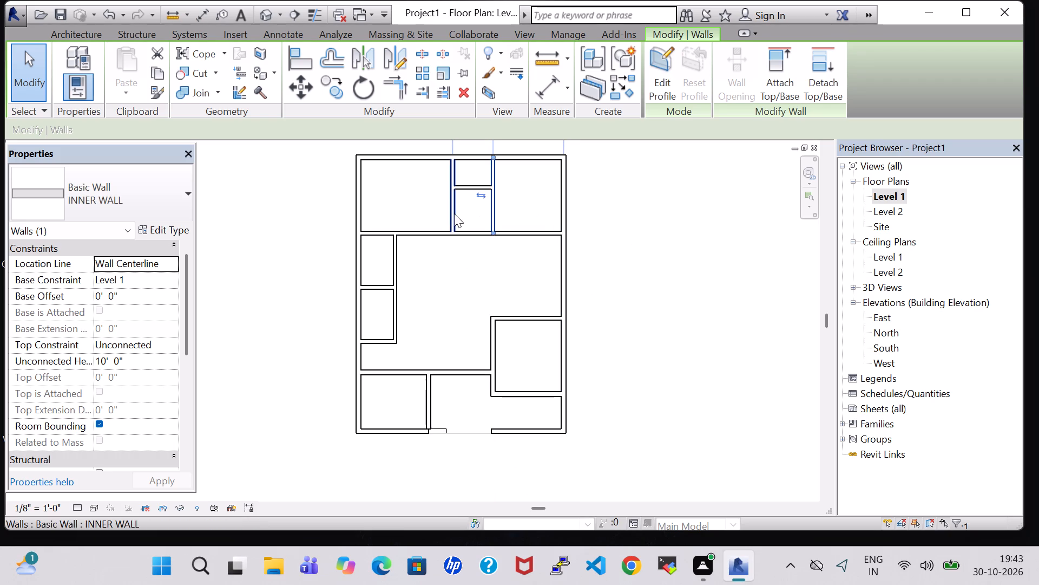
left_click(454, 213)
left_click(468, 232)
left_click(615, 233)
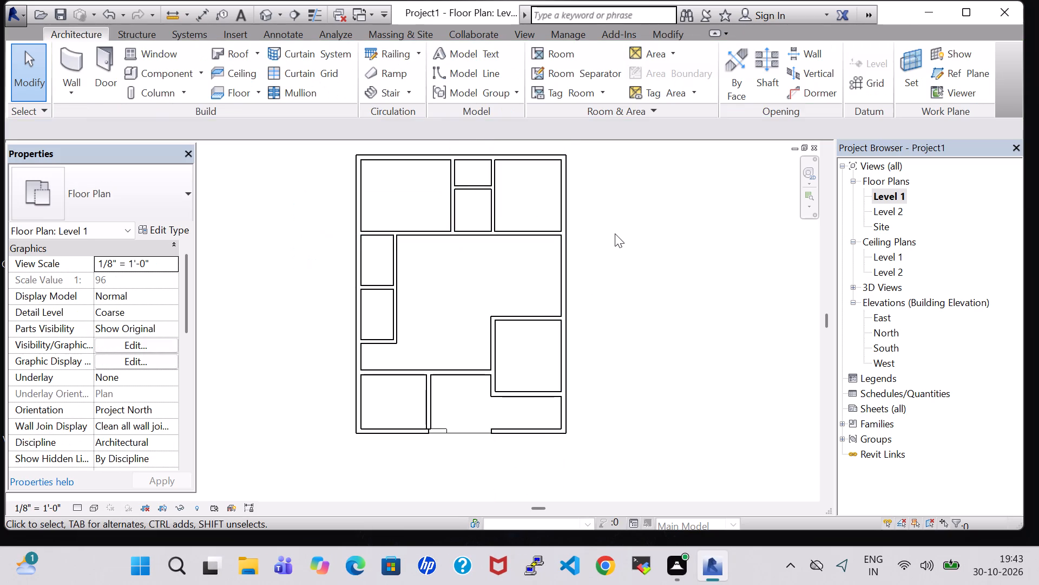
Assign the Brick, Common material to the structure layer of the INNER WALL type.
left_click(440, 237)
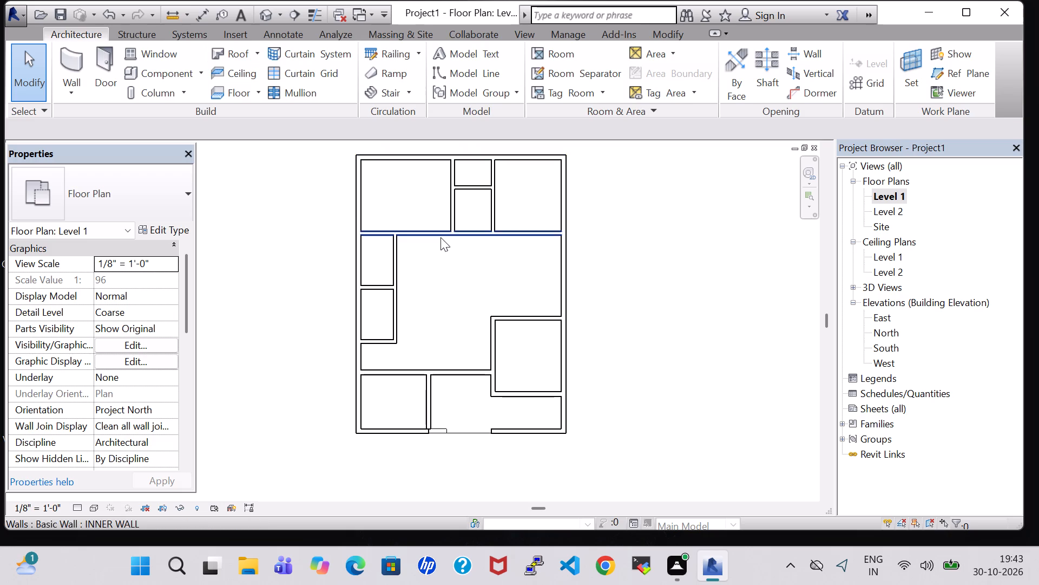
left_click(157, 229)
left_click(497, 229)
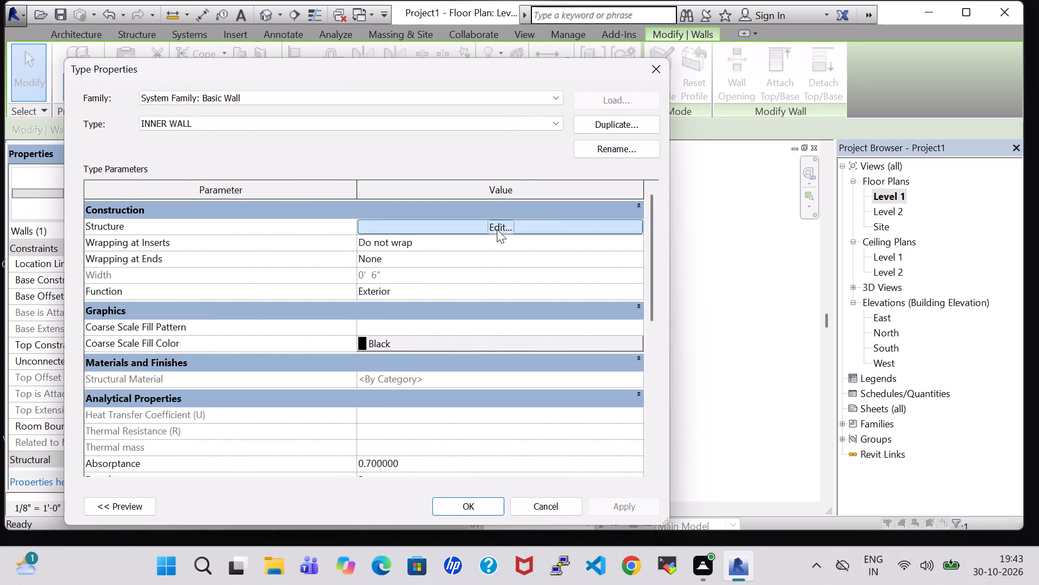
left_click(343, 221)
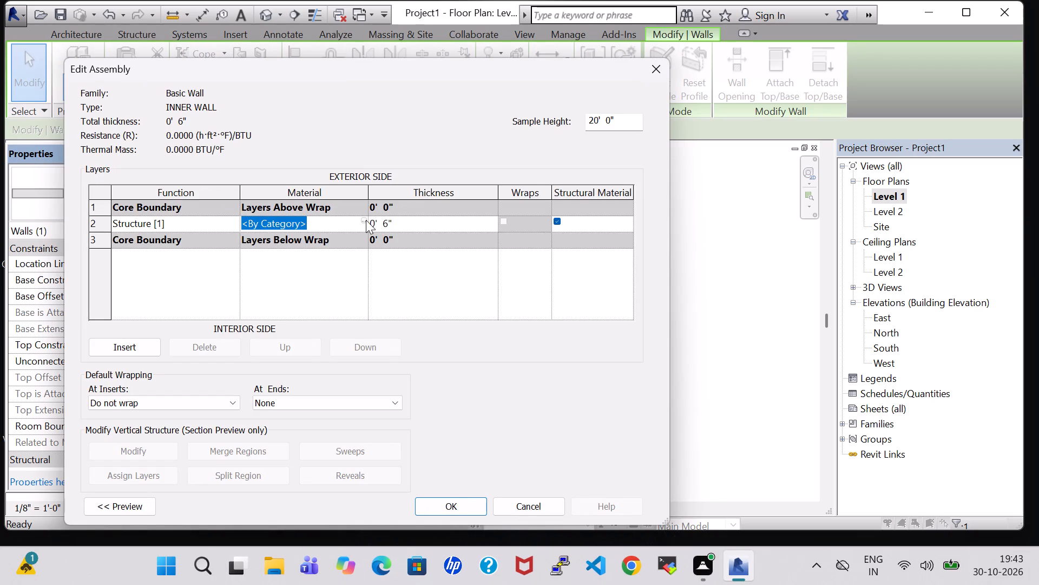
left_click(366, 220)
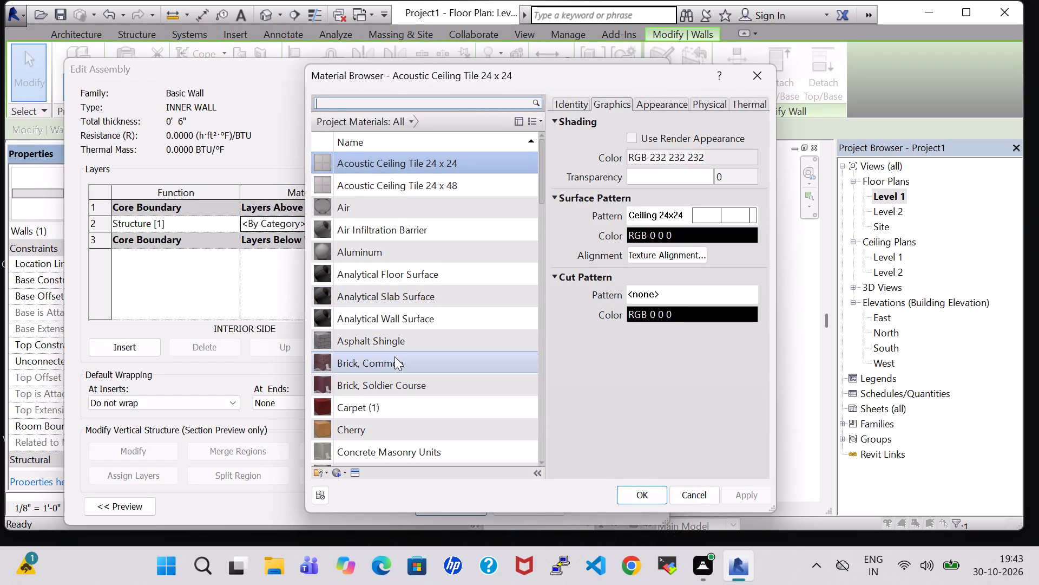
left_click(394, 356)
left_click(661, 492)
left_click(443, 508)
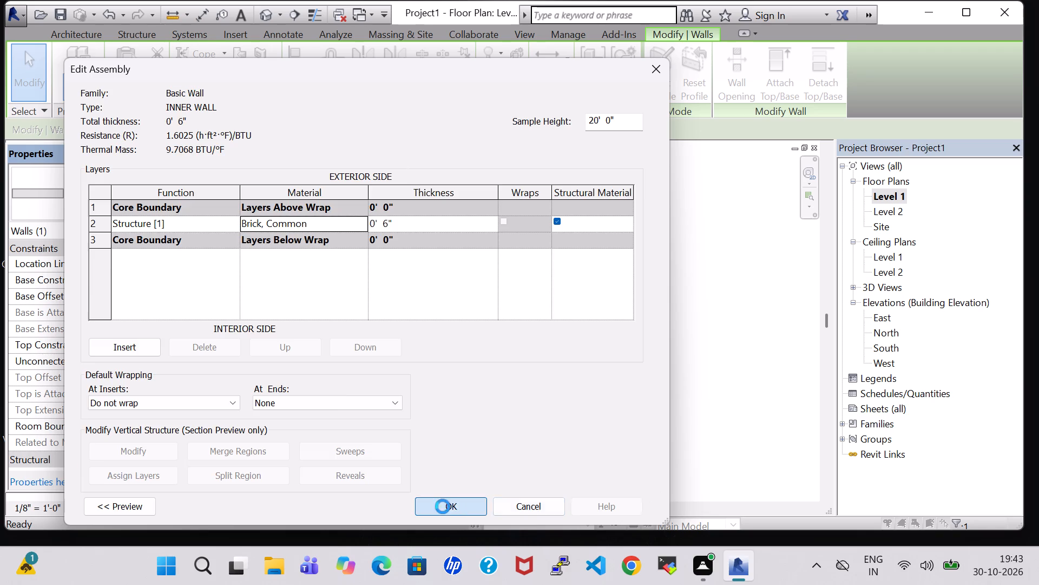
left_click(629, 514)
left_click(460, 508)
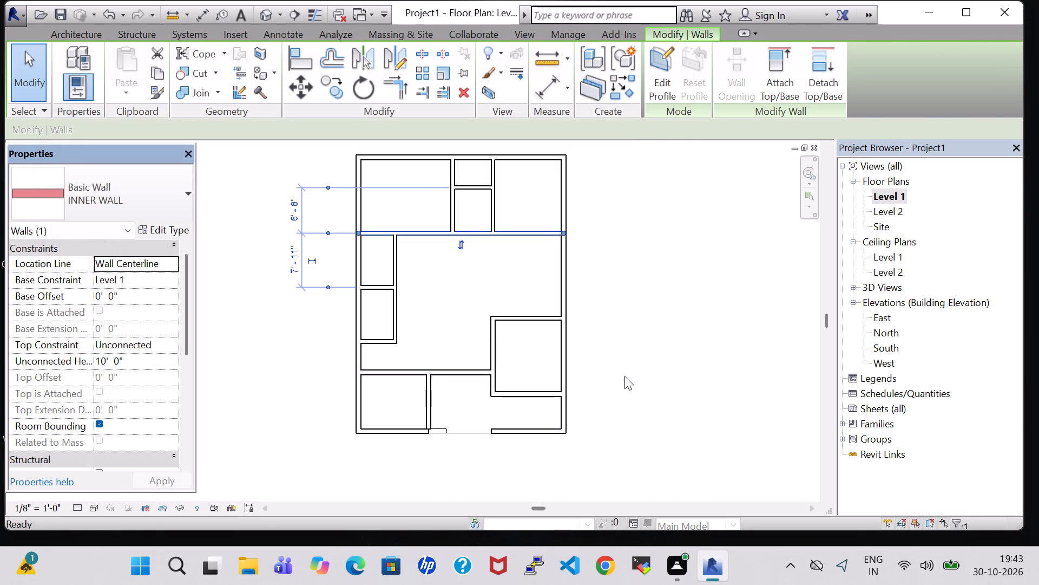
left_click(627, 375)
Assign the Brick, Common material to the structure layer of the Generic - 8" wall type.
left_click(562, 368)
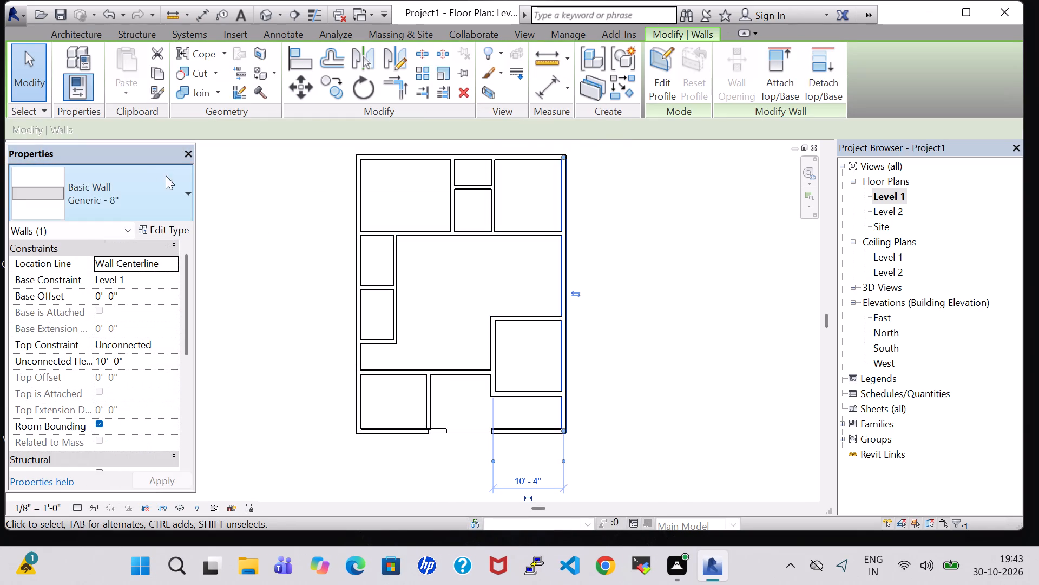
left_click(162, 233)
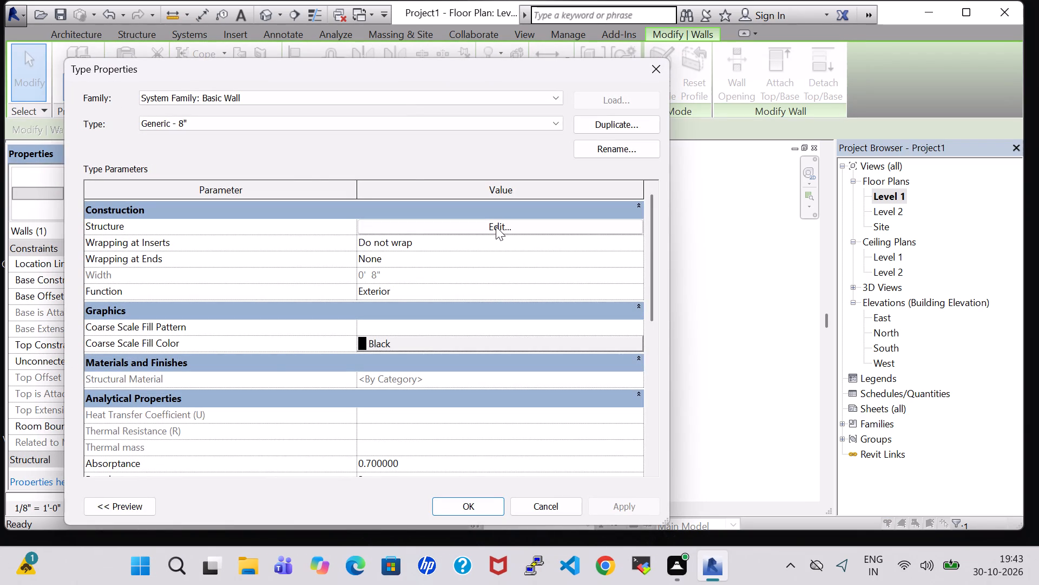
left_click(496, 226)
left_click(356, 230)
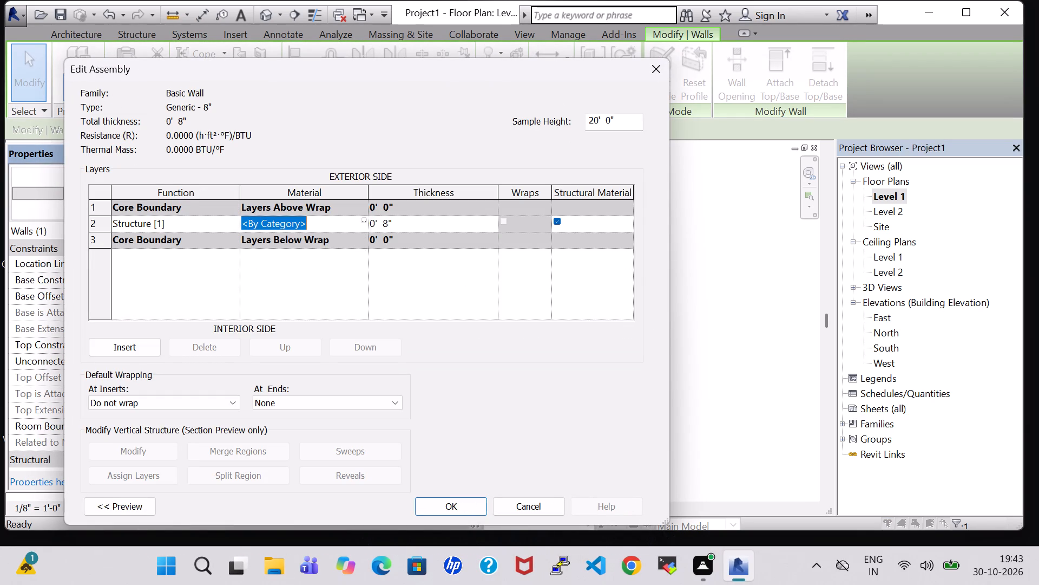
left_click(364, 222)
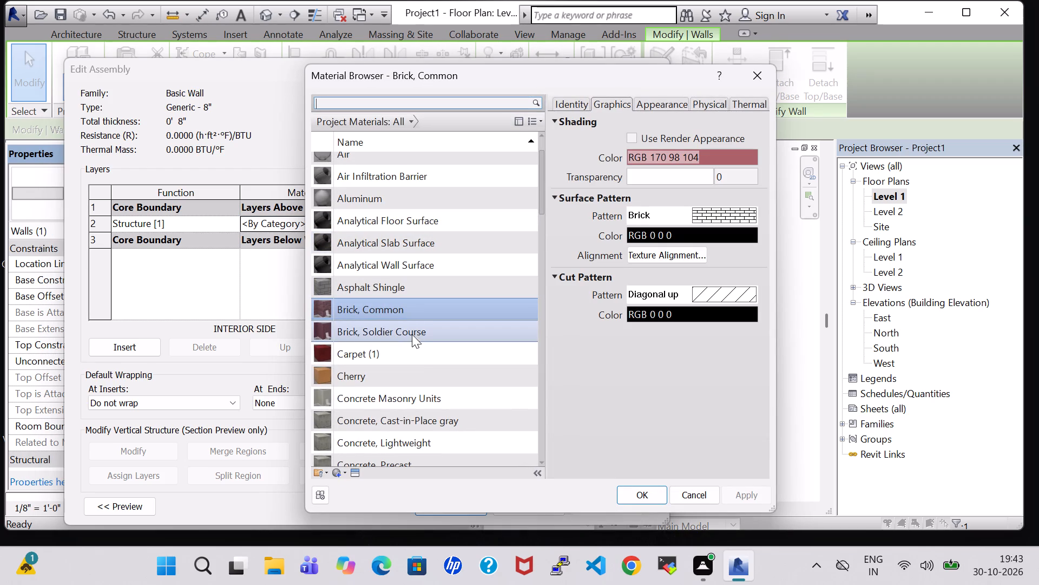
left_click(408, 310)
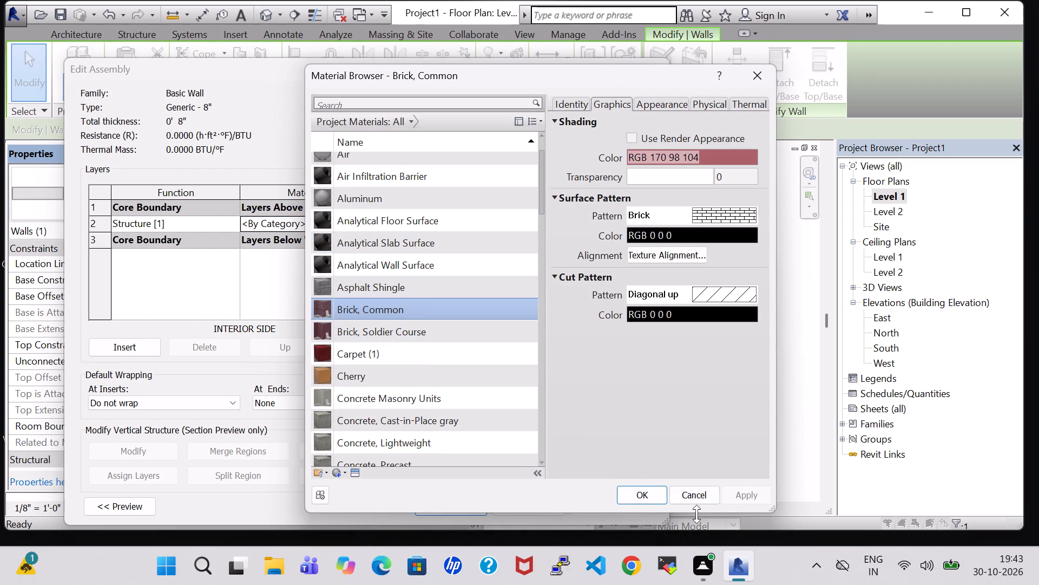
left_click(642, 497)
left_click(445, 506)
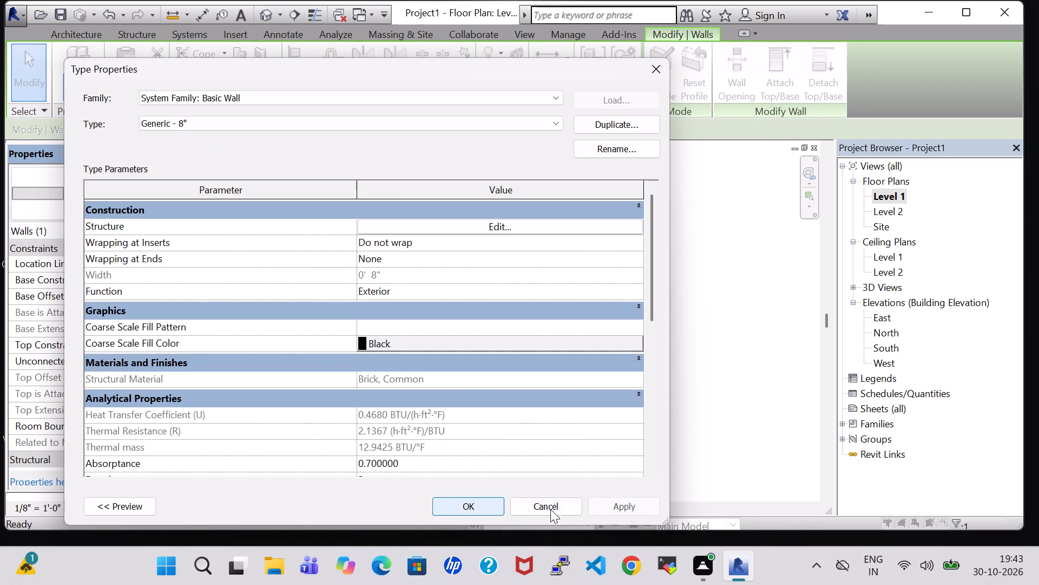
left_click(647, 510)
left_click(485, 502)
left_click(673, 389)
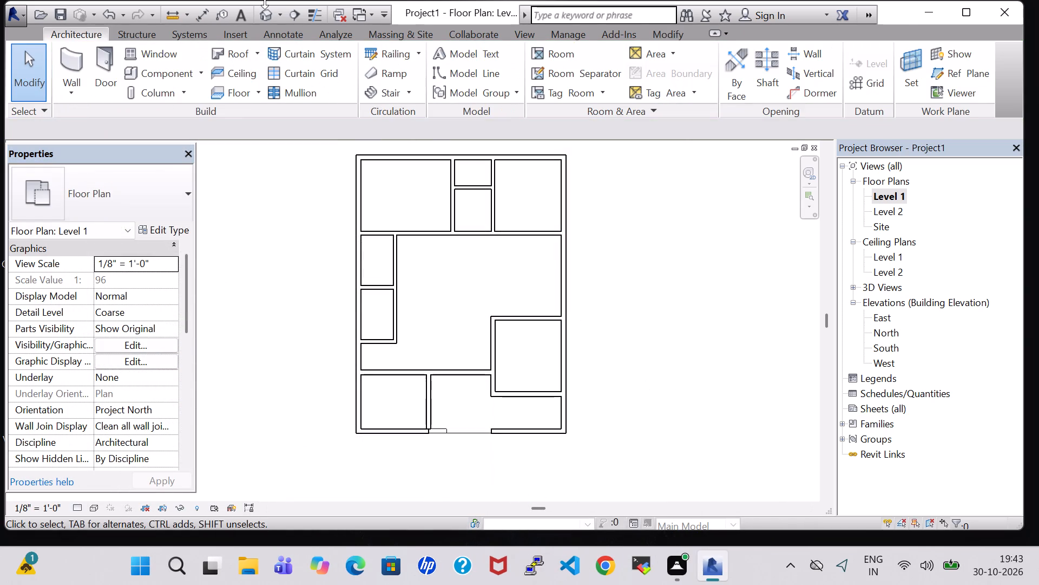
Open the default 3D view and inspect the brick walls from the front of the building.
left_click(268, 21)
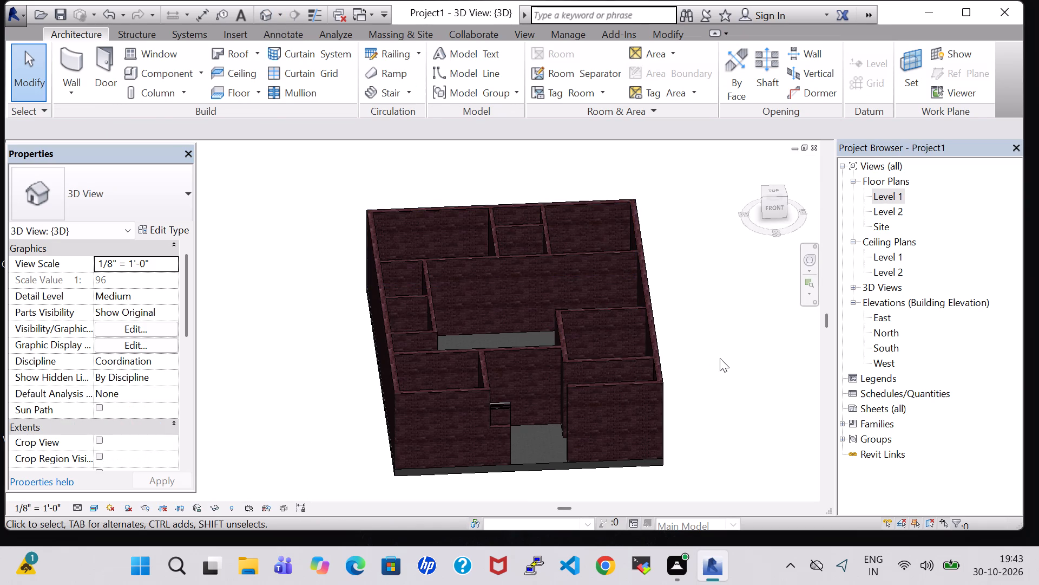
middle_click_drag(720, 358, 699, 291, "shift")
middle_click_drag(699, 295, 716, 258)
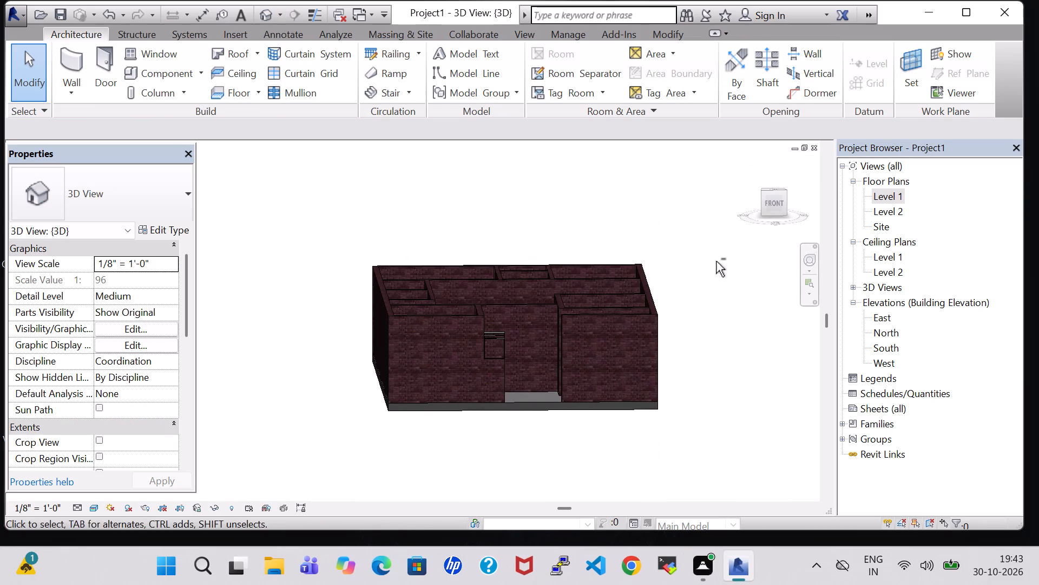
Examine the brick walls and interior partitions of the 3D model from above and from the front.
middle_click_drag(702, 314, 678, 477)
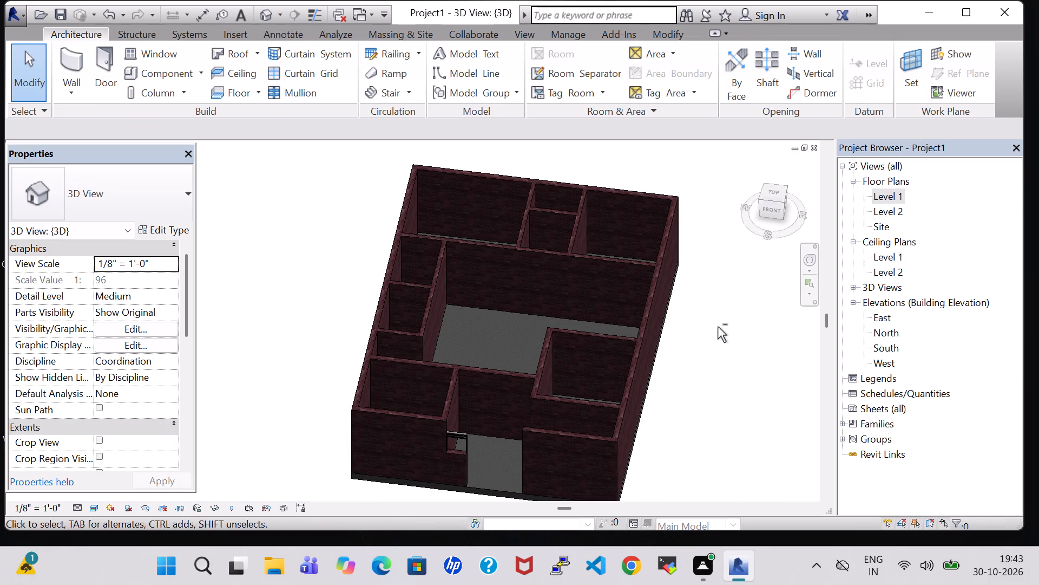
middle_click_drag(719, 387, 724, 265, "shift")
middle_click_drag(723, 390, 725, 338)
scroll(702, 370, "up", 3)
middle_click_drag(688, 395, 702, 393, "shift")
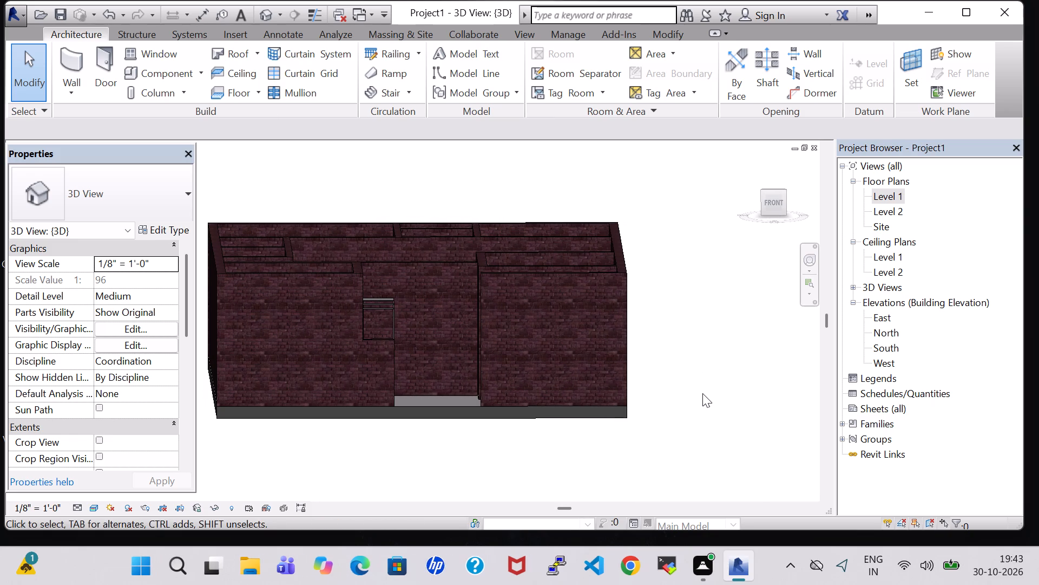
middle_click(680, 341, "shift")
middle_click_drag(680, 341, 680, 344, "shift")
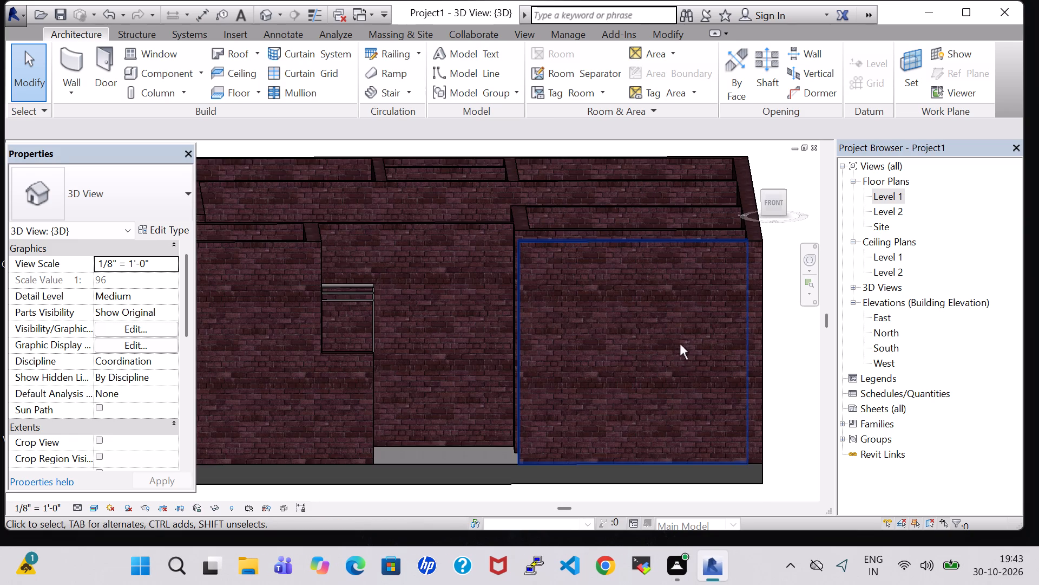
middle_click_drag(680, 344, 678, 354, "shift")
scroll(680, 348, "down", 3)
middle_click_drag(762, 314, 761, 348)
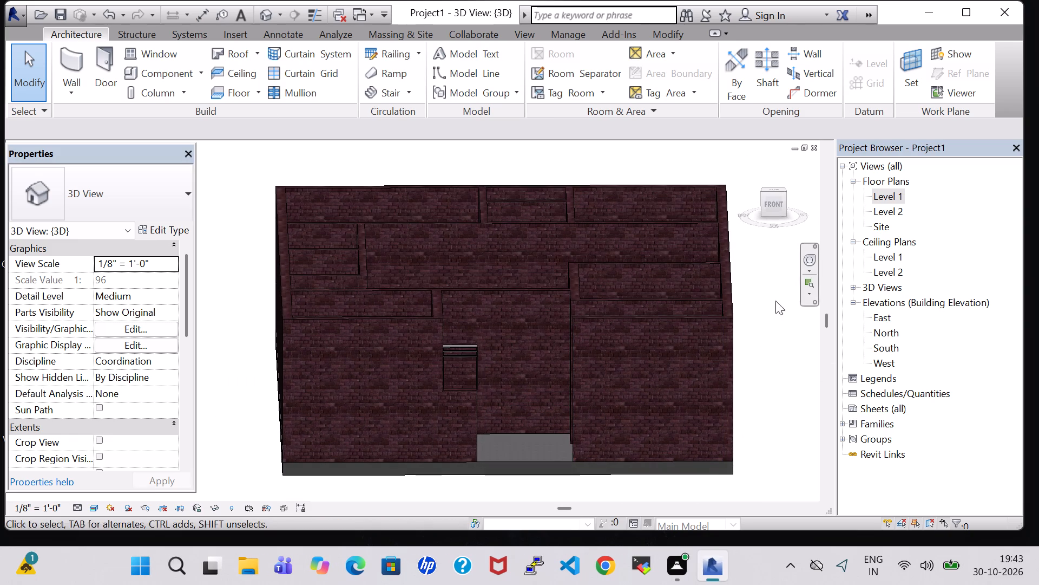
On the Level 1 floor plan, start the Room command and turn off Show Room Number for the Room Tag type.
double_click(890, 194)
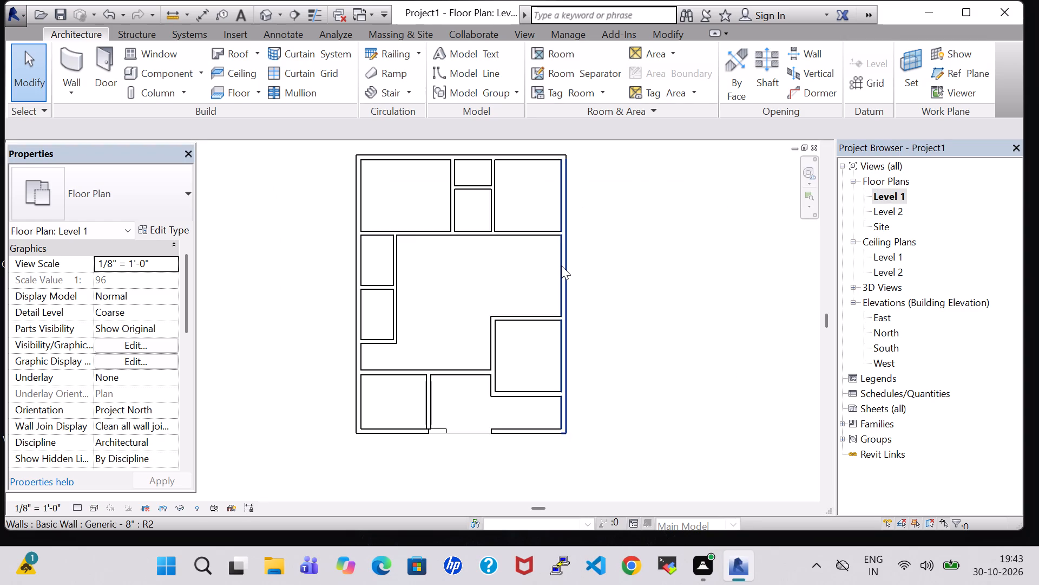
scroll(561, 265, "down", 2)
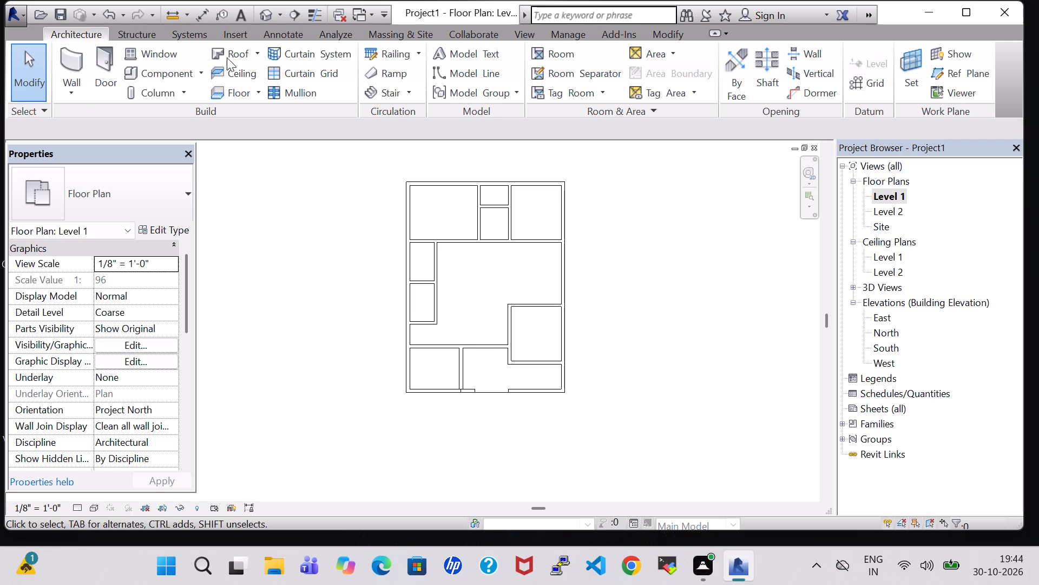
left_click(573, 49)
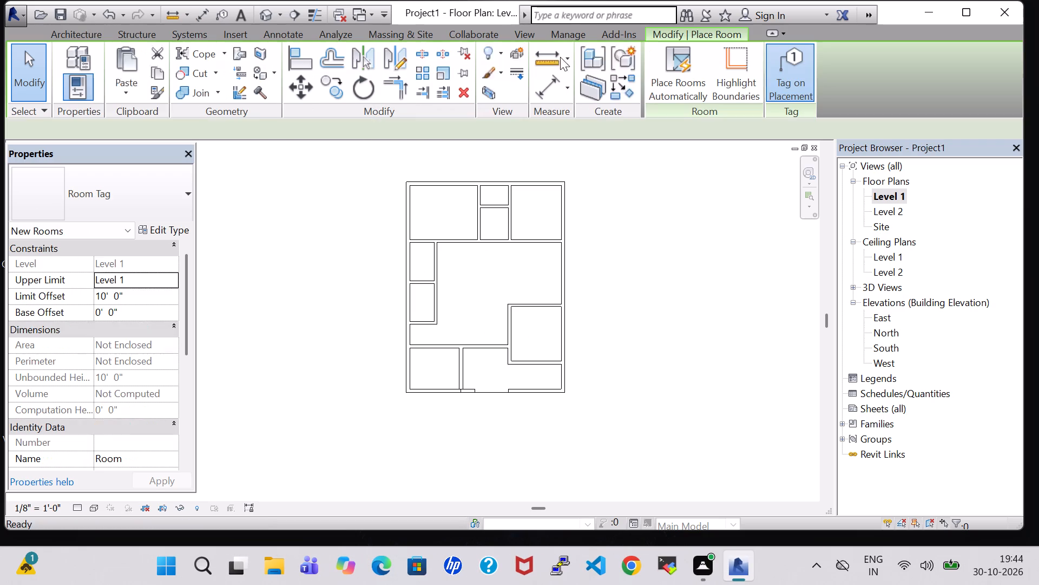
left_click(163, 232)
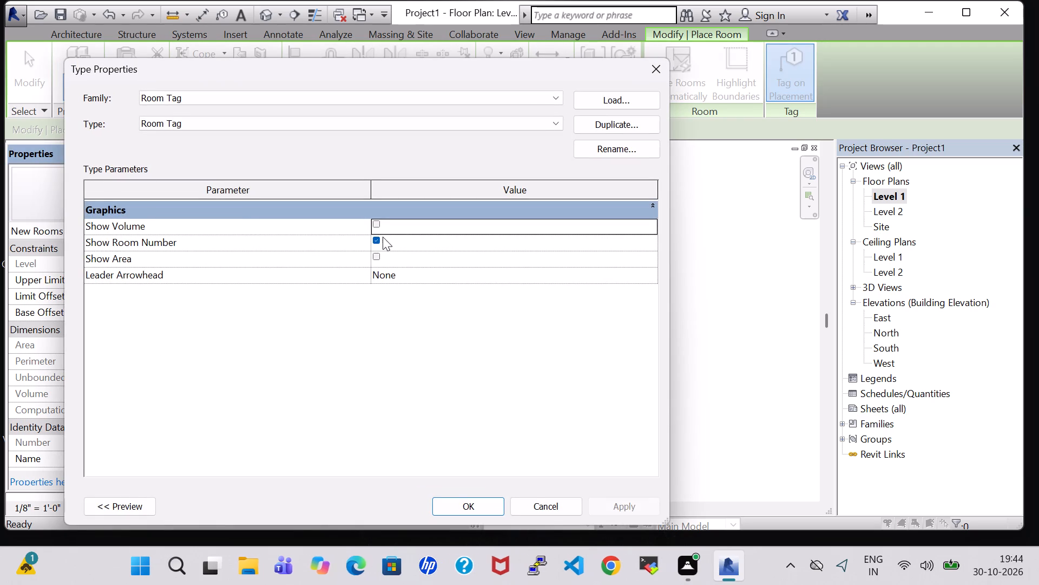
left_click(377, 238)
left_click(629, 509)
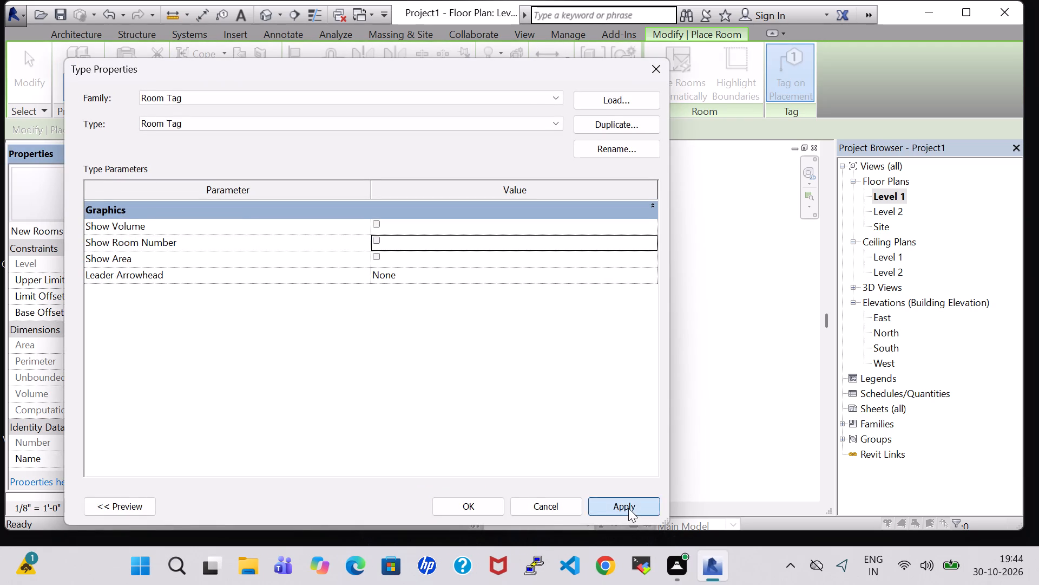
double_click(465, 501)
Place tagged rooms in the four rear spaces: the northwest room, the two small middle rooms and the northeast room.
scroll(516, 313, "down", 2)
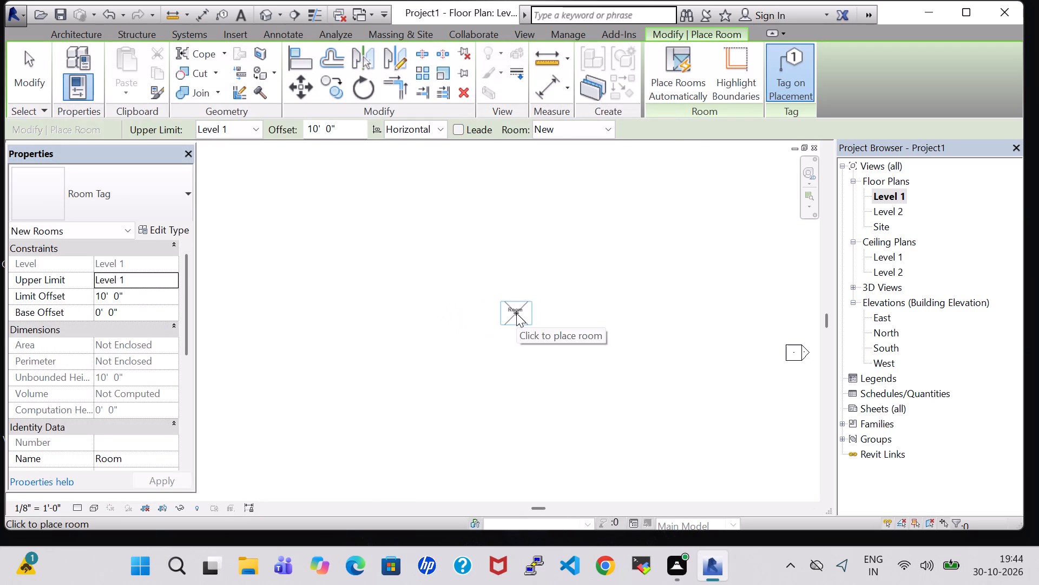
scroll(516, 313, "down", 7)
scroll(727, 320, "up", 9)
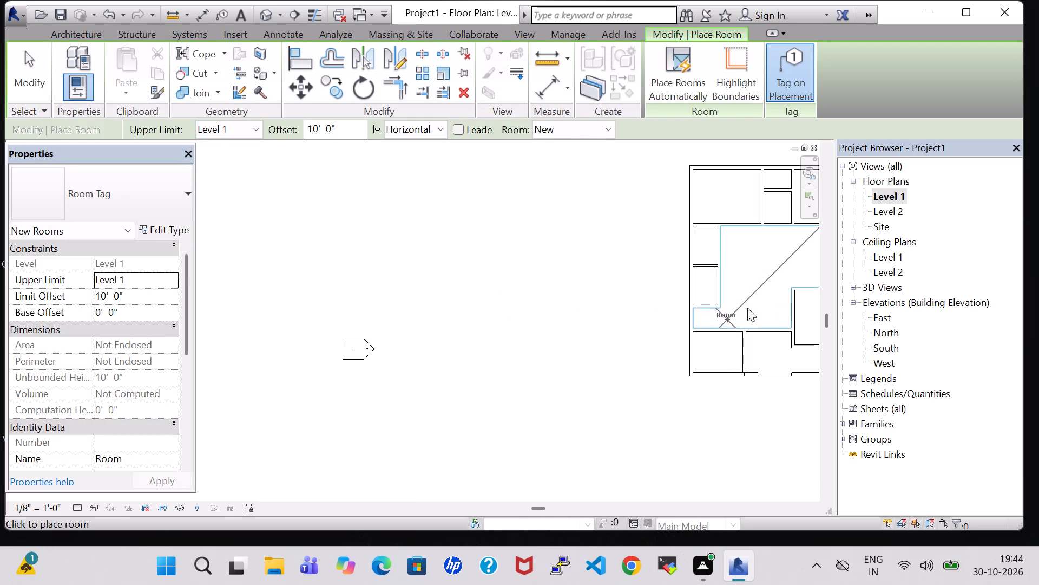
middle_click(763, 290)
middle_click_drag(763, 290, 503, 304)
scroll(419, 256, "up", 9)
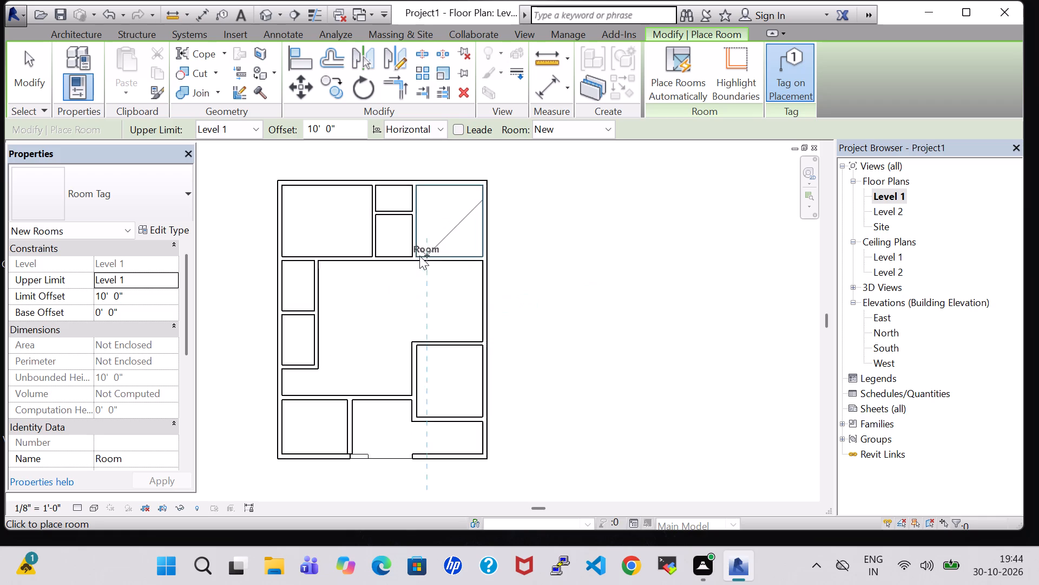
middle_click_drag(541, 257, 596, 254)
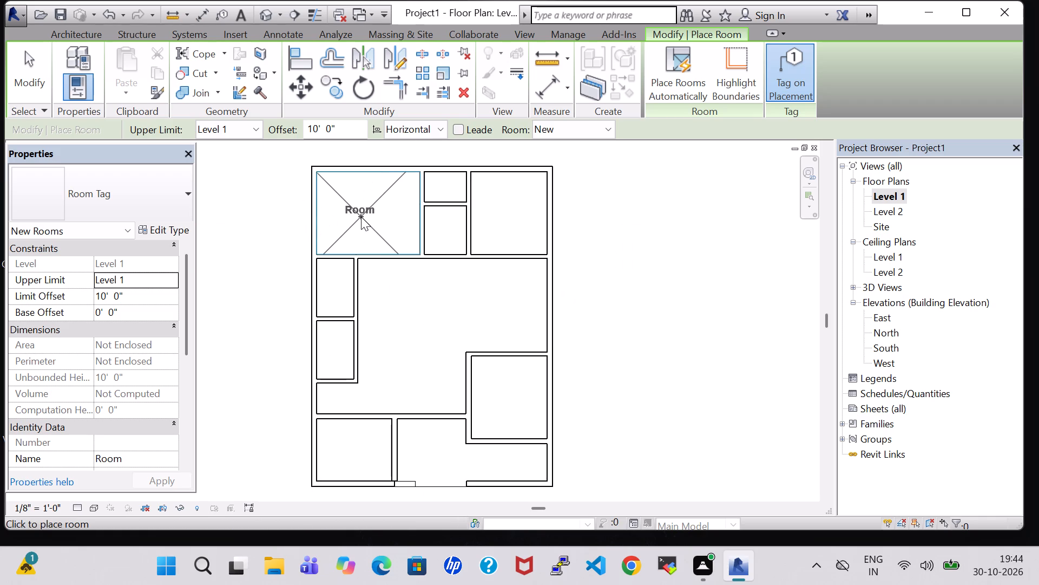
left_click(370, 215)
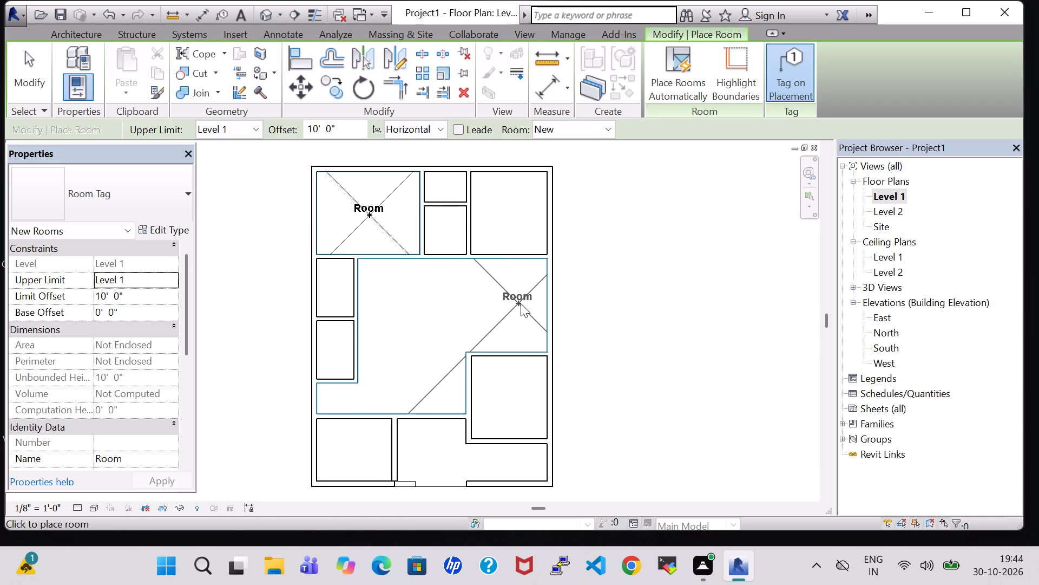
left_click(445, 193)
left_click(449, 238)
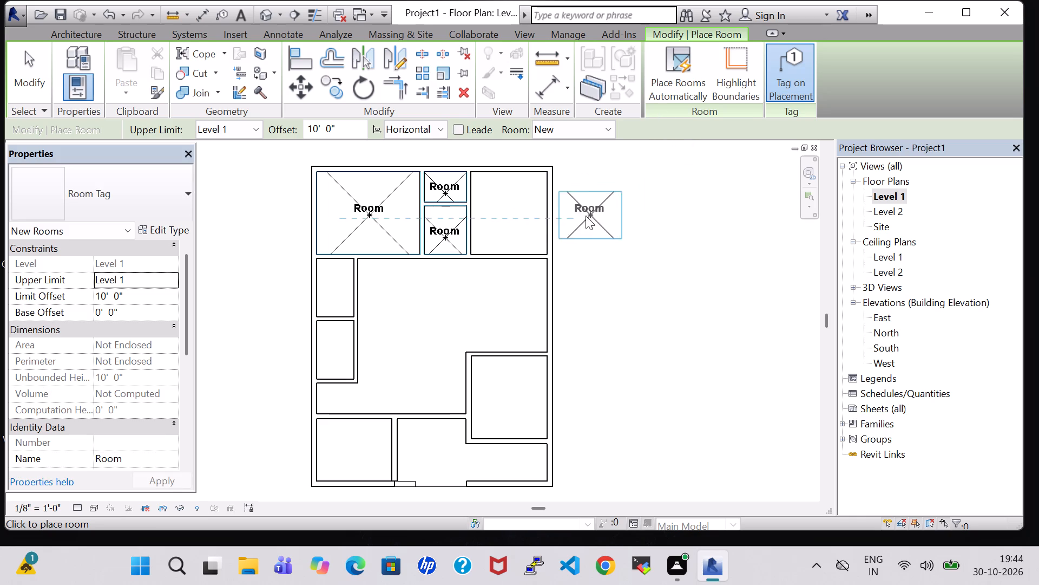
left_click(509, 220)
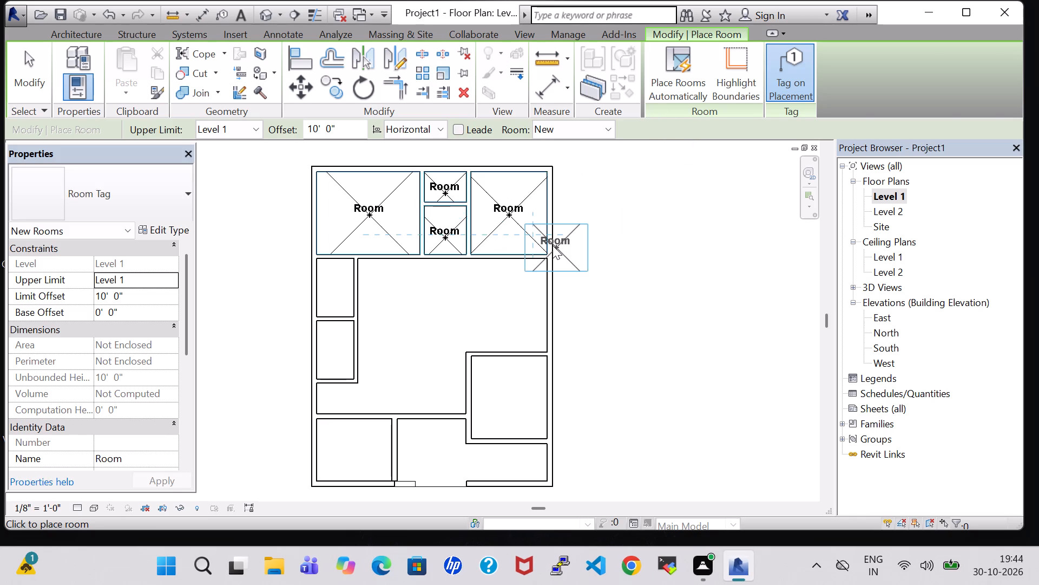
key("Escape")
key("Escape")
Place tagged rooms in the two small rooms along the west wall.
left_click(535, 51)
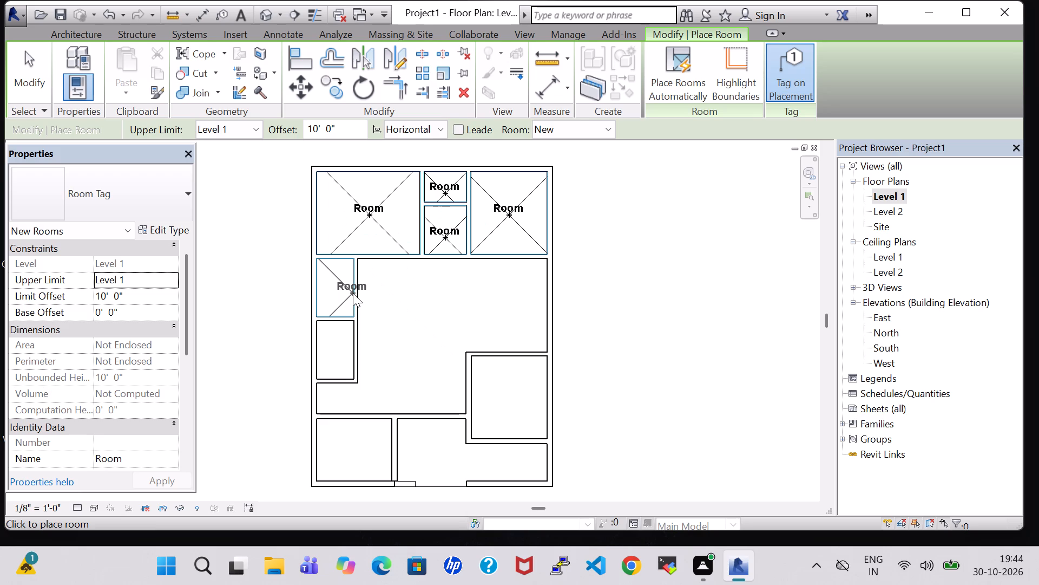
scroll(353, 293, "up", 4)
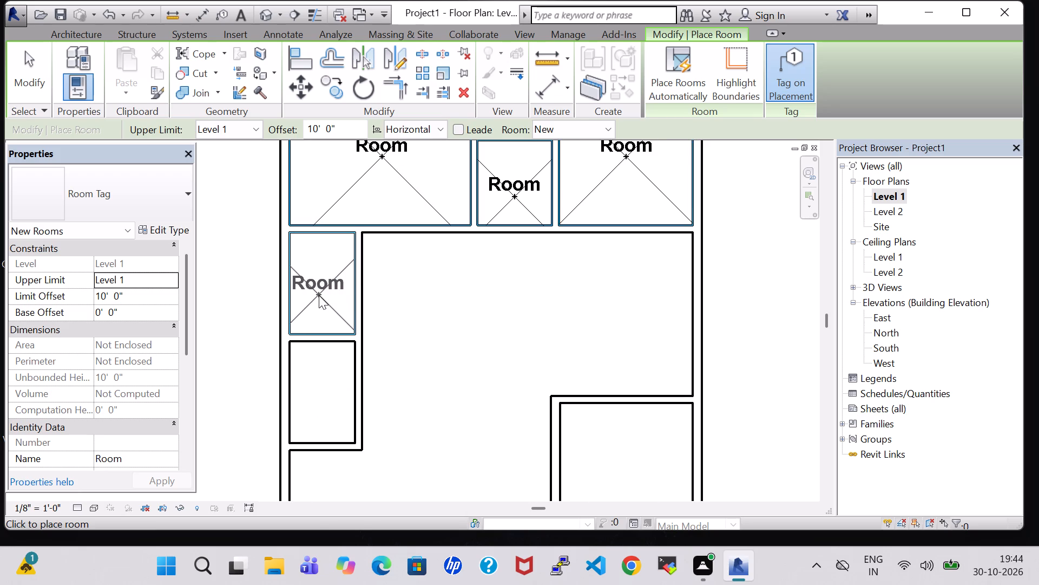
left_click(319, 295)
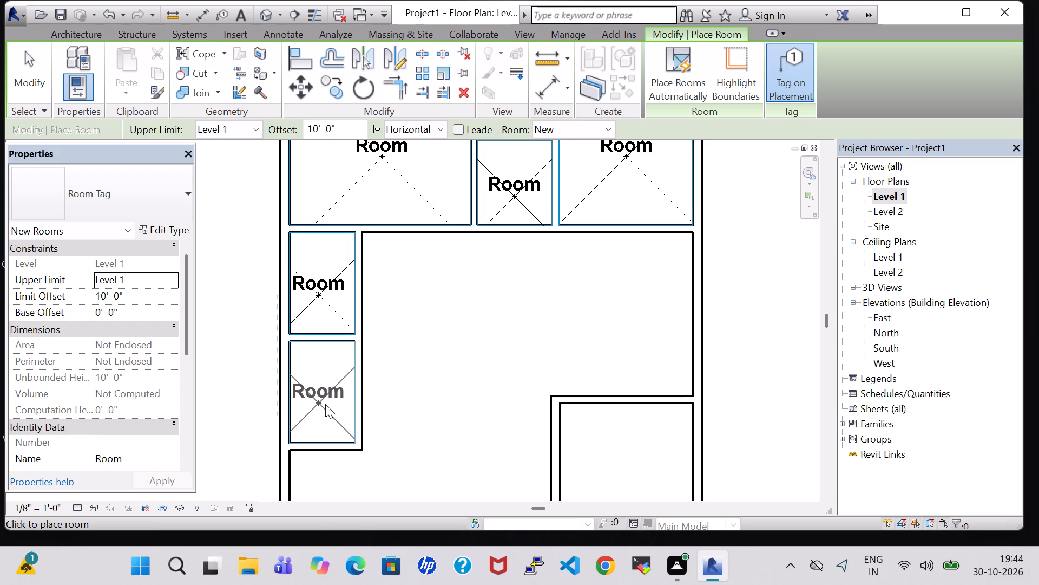
left_click(325, 404)
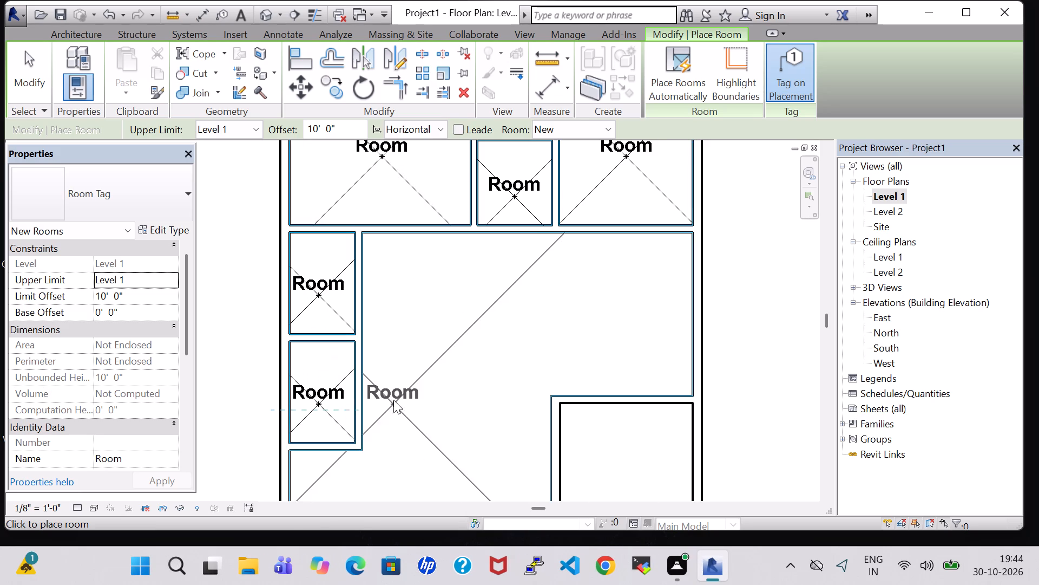
Place one tagged room in the southwest front room and three in the open front area: east end, north part and entrance opening.
scroll(424, 404, "down", 3)
middle_click(424, 404)
middle_click_drag(424, 404, 428, 333)
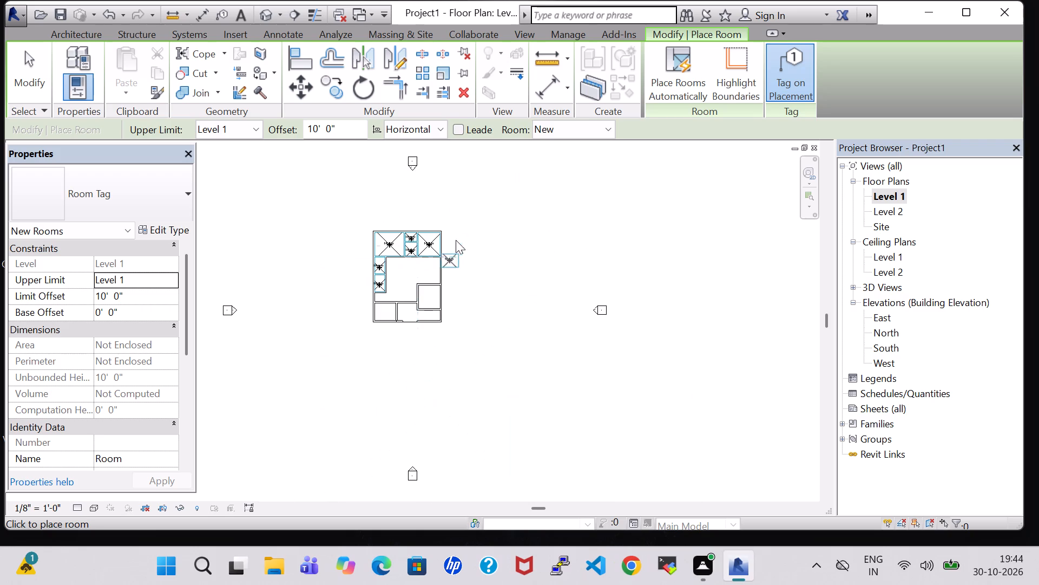
scroll(360, 316, "up", 10)
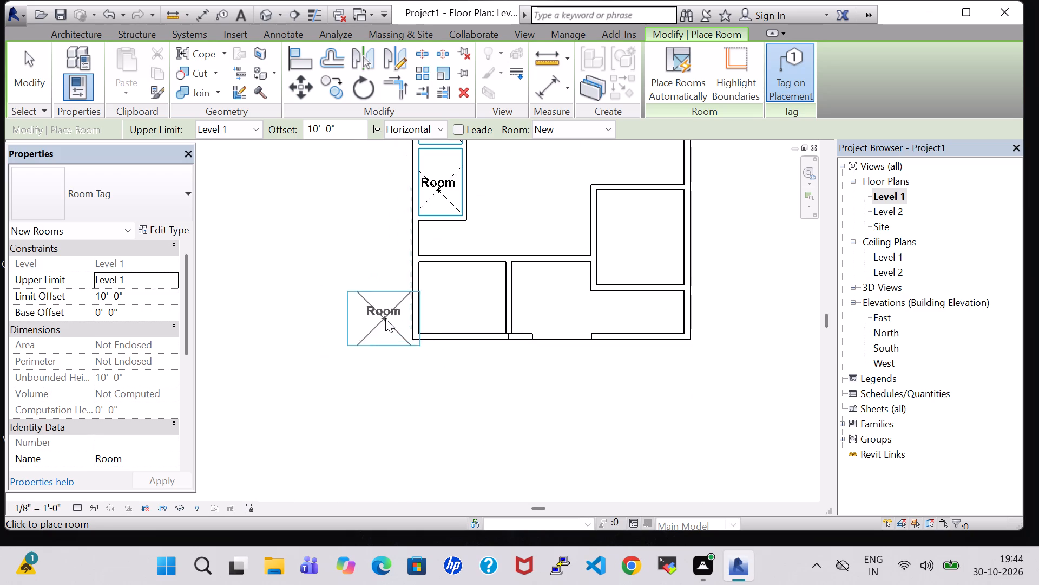
left_click(459, 302)
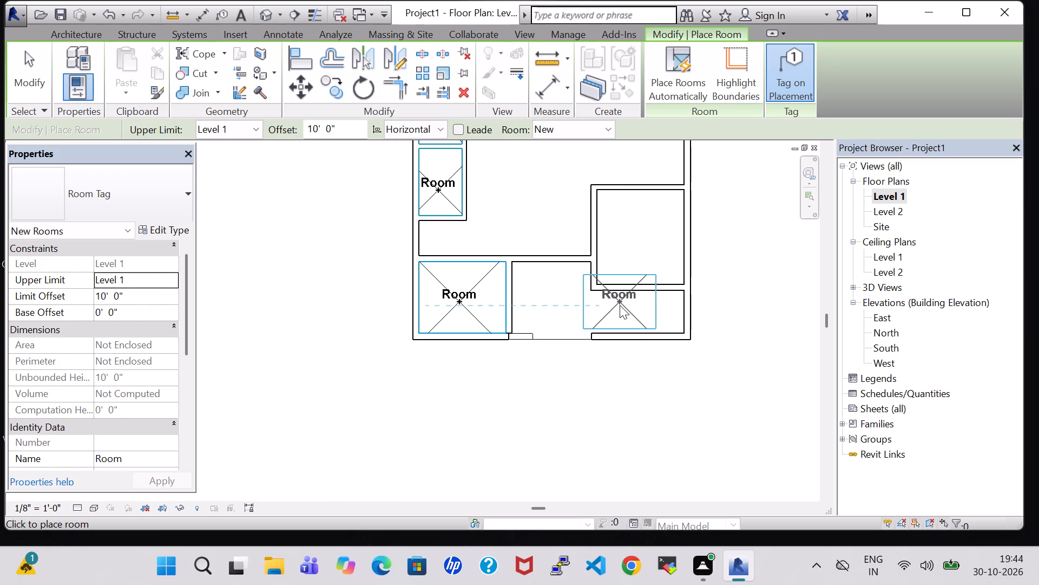
left_click(647, 318)
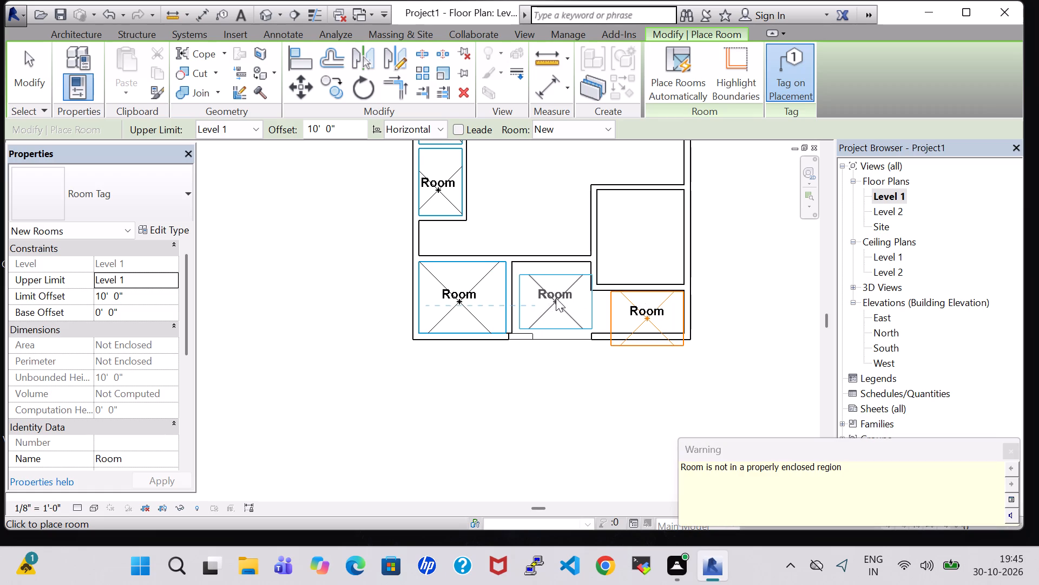
scroll(553, 288, "up", 4)
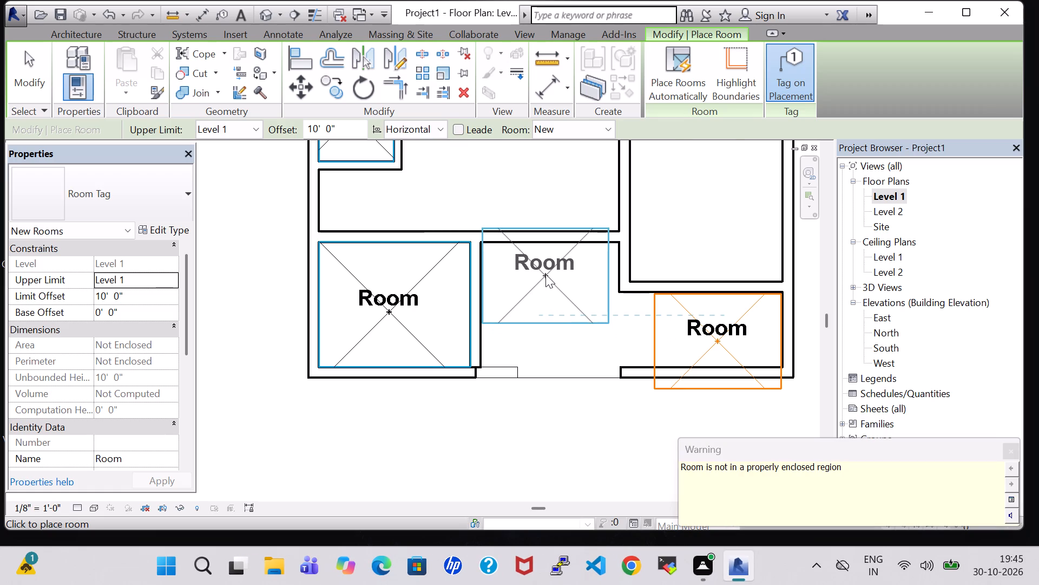
left_click(545, 274)
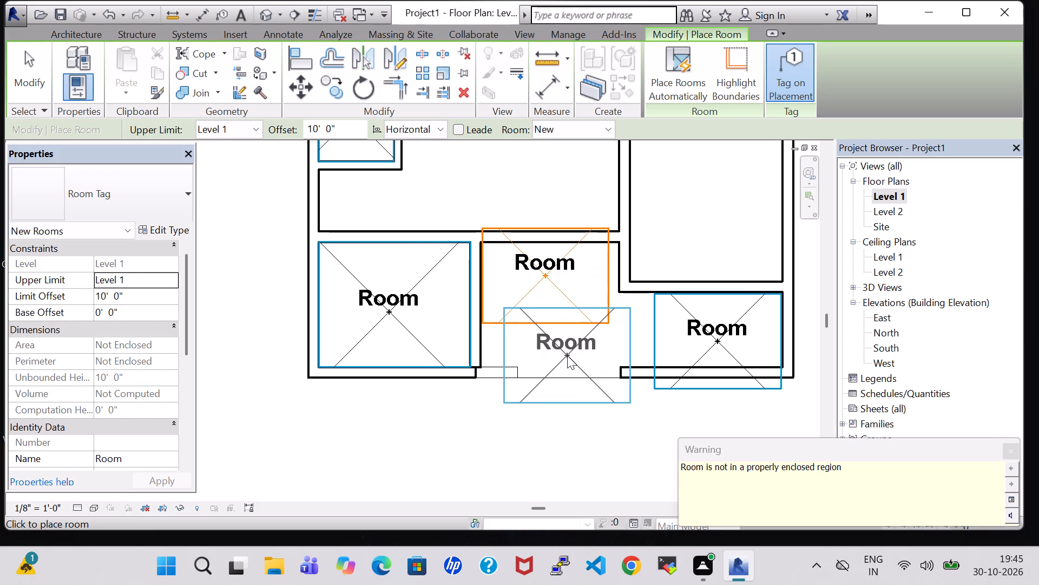
left_click(567, 355)
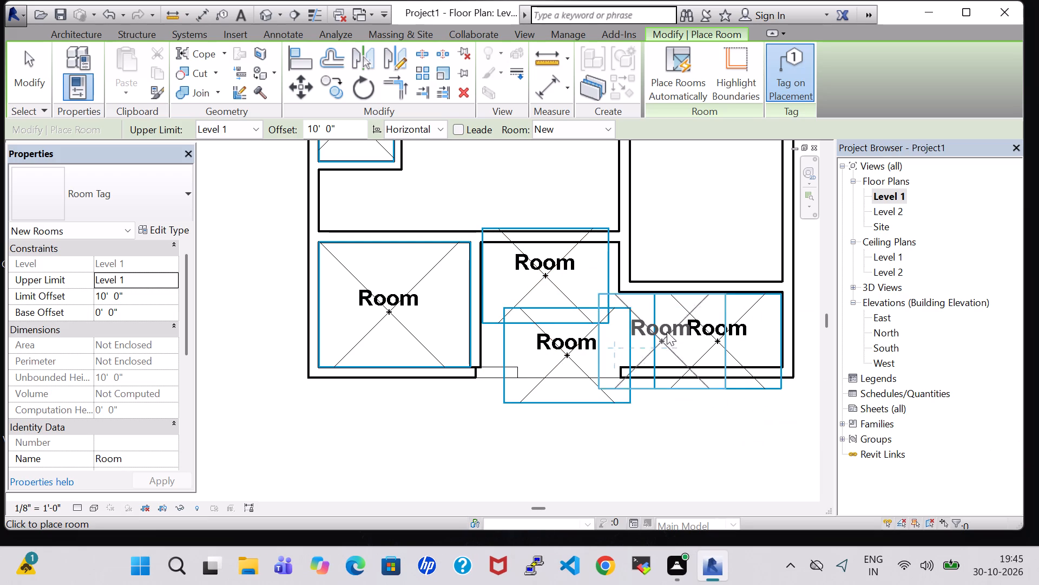
key("Escape")
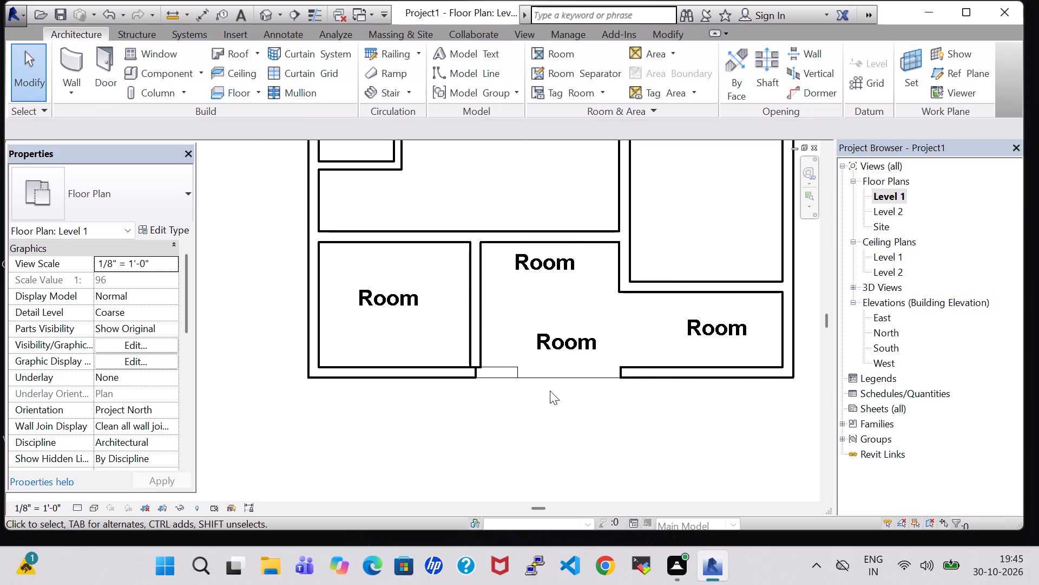
Place a tagged room in the enclosed east room and two in the large central hall, one east and one near the middle.
left_click(548, 48)
middle_click_drag(696, 217, 535, 334)
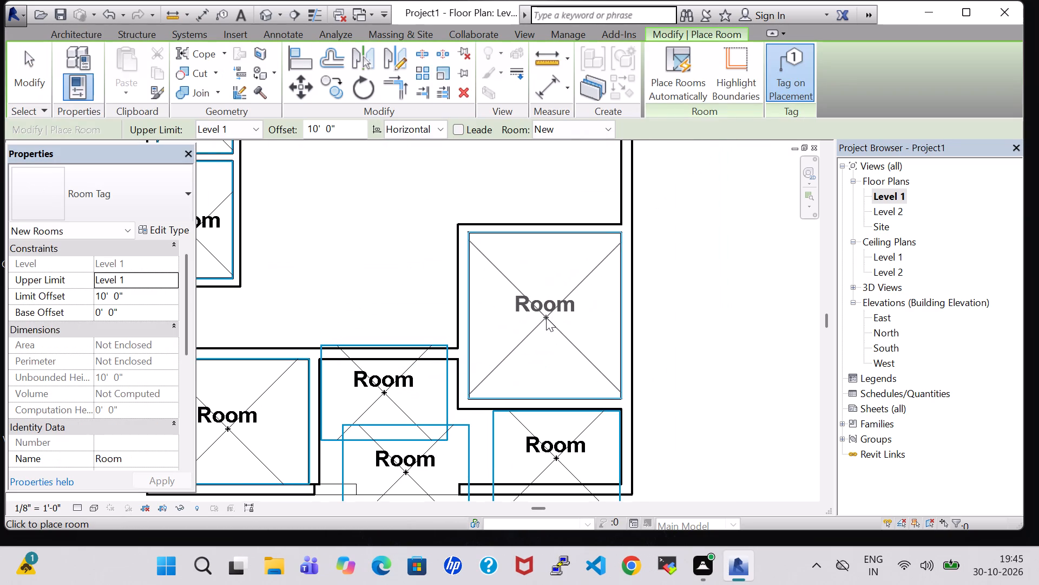
left_click(546, 317)
scroll(386, 243, "down", 5)
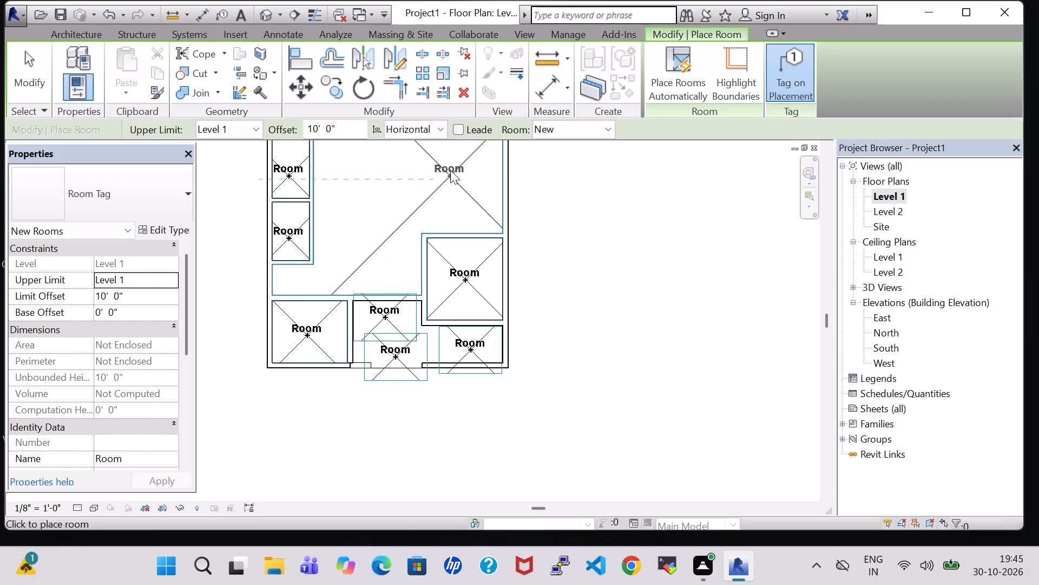
middle_click_drag(471, 188, 476, 219)
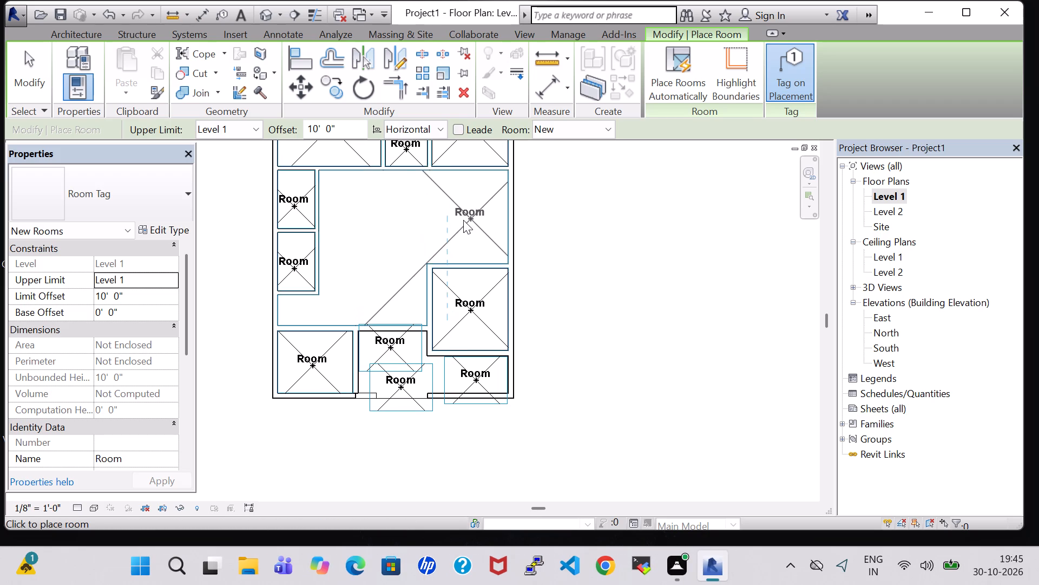
left_click(468, 221)
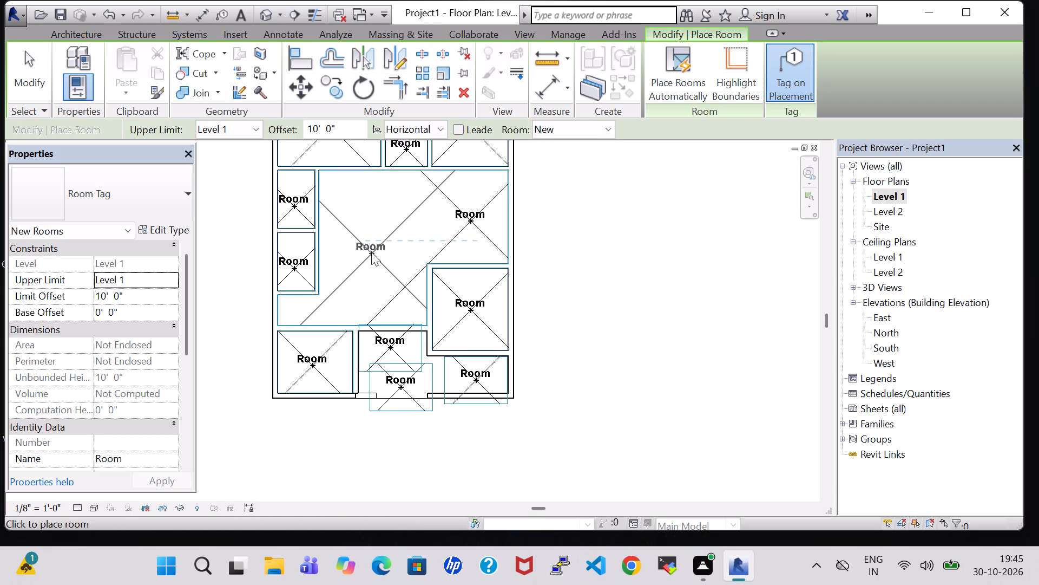
left_click(371, 252)
left_click(874, 516)
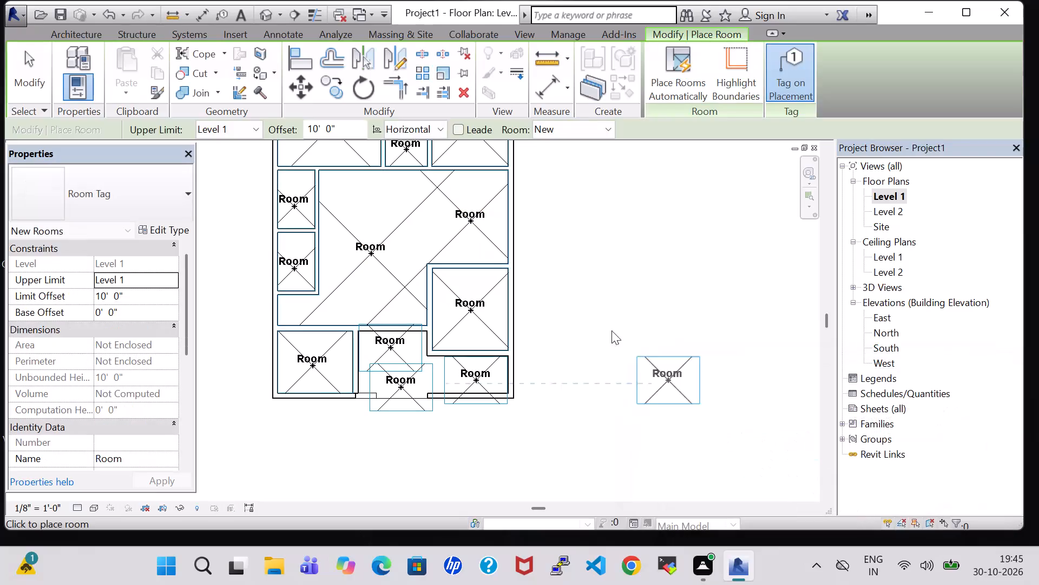
middle_click_drag(612, 300, 642, 385)
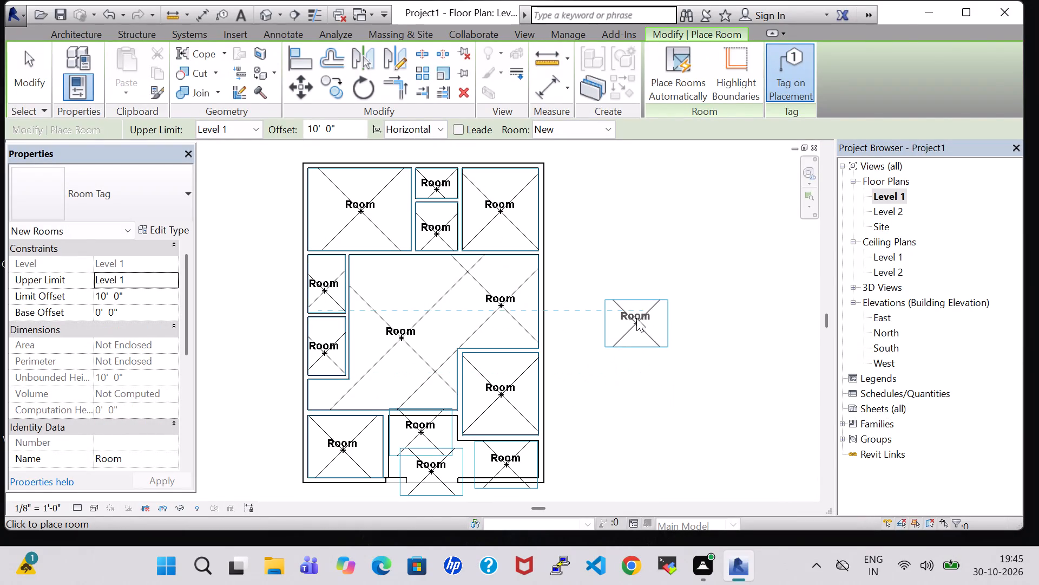
key("Escape")
key("Escape")
key("Escape")
middle_click_drag(574, 304, 655, 301)
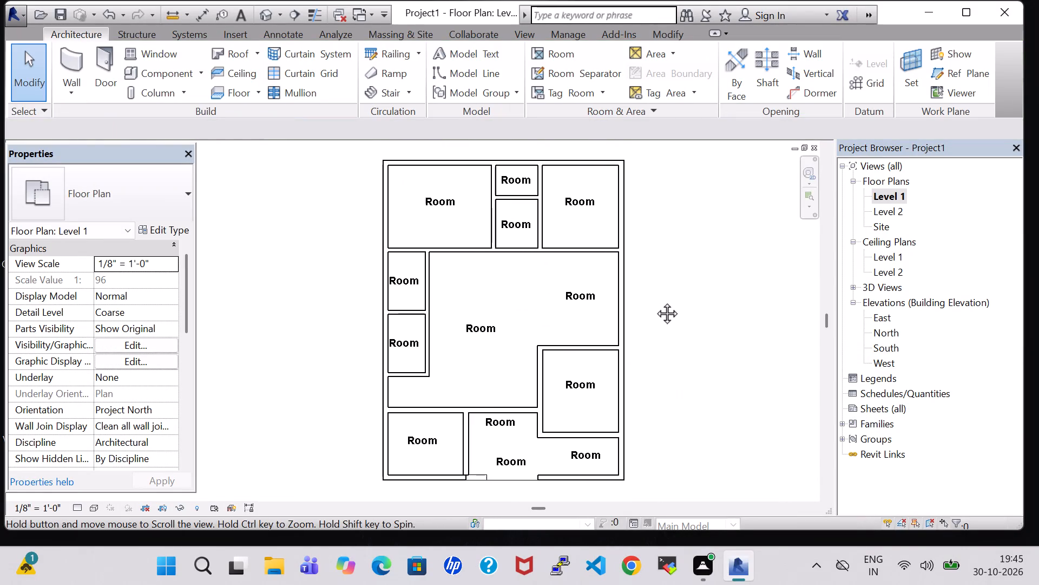
Rename the southwest front room to OFFICE in its room tag.
middle_click_drag(655, 301, 656, 301)
double_click(438, 439)
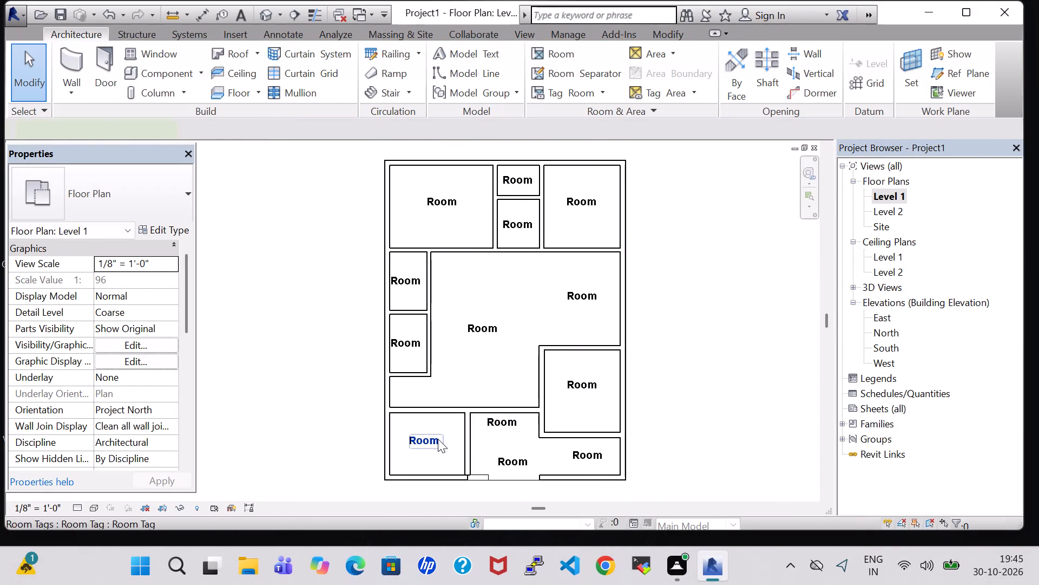
key("BackSpace")
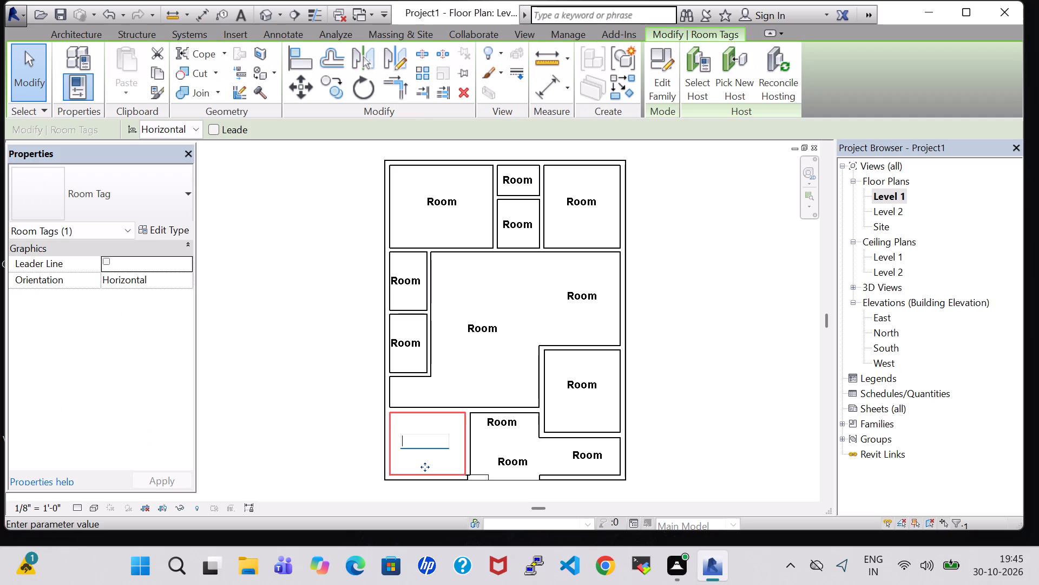
key("o")
type("FFICE")
key("Return")
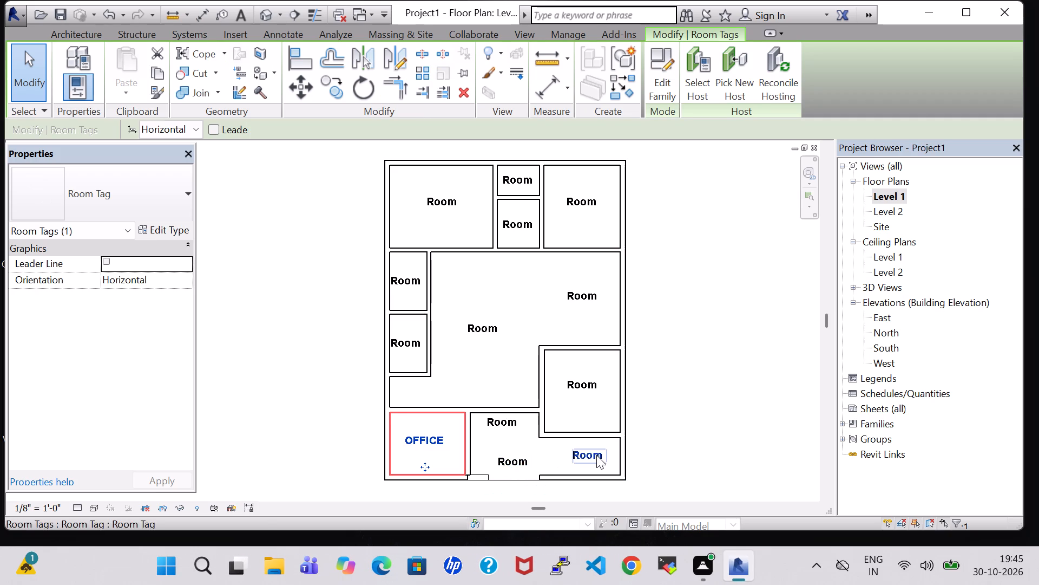
Rename the room at the east end of the front area to STAIRCASE and nudge its tag slightly west.
triple_click(596, 455)
key("BackSpace")
key("BackSpace")
key("BackSpace")
key("BackSpace")
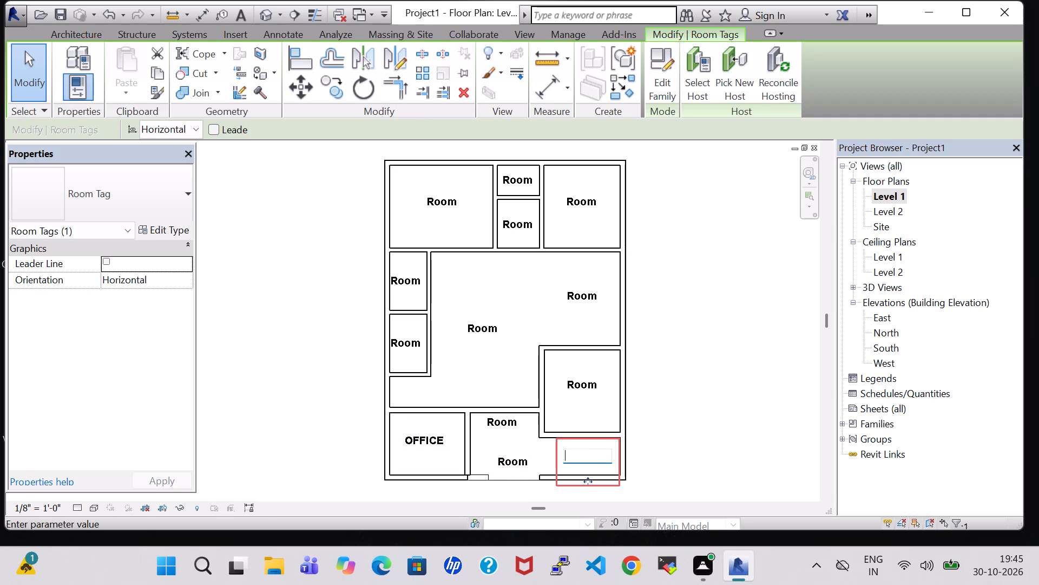
type("SRAI")
type("RCASE")
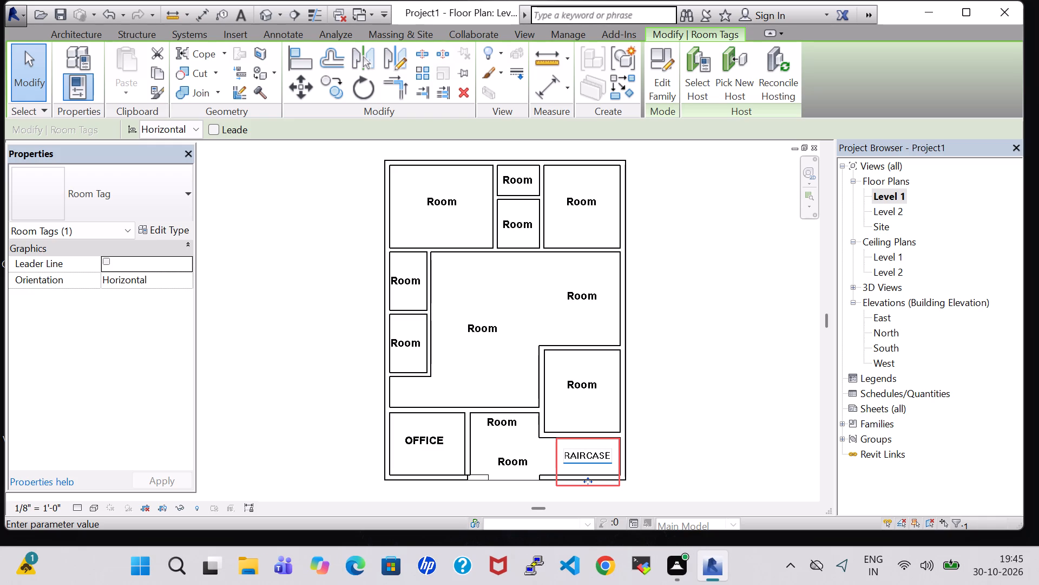
key("Return")
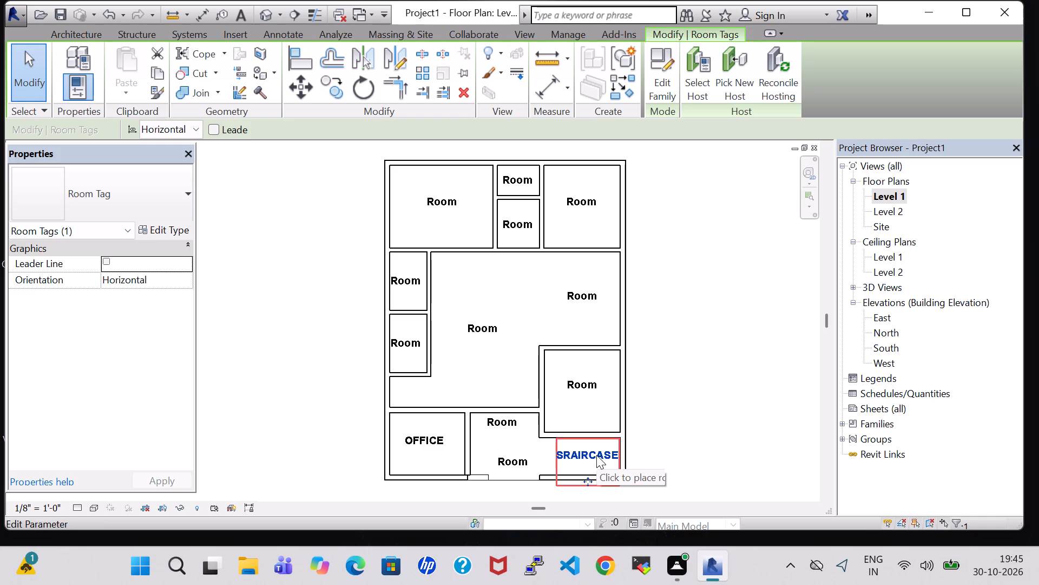
key("Left")
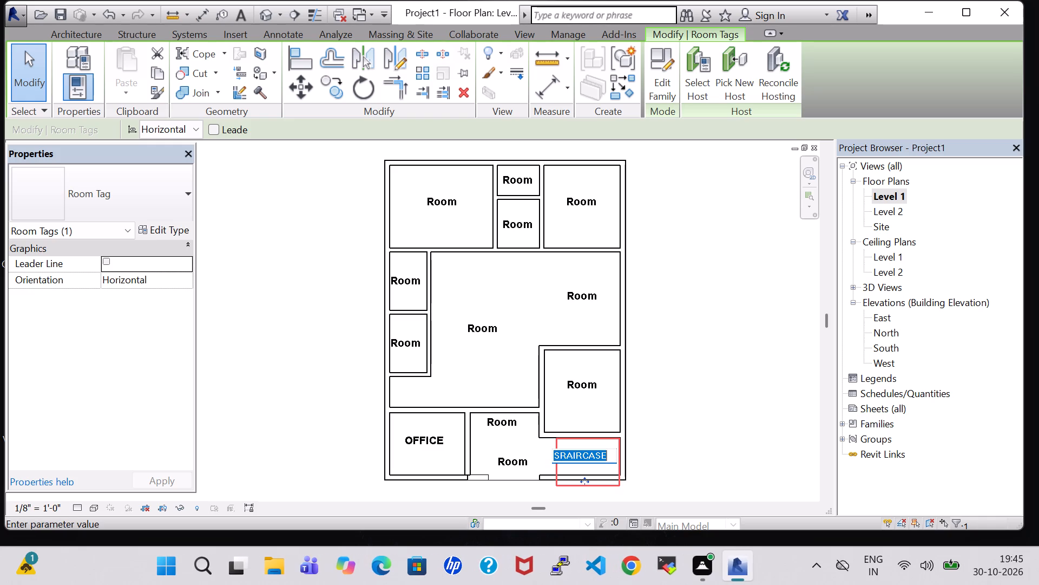
left_click(569, 459)
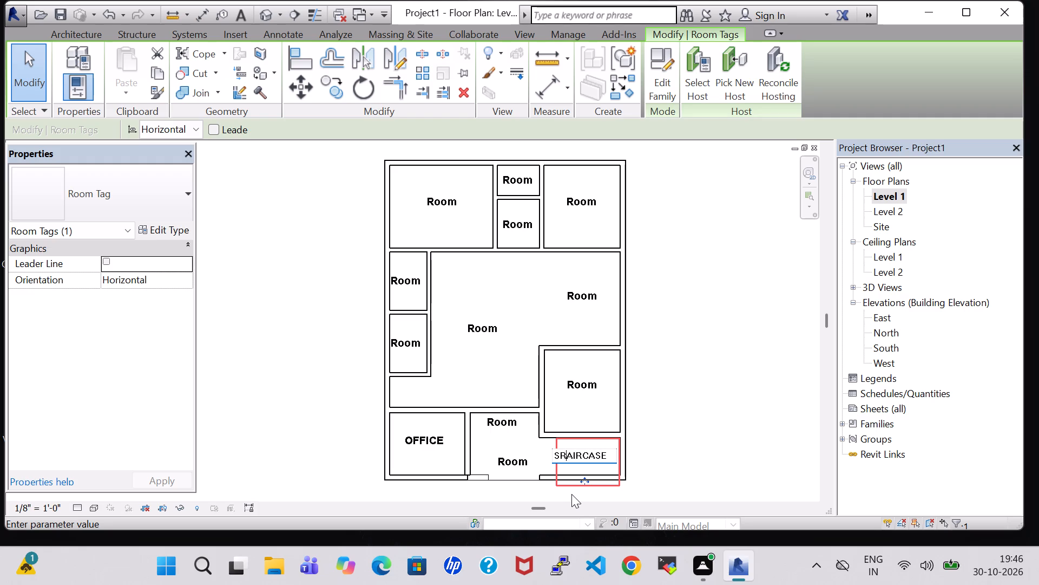
key("BackSpace")
key("t")
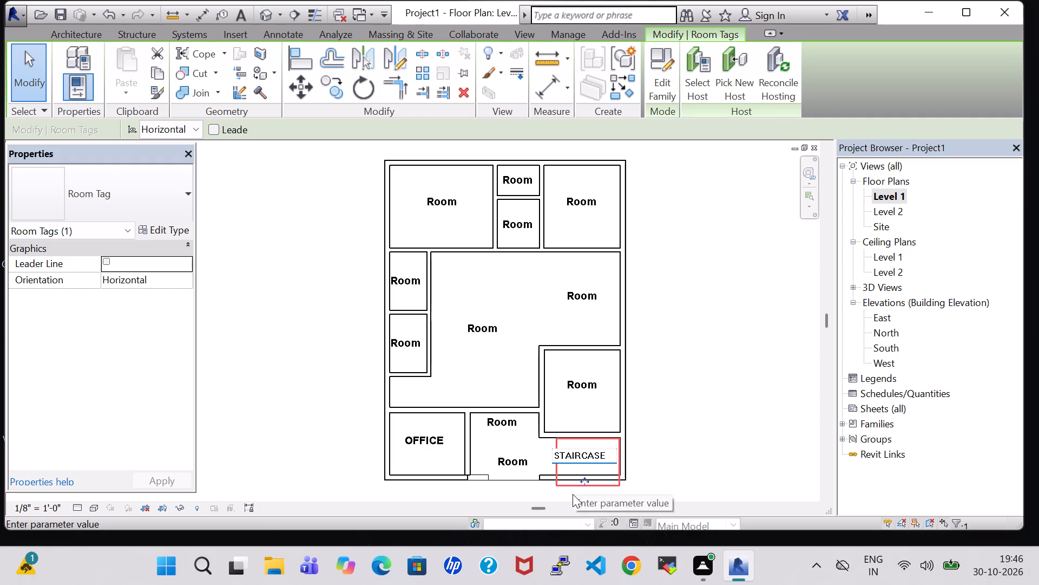
key("Return")
left_click(761, 387)
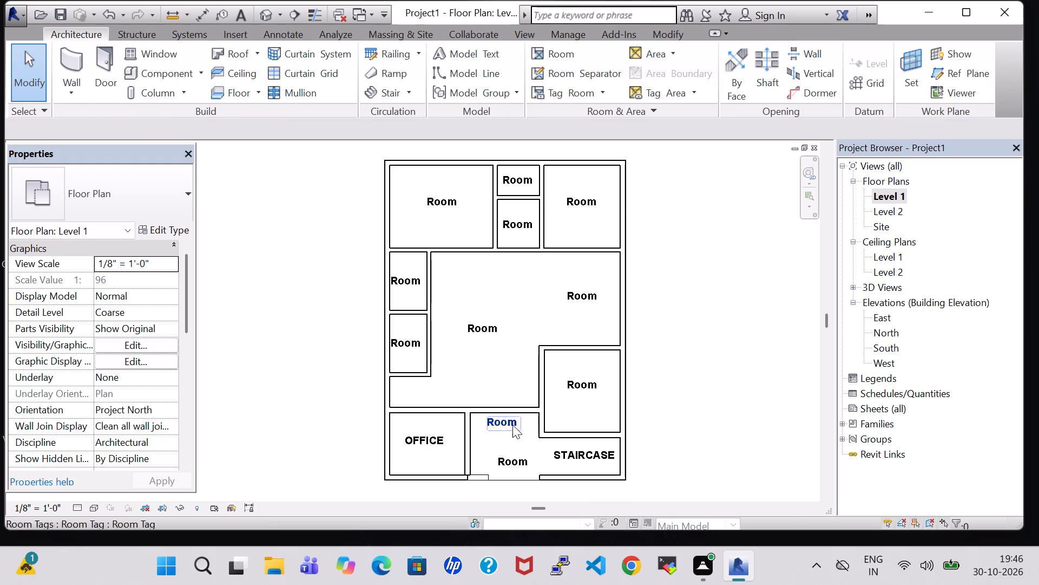
Rename the room at the front entrance opening to PARKING and nudge its tag slightly north and west.
double_click(512, 463)
key("BackSpace")
type("PARKING")
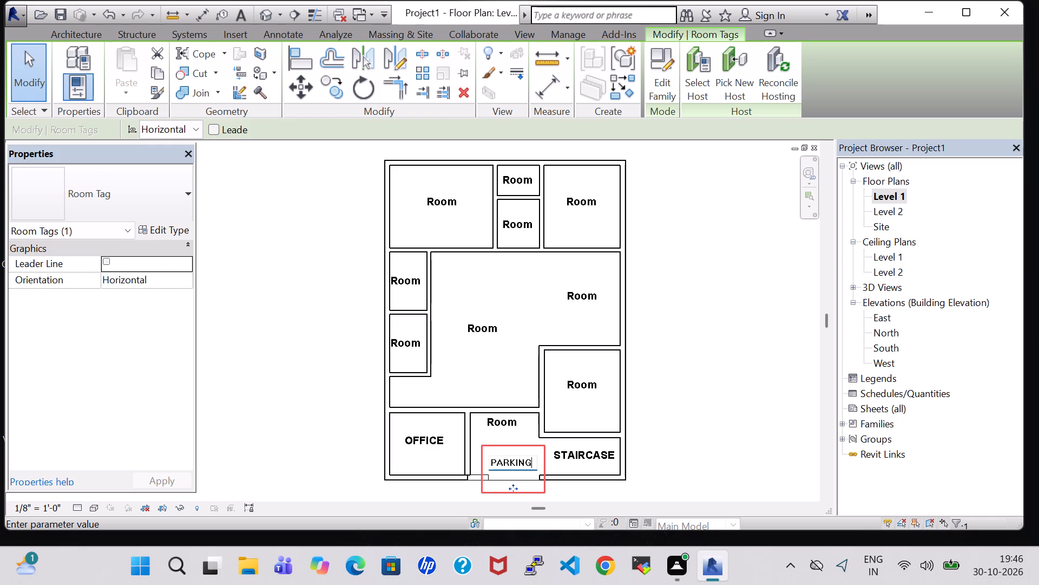
key("Return")
key("Up")
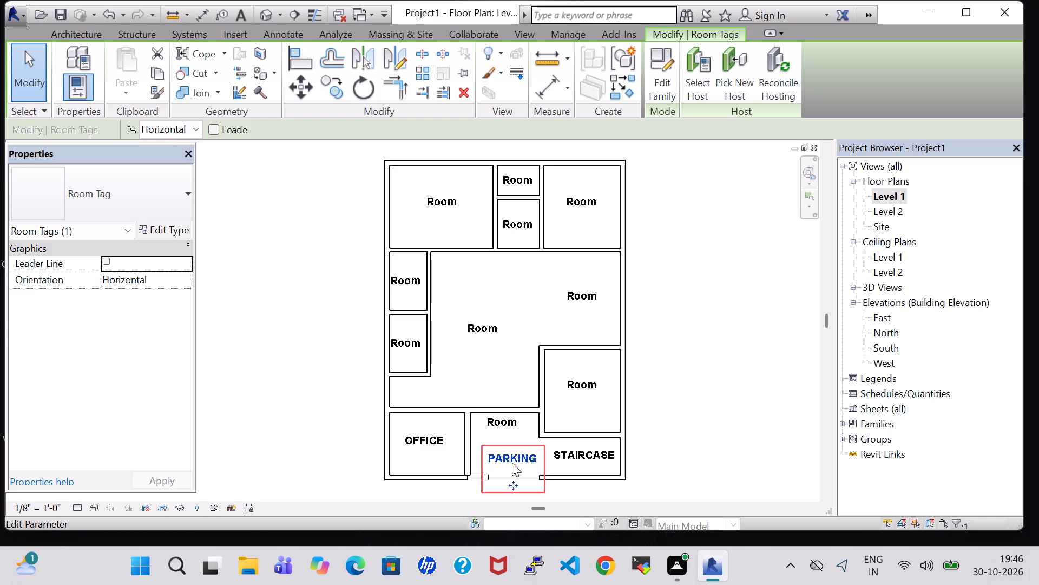
key("Up")
key("Up")
key("Left")
key("Left")
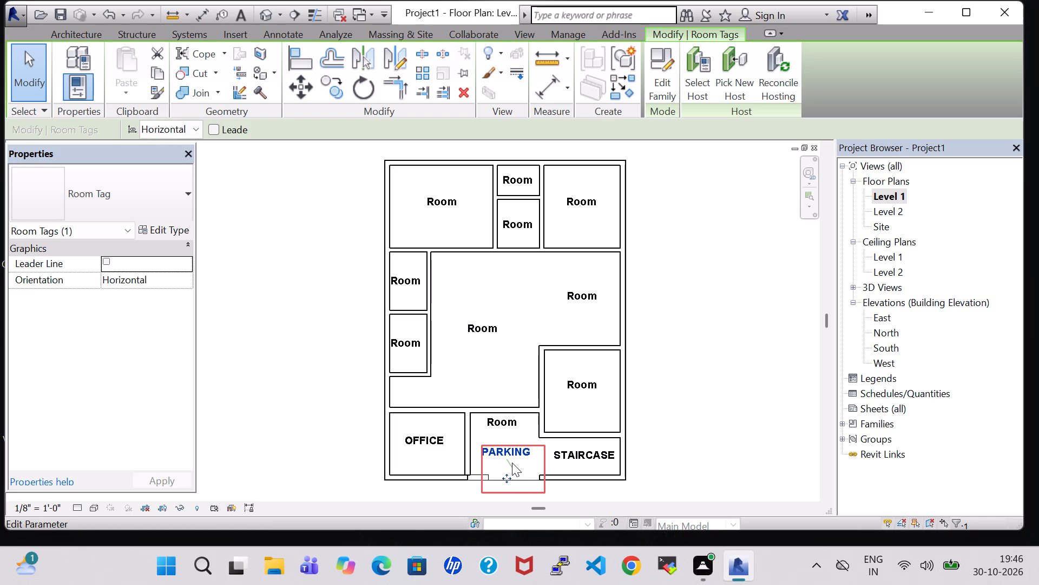
left_click(719, 363)
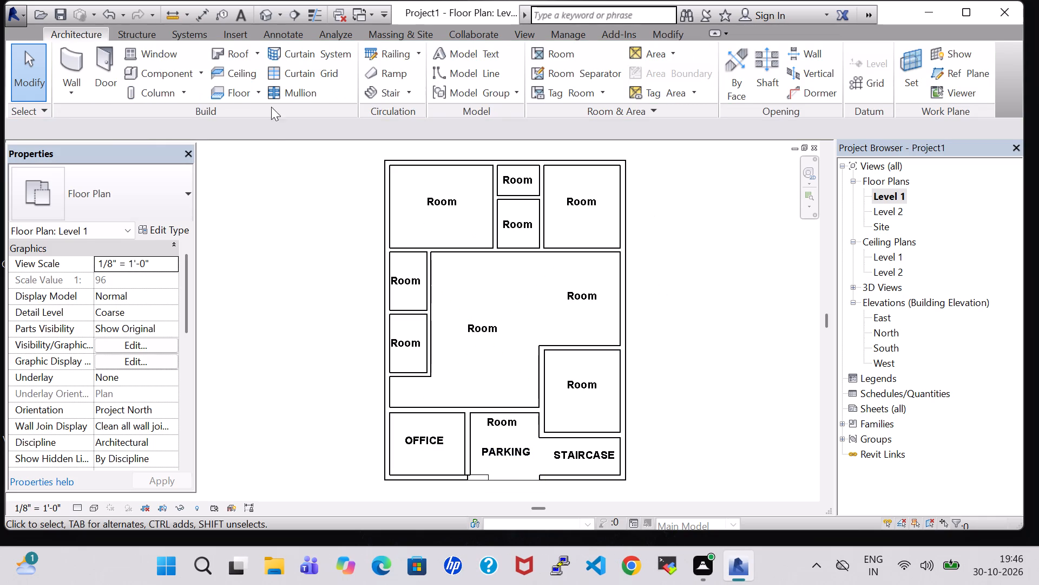
Draw a horizontal room separation line about 9'-1" long above PARKING, from the partition corner to the office's east wall.
left_click(546, 68)
scroll(529, 476, "up", 2)
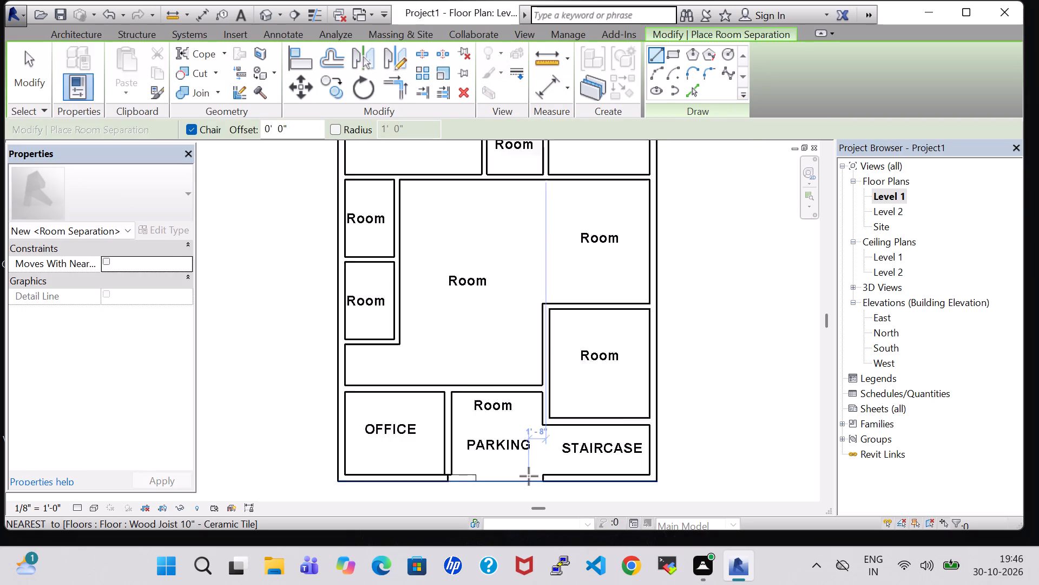
scroll(529, 476, "up", 9)
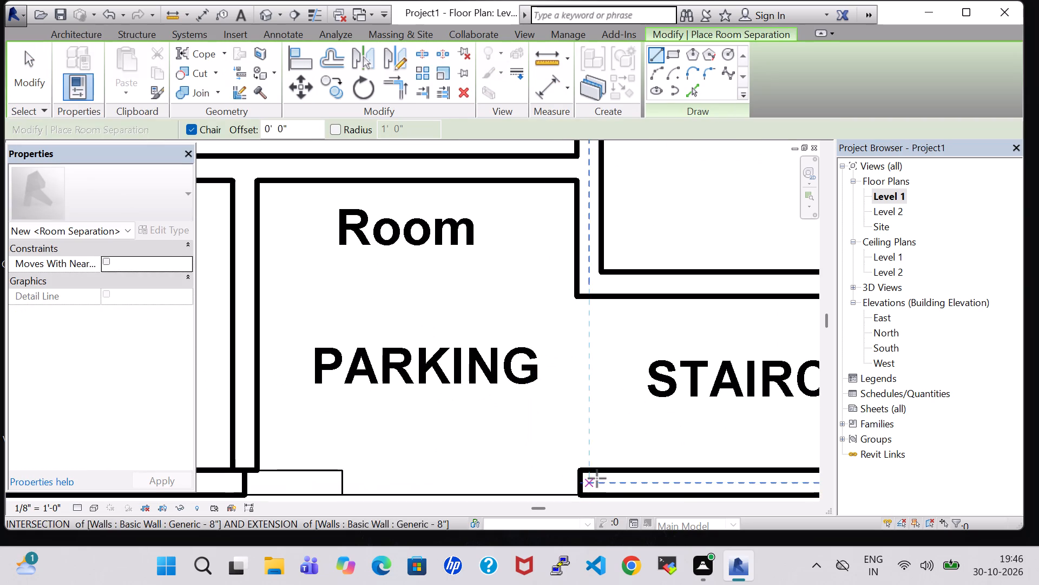
left_click(577, 297)
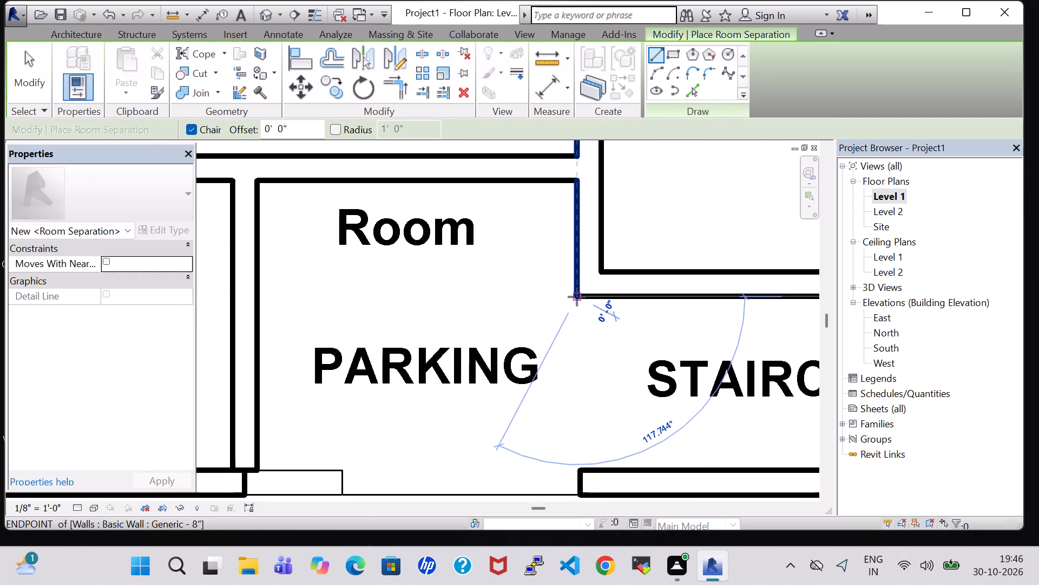
double_click(255, 302)
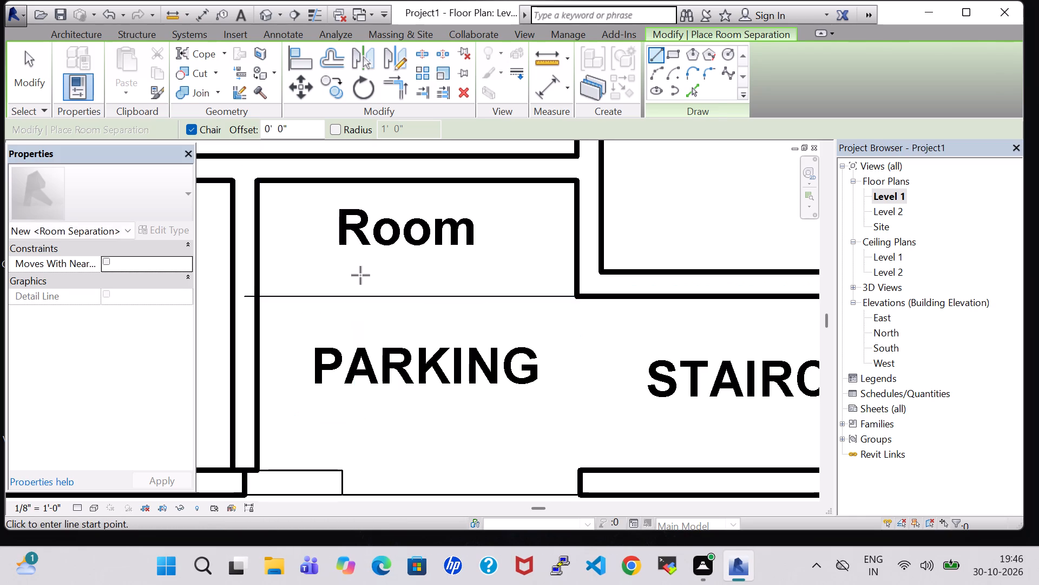
key("Escape")
Rename the room north of the separation line to ENTRANCE and nudge its tag slightly east and south.
double_click(412, 243)
key("BackSpace")
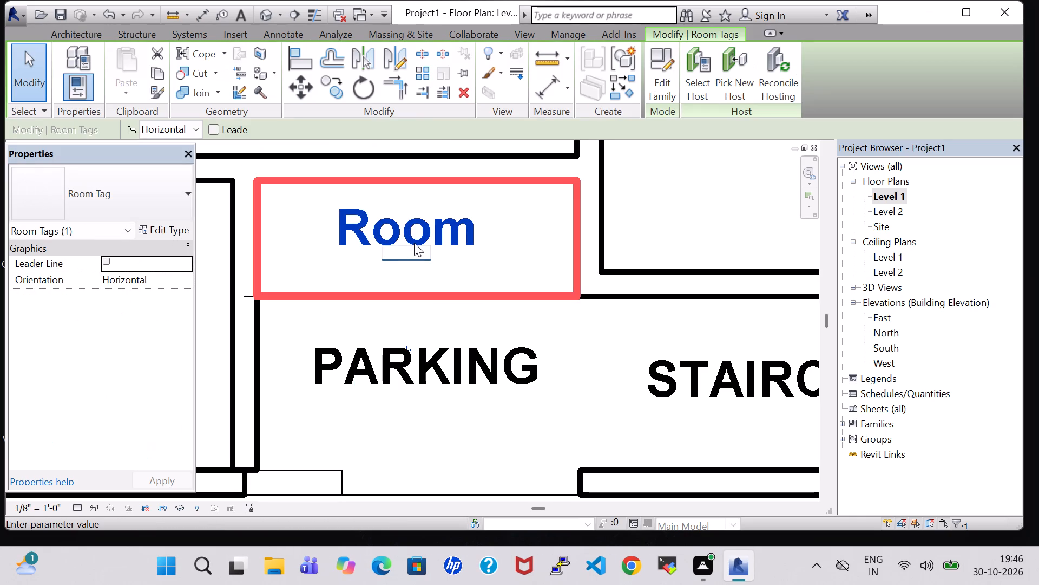
type("ENT")
type("RANCE")
key("Return")
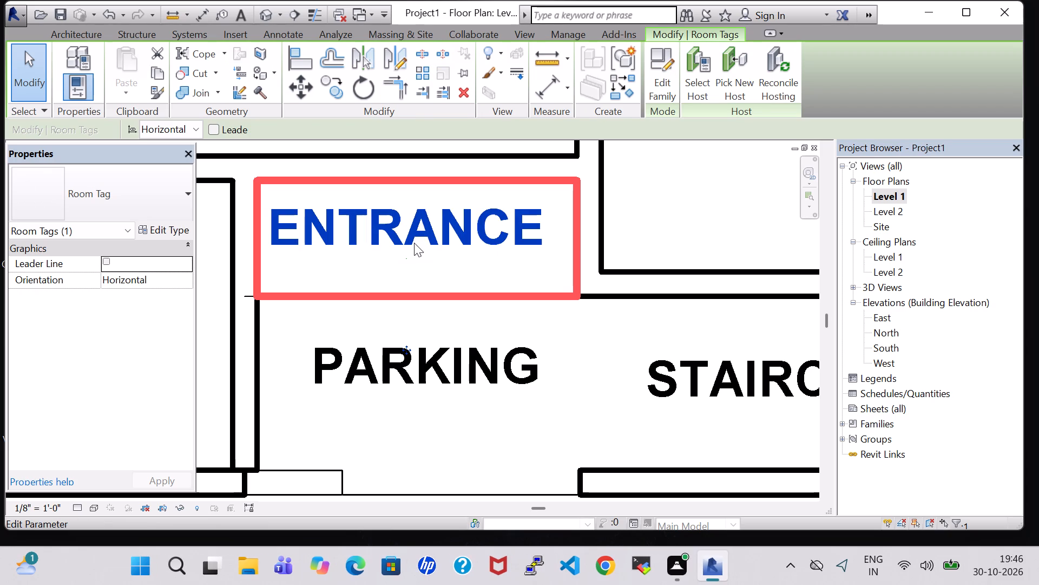
key("Right")
key("Down")
key("Right")
key("Right")
key("Down")
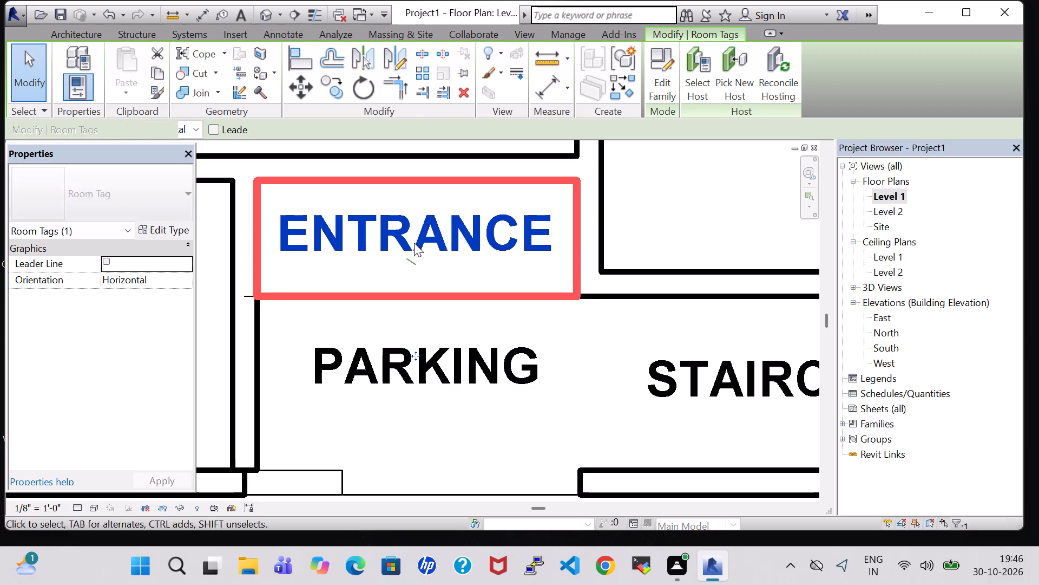
left_click(461, 433)
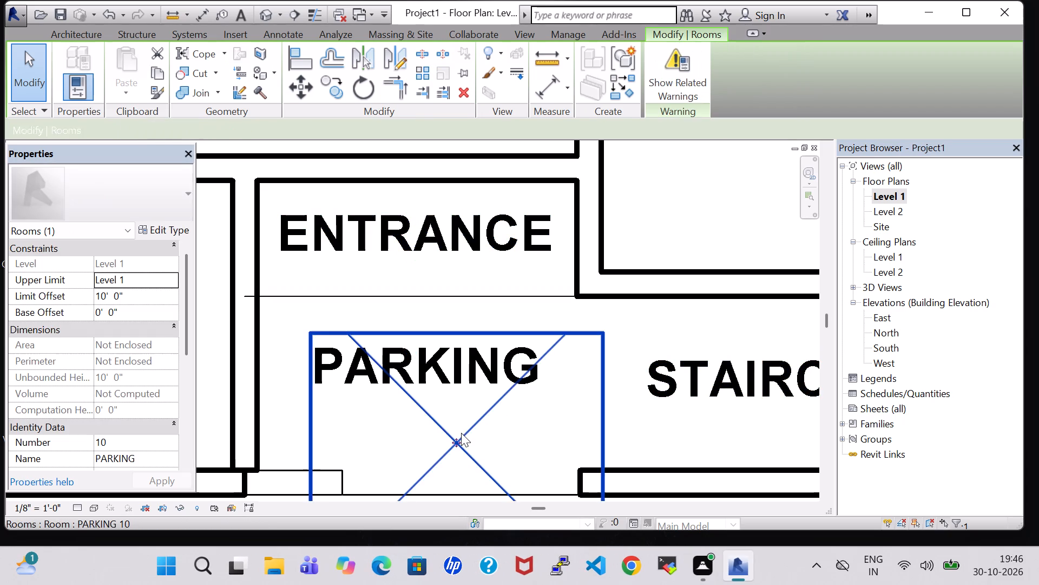
scroll(461, 432, "down", 7)
left_click(716, 421)
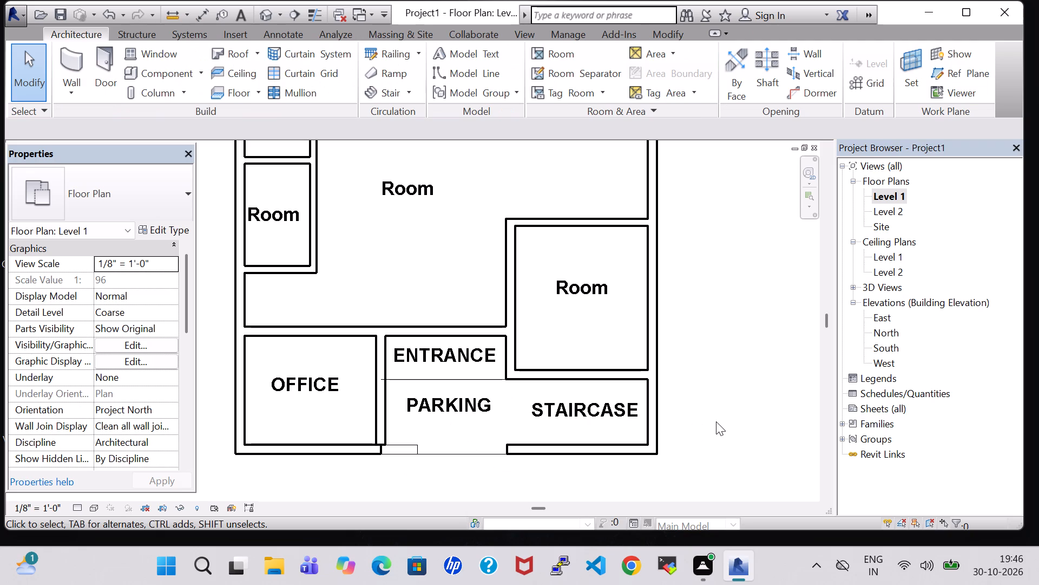
Rename the enclosed east room north of the staircase to BED ROOM.
scroll(709, 419, "down", 1)
double_click(617, 309)
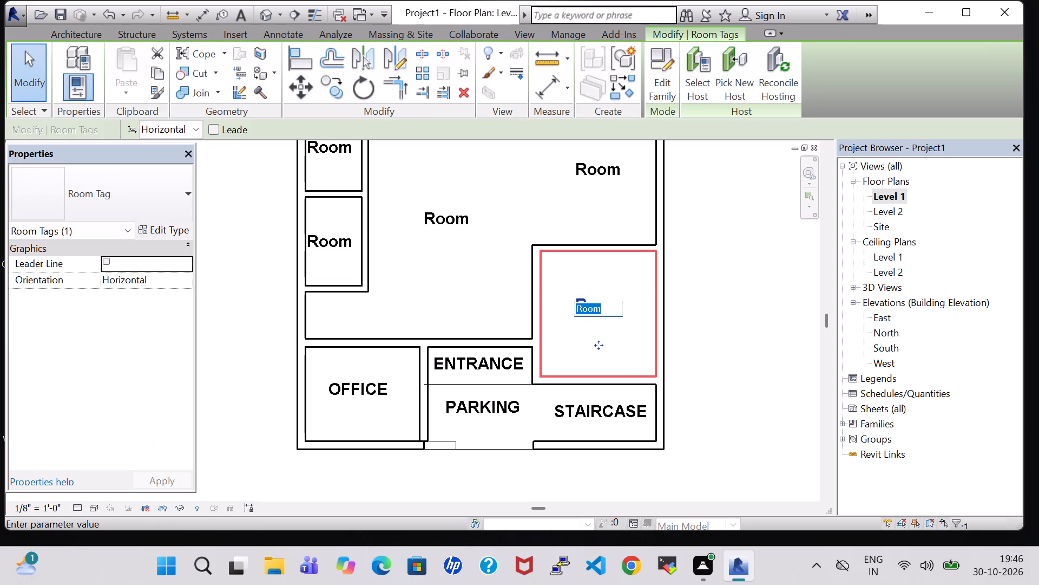
key("BackSpace")
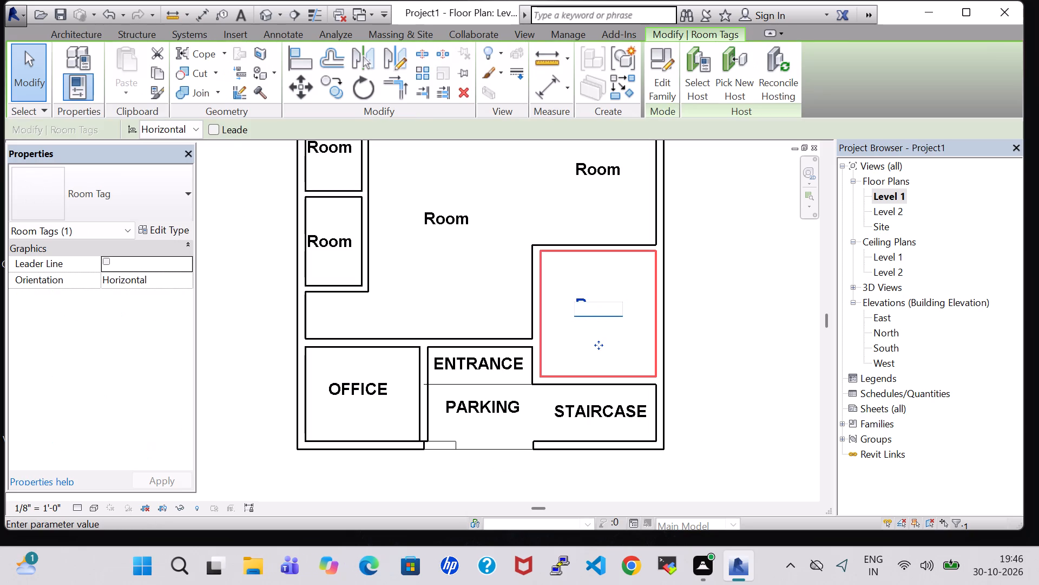
type("BE")
key("space")
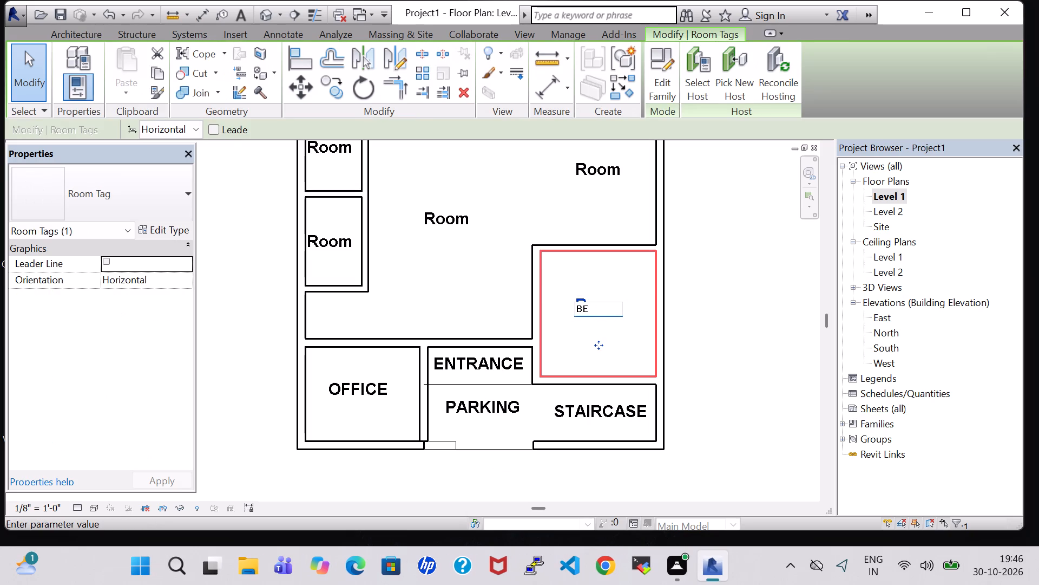
key("BackSpace")
type("D ROOM")
key("Return")
left_click(715, 334)
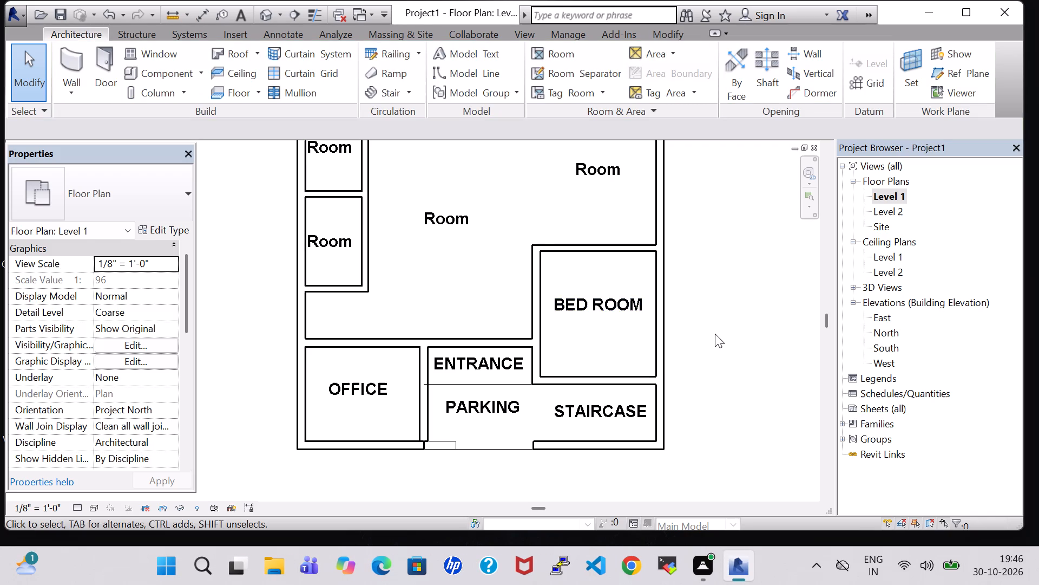
Rename the room tagged near the middle of the large central hall to DRAWING ROOM.
middle_click_drag(718, 343, 713, 397)
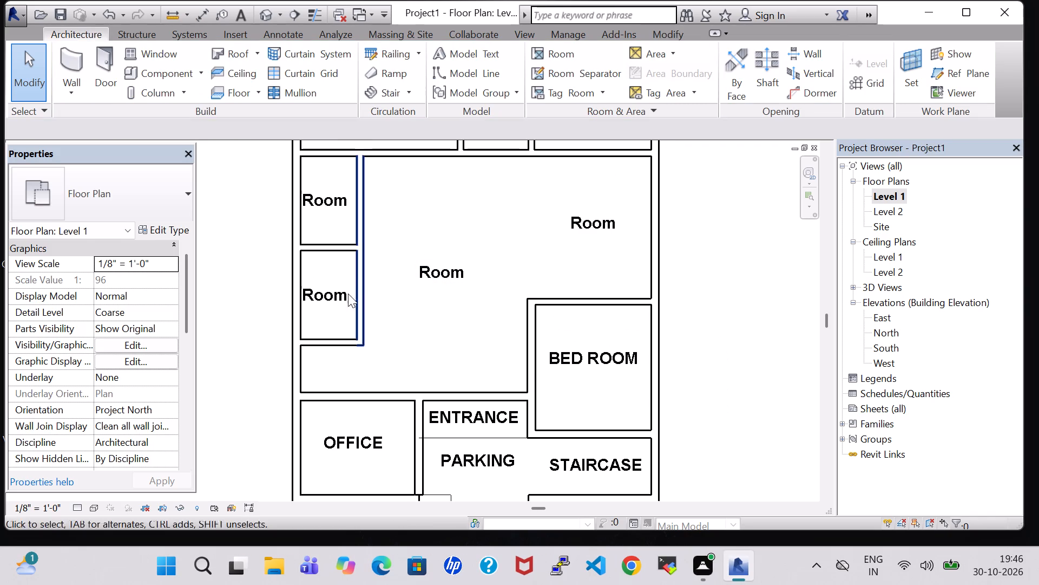
scroll(358, 297, "down", 3)
scroll(429, 295, "down", 2)
middle_click_drag(581, 282, 624, 369)
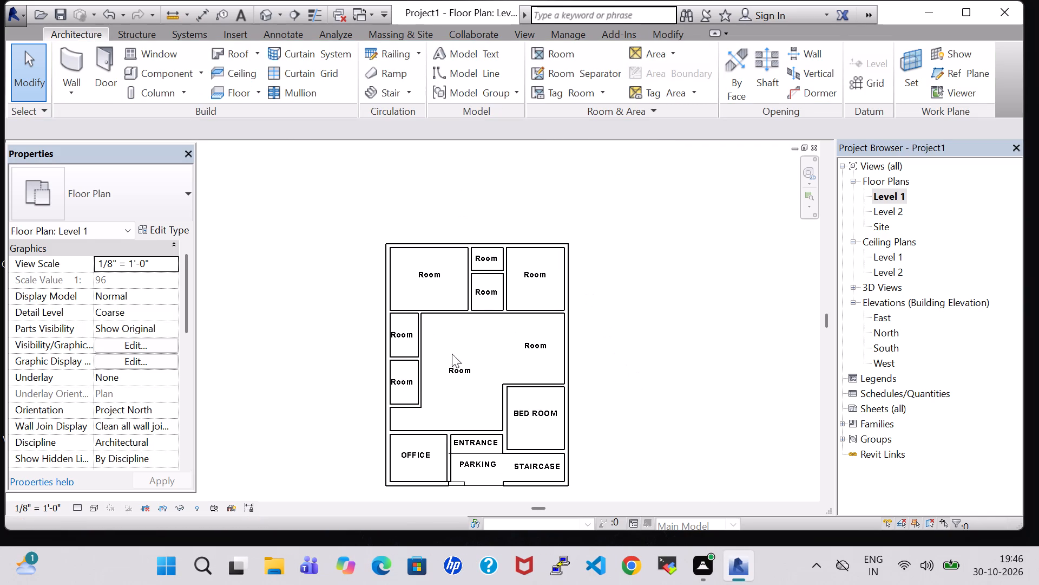
double_click(461, 377)
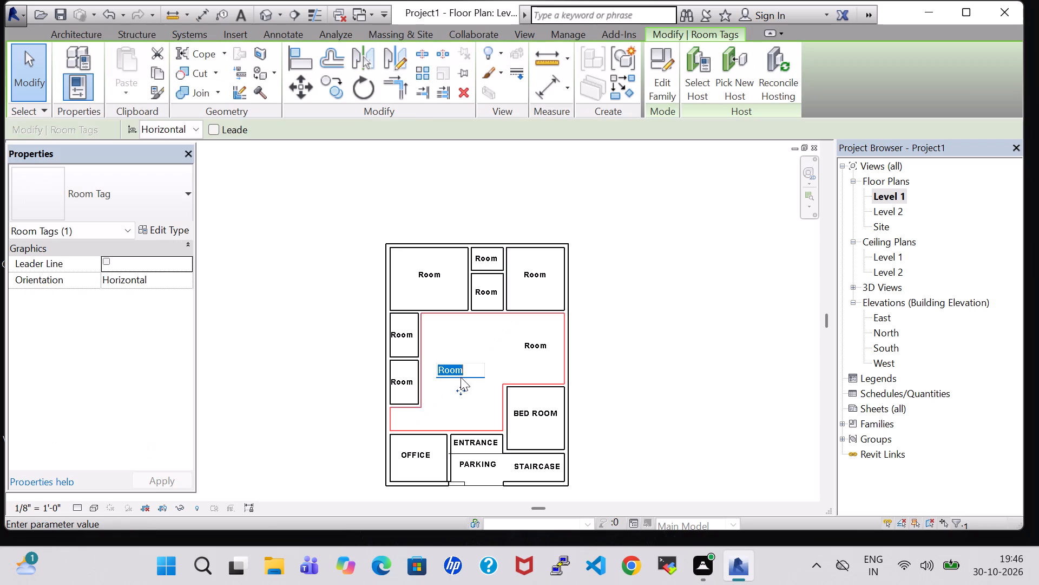
key("BackSpace")
type("DRAWING ROOM")
key("Return")
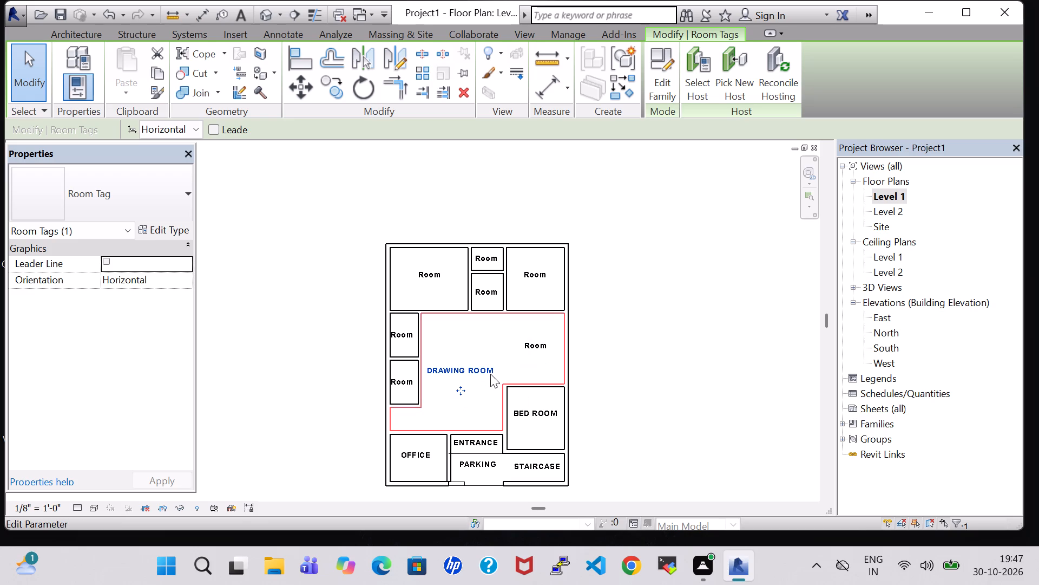
Nudge the DRAWING ROOM tag south and slightly east within the large central hall.
key("Down")
key("Down")
key("Down")
key("Down")
key("Down")
key("Right")
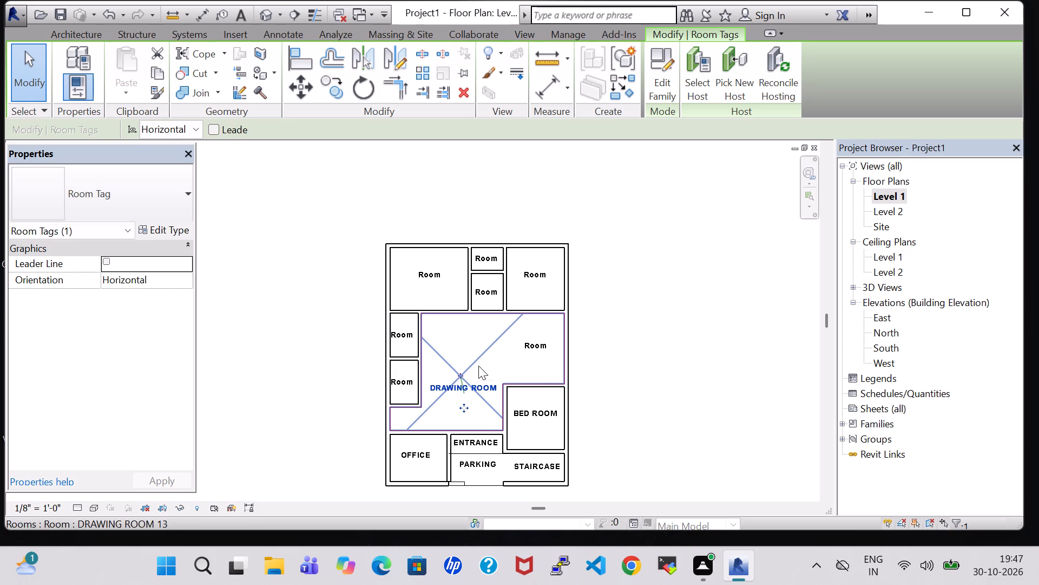
left_click(664, 351)
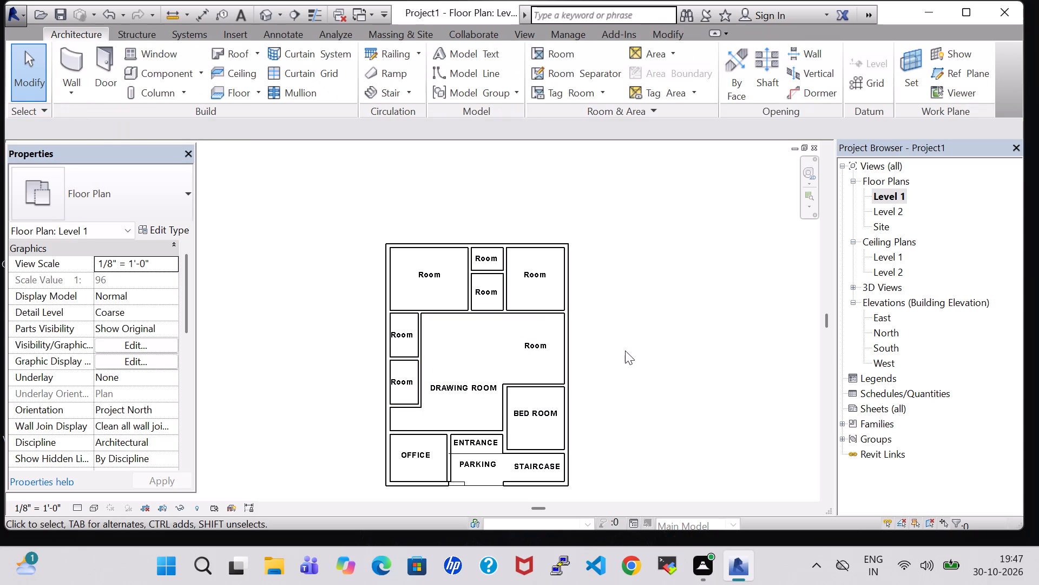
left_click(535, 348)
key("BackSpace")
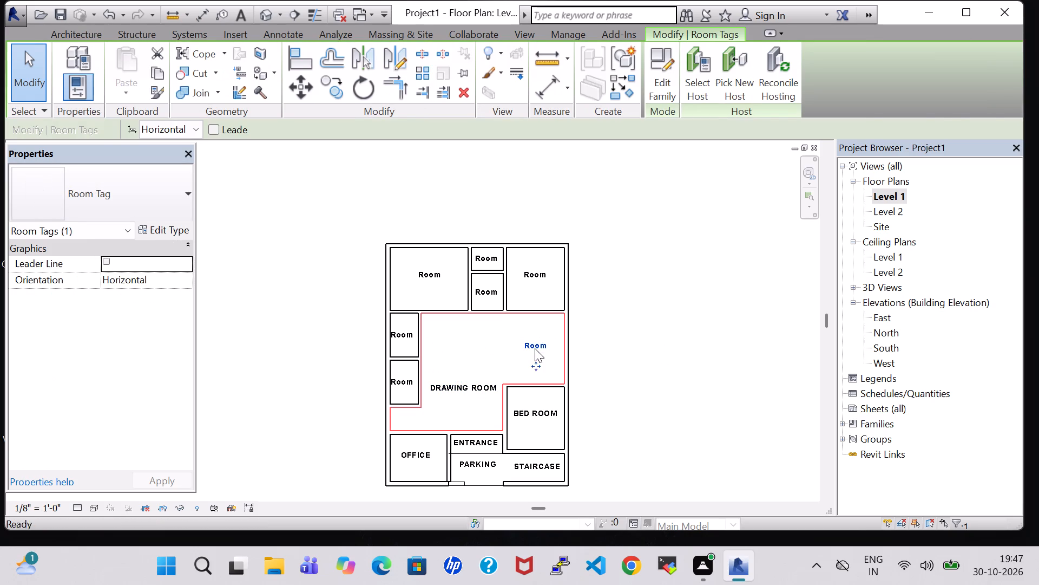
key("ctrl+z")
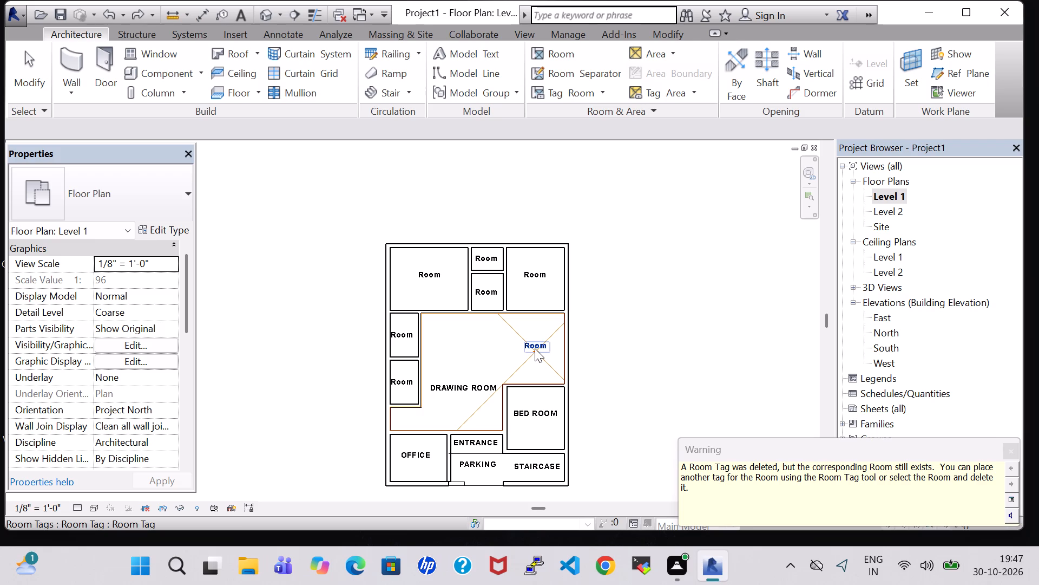
Rename the room tagged in the northeast part of the large central hall to DINNING.
left_click(535, 348)
double_click(535, 346)
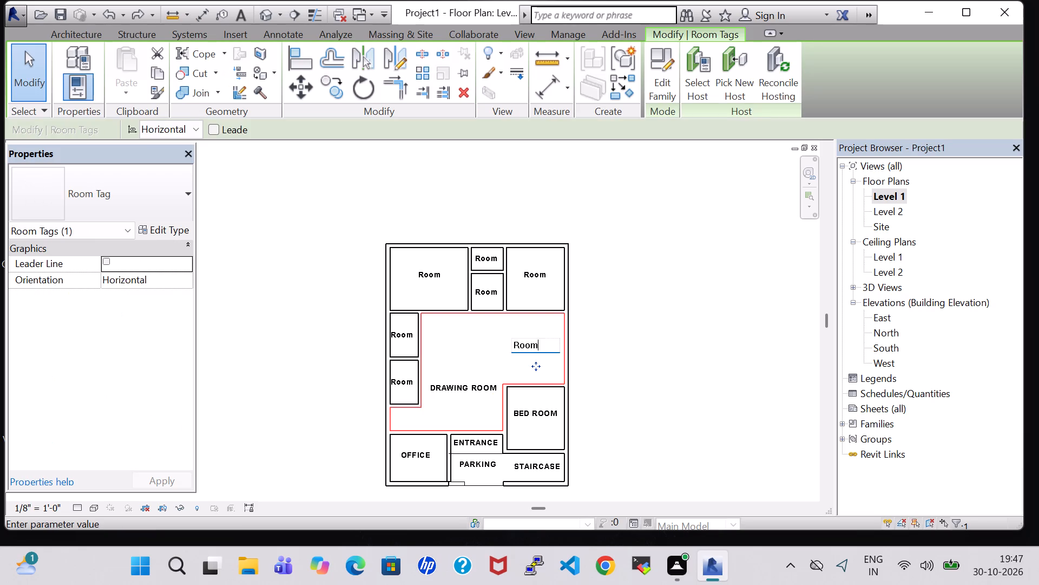
key("BackSpace")
key("BackSpace")
key("BackSpace")
key("BackSpace")
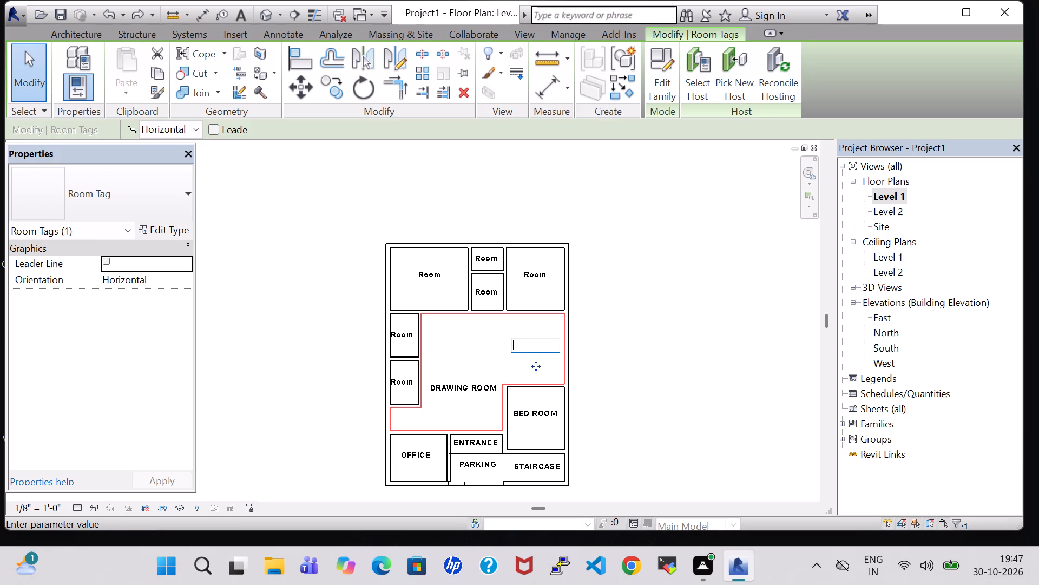
type("DINNING")
key("Return")
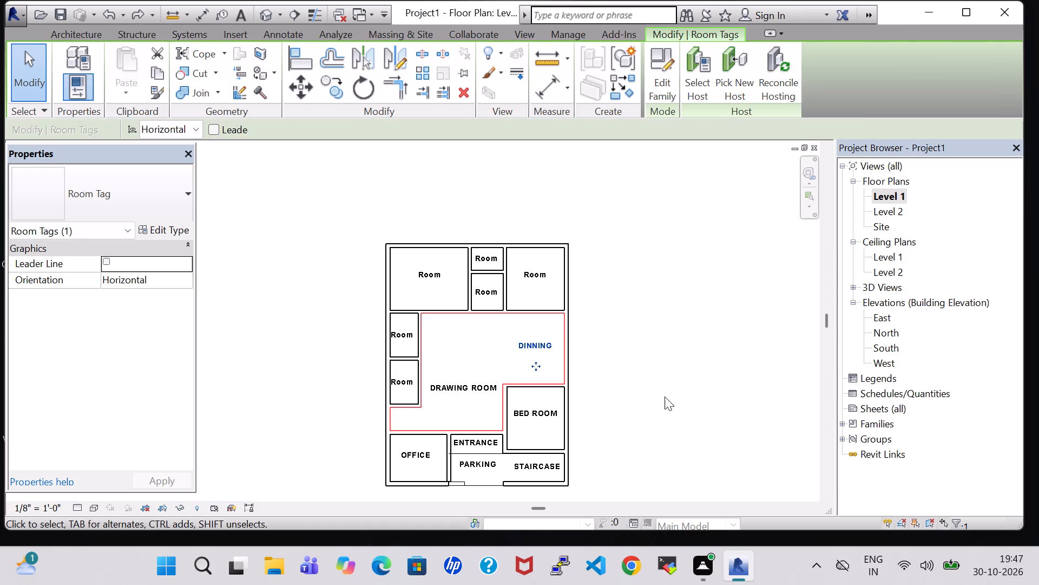
left_click(665, 396)
Rename the large northwest corner room to MASTER BED ROOM and nudge its tag slightly south.
double_click(443, 272)
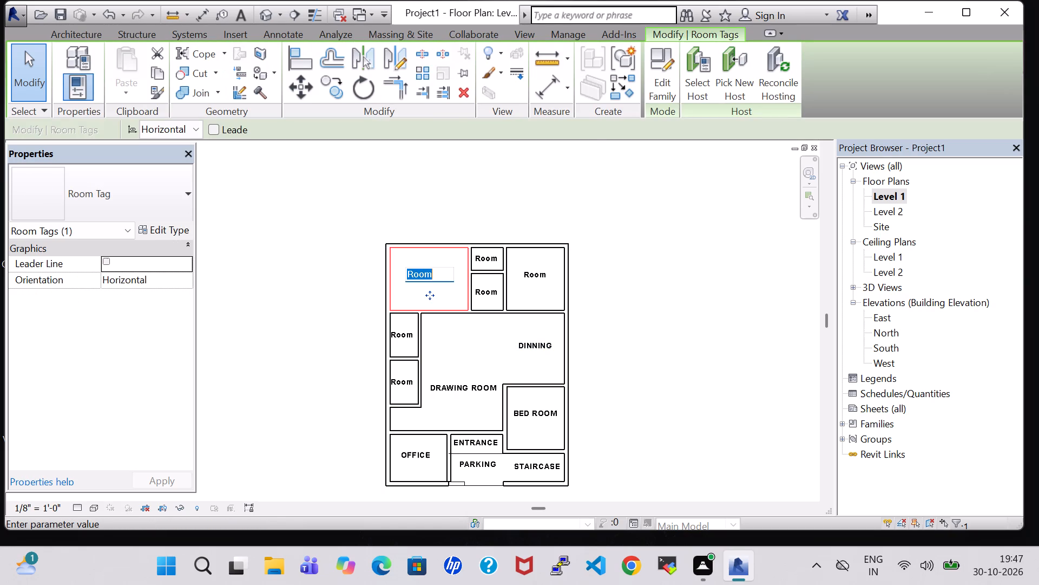
key("BackSpace")
type("MASTER")
key("space")
type("BED ROOM")
key("Return")
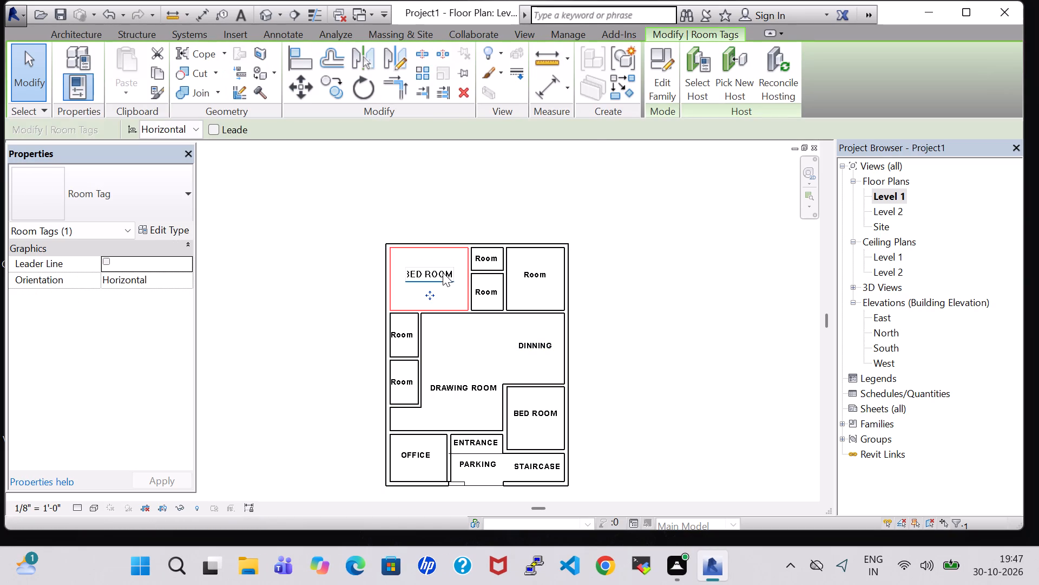
key("Down")
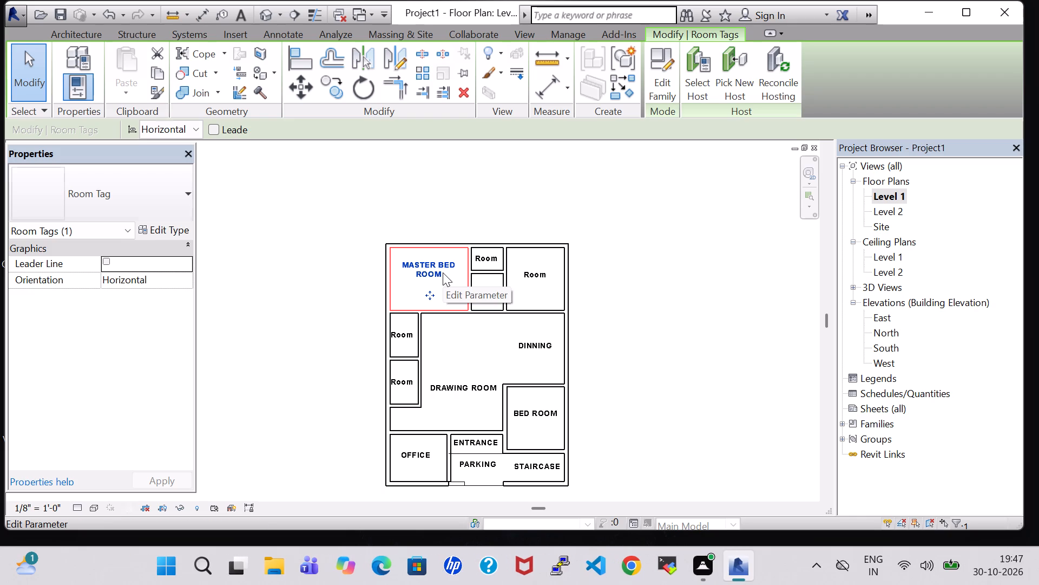
key("Down")
left_click(613, 310)
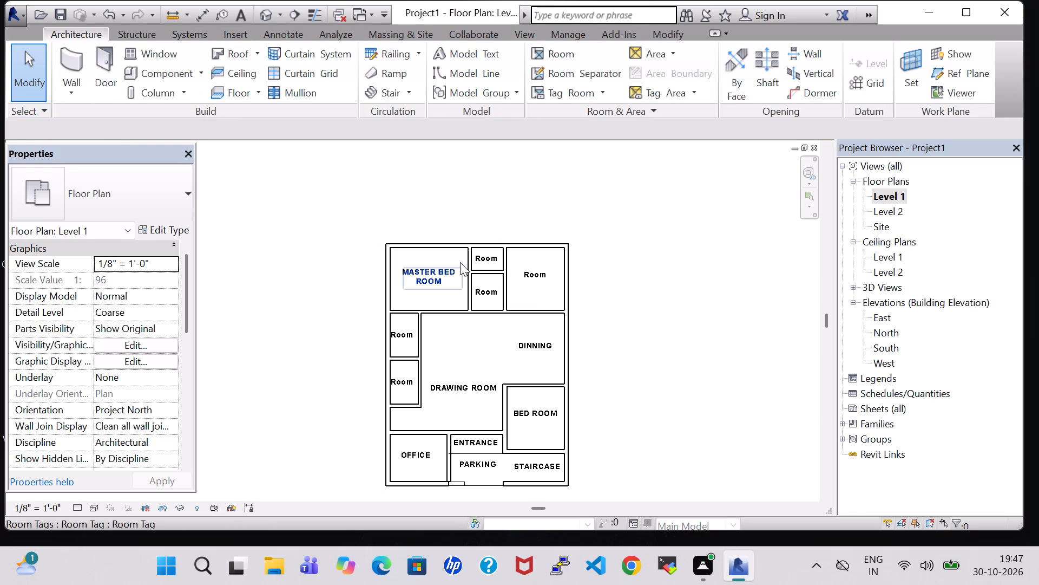
left_click(497, 261)
left_click(659, 295)
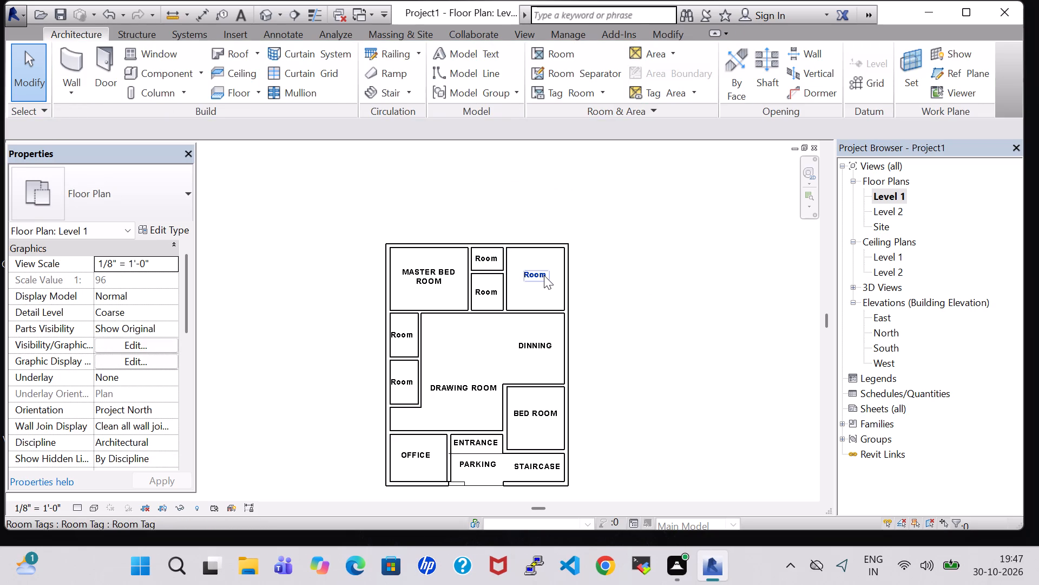
Rename the northeast corner room to KITCHEN.
double_click(544, 275)
key("BackSpace")
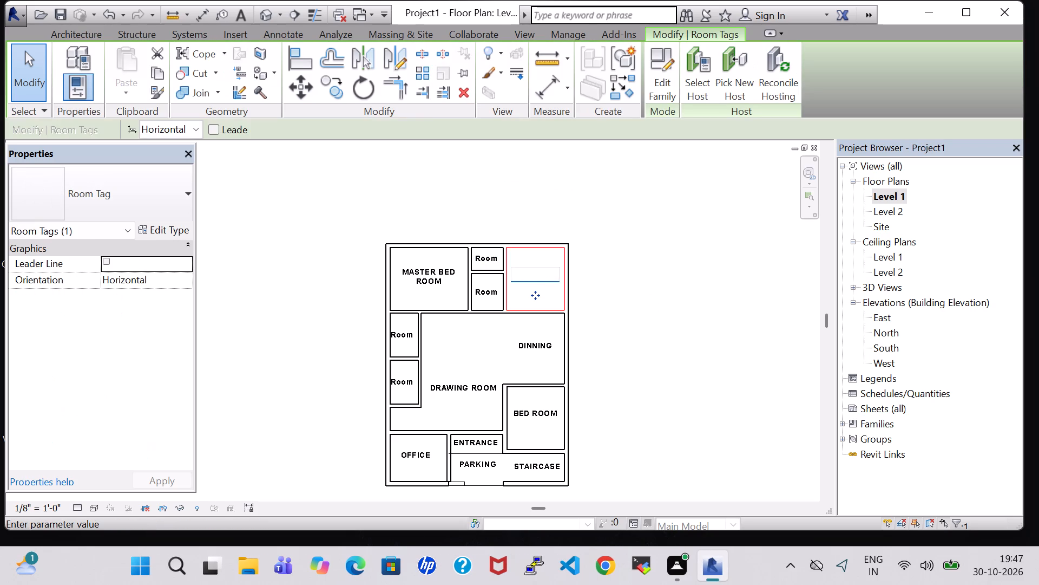
type("KITCHEN")
key("Return")
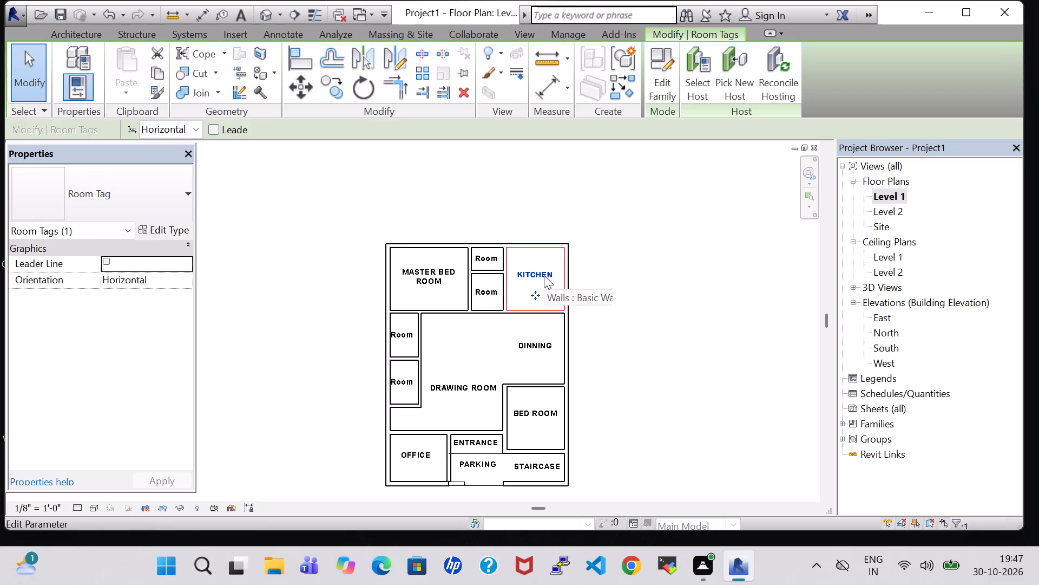
left_click(672, 316)
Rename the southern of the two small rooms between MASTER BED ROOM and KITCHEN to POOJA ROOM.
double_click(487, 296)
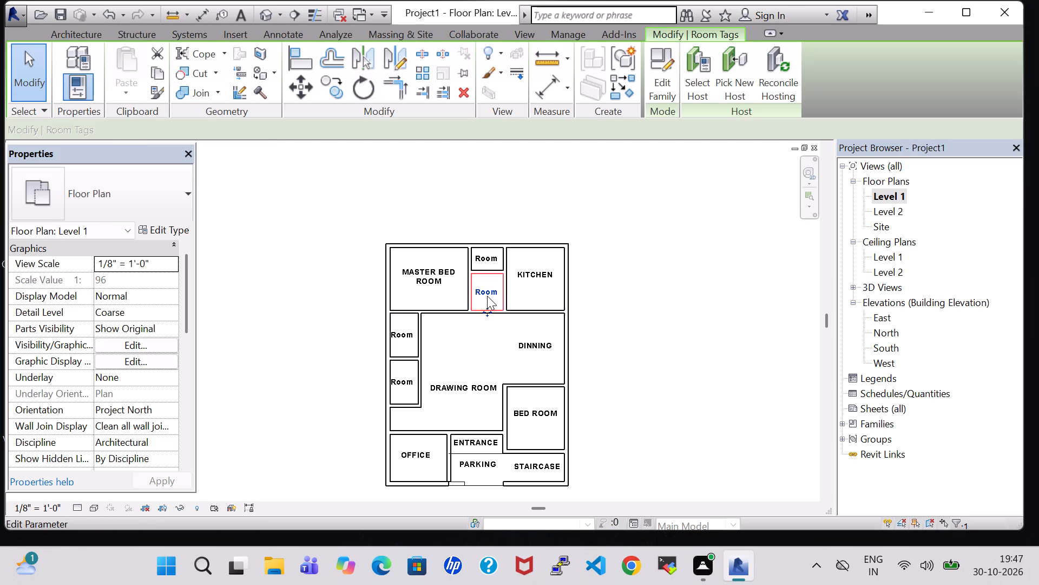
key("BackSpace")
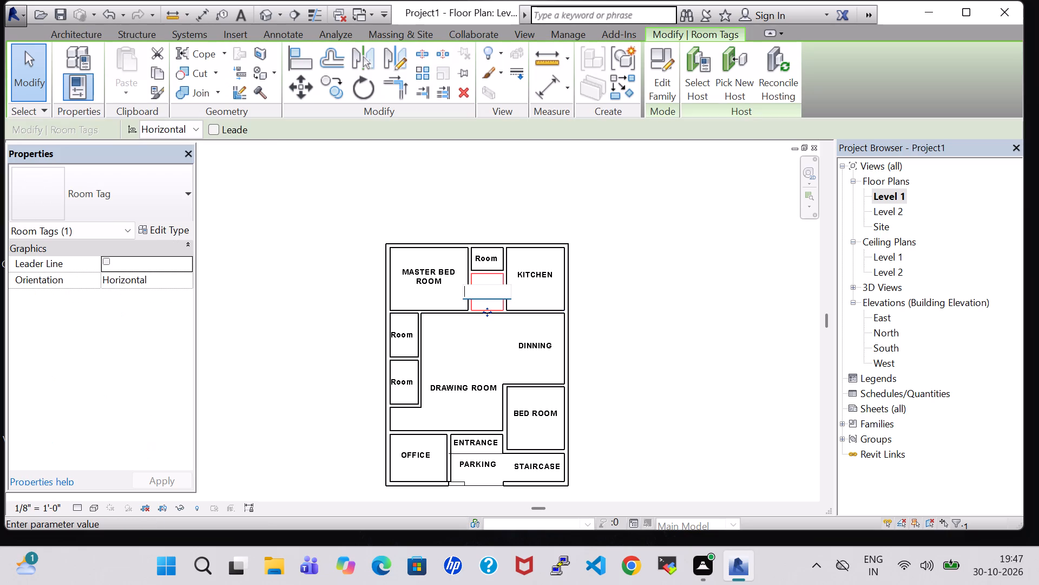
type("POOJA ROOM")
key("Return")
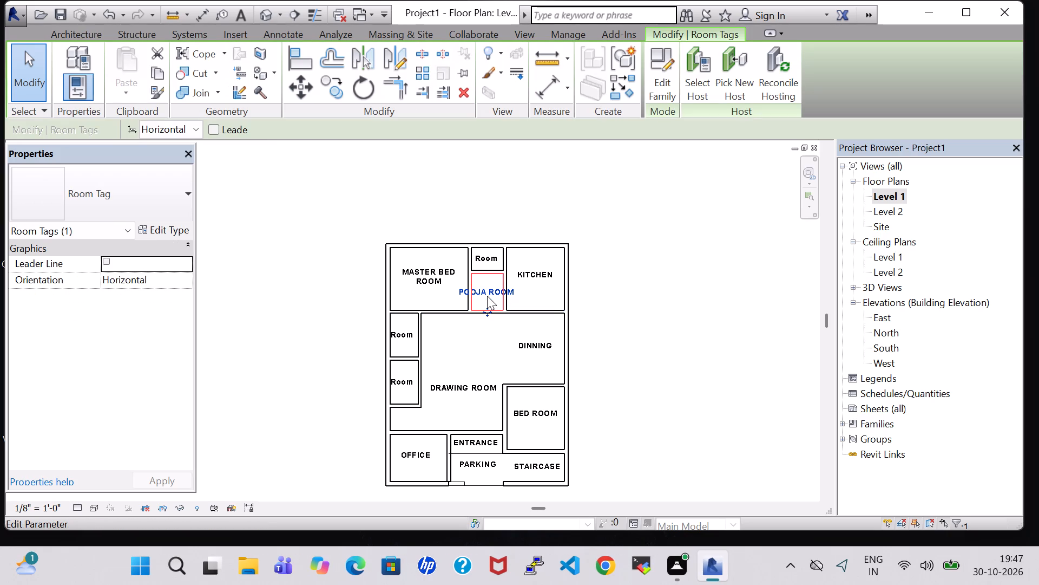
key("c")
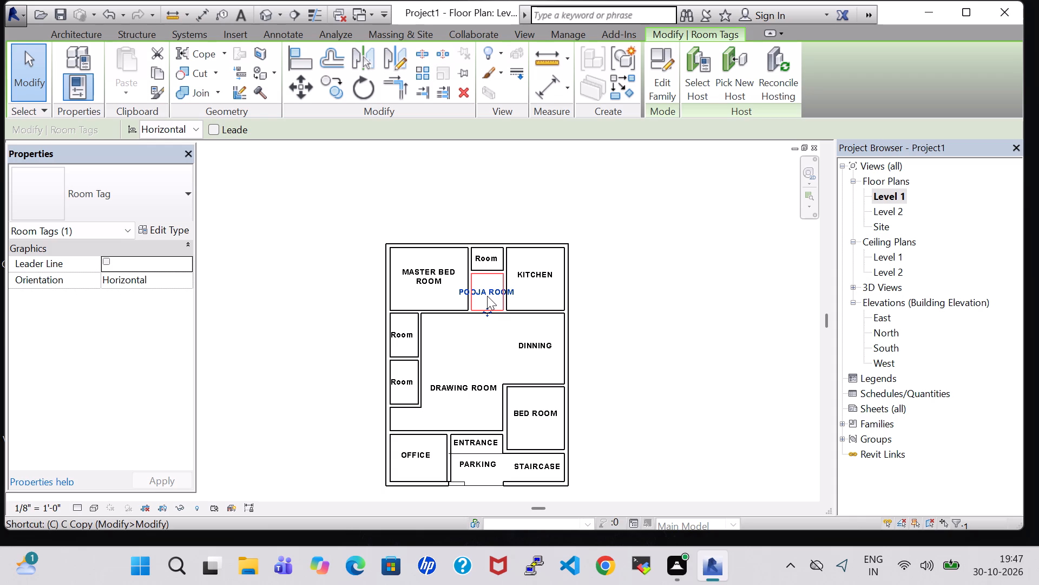
Rename the southern small room between MASTER BED ROOM and KITCHEN to POOJA so its tag is shorter.
left_click(487, 296)
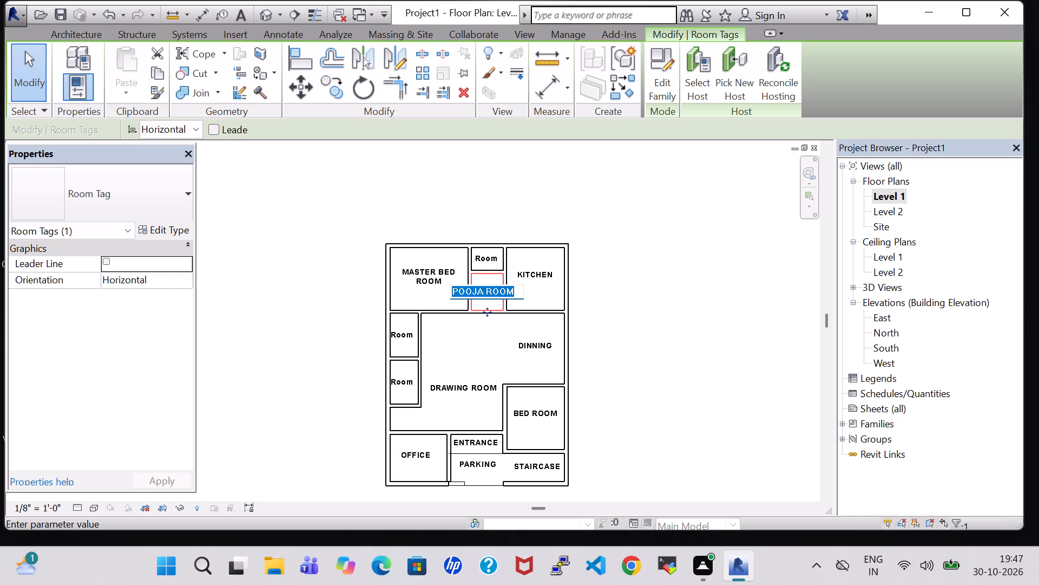
key("BackSpace")
type("POOJA")
key("Return")
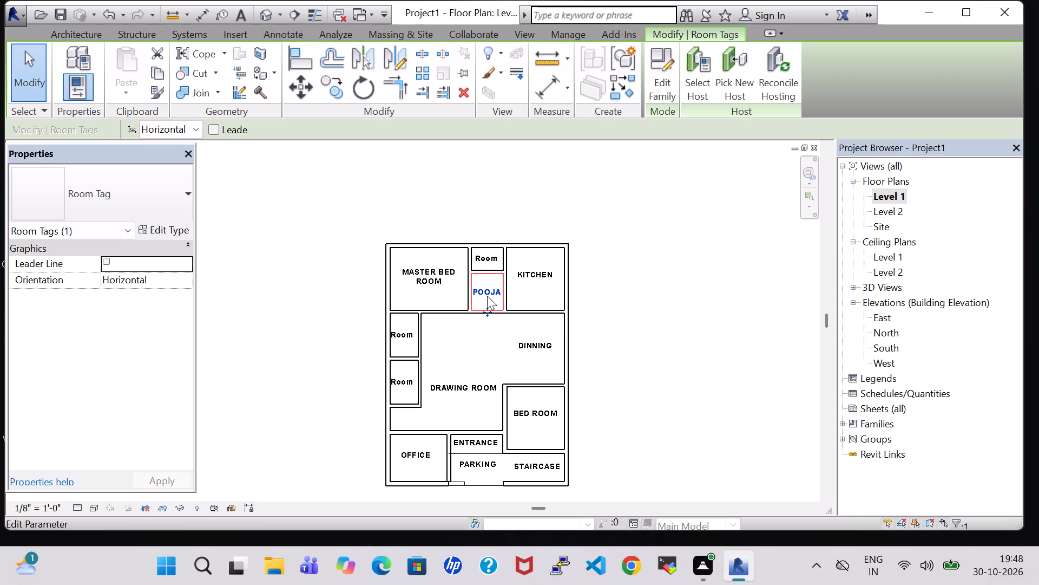
Rename the small room directly north of POOJA to O.T.S.
double_click(495, 262)
key("BackSpace")
type("O.T.S")
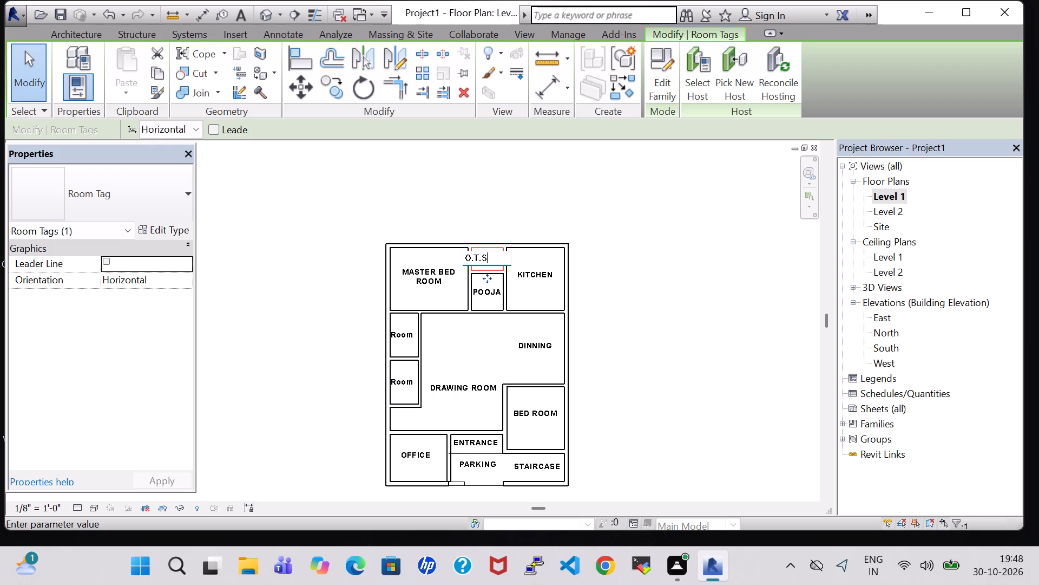
key("Return")
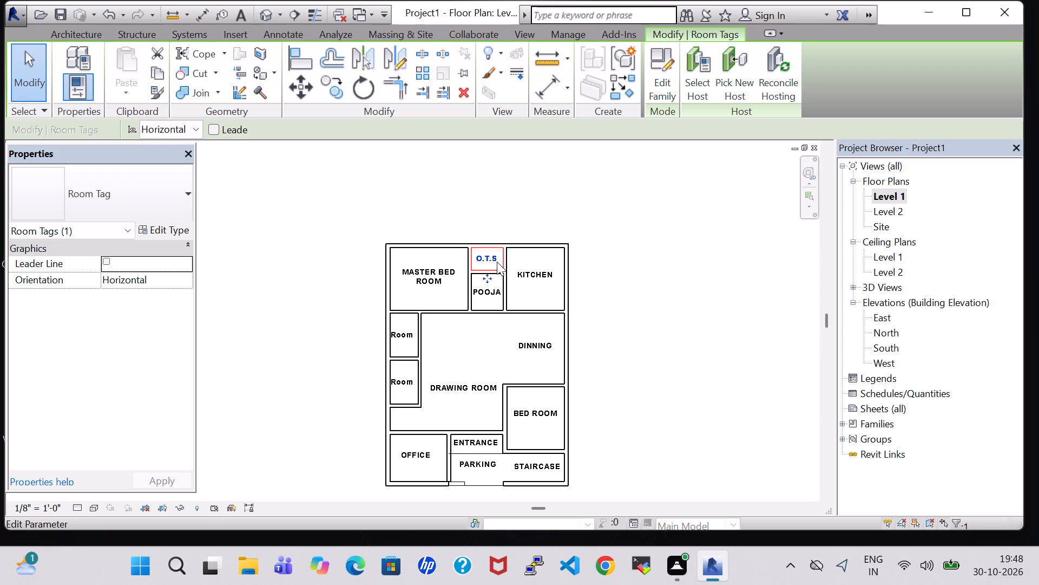
Change the name of the small room north of POOJA to OTS, without periods.
double_click(489, 259)
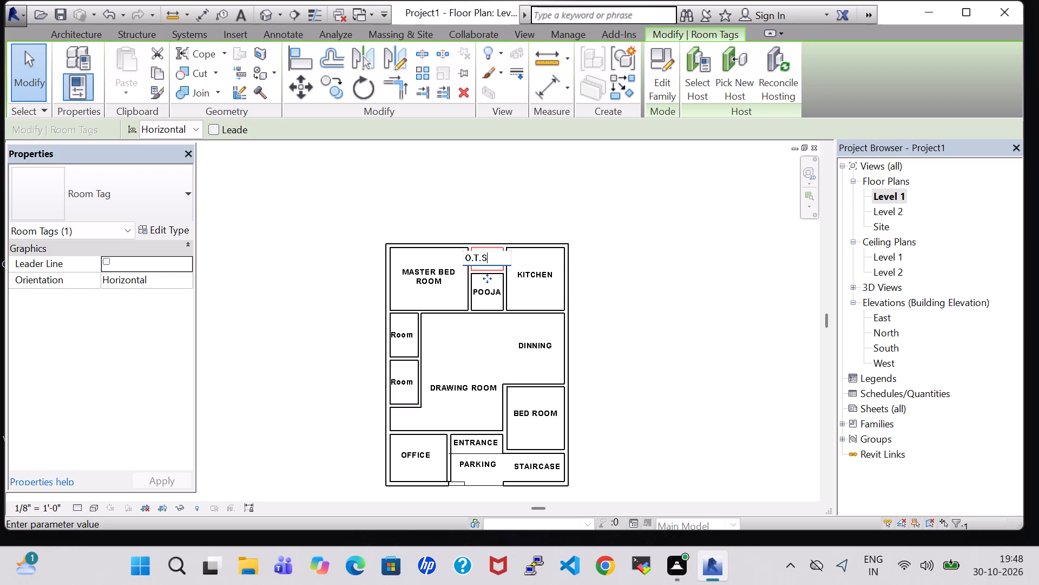
key("BackSpace")
key("BackSpace")
key("BackSpace")
key("BackSpace")
type("TS")
key("Return")
left_click(640, 269)
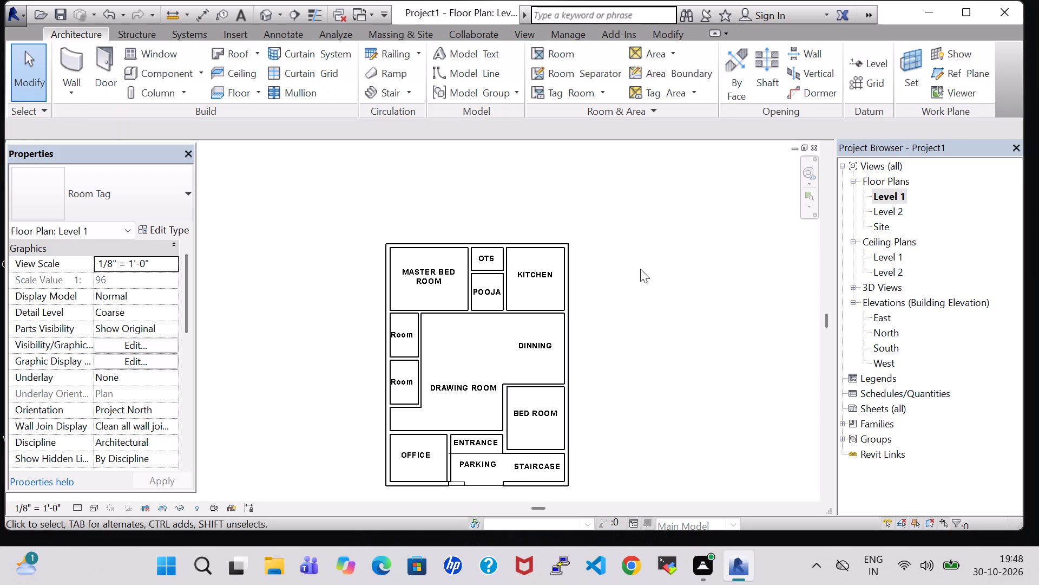
Rename the small west room directly south of MASTER BED ROOM to W/C ATTACH.
middle_click_drag(640, 269, 637, 199)
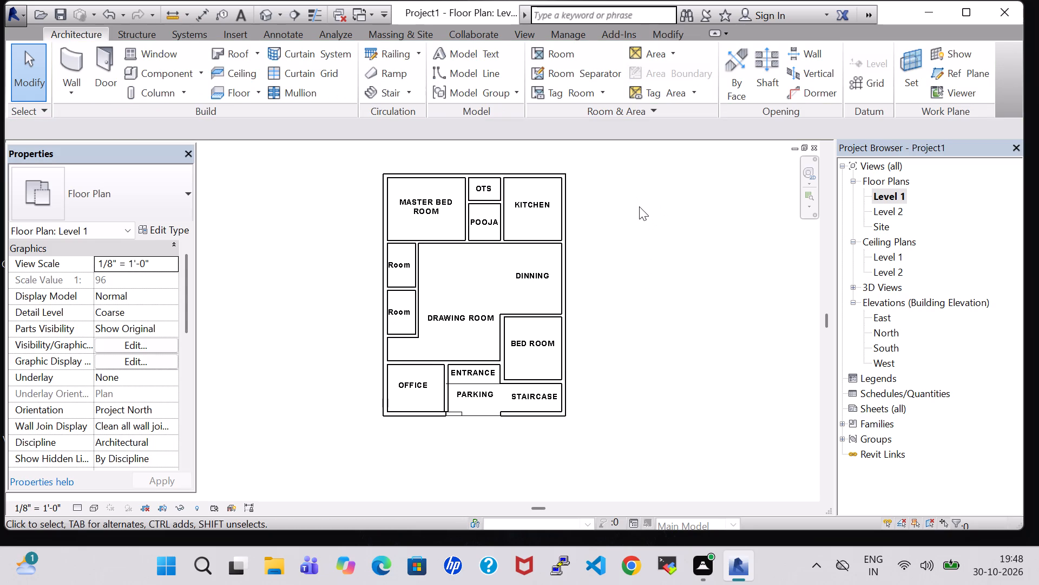
scroll(639, 206, "up", 1)
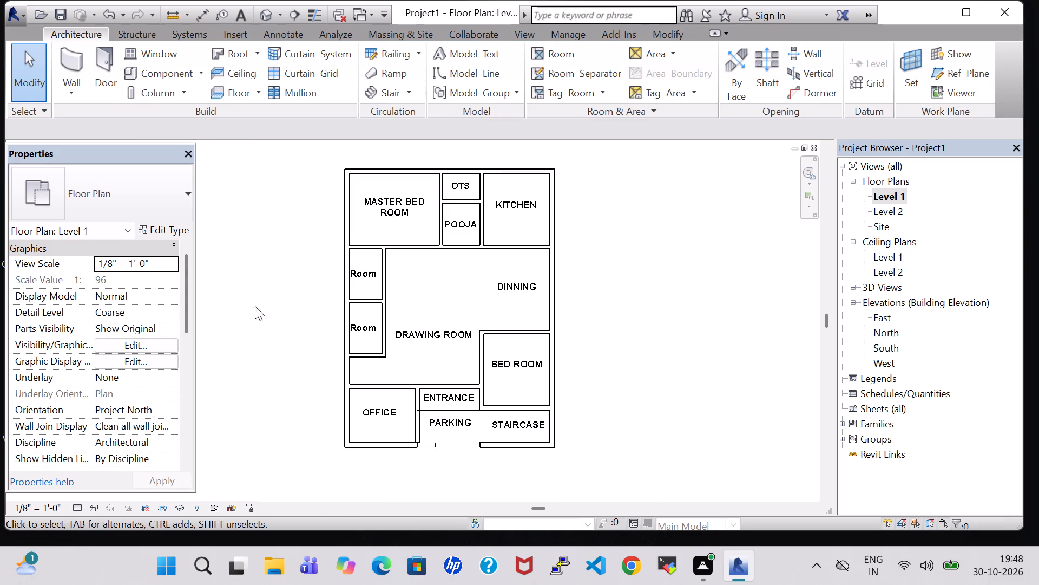
double_click(374, 278)
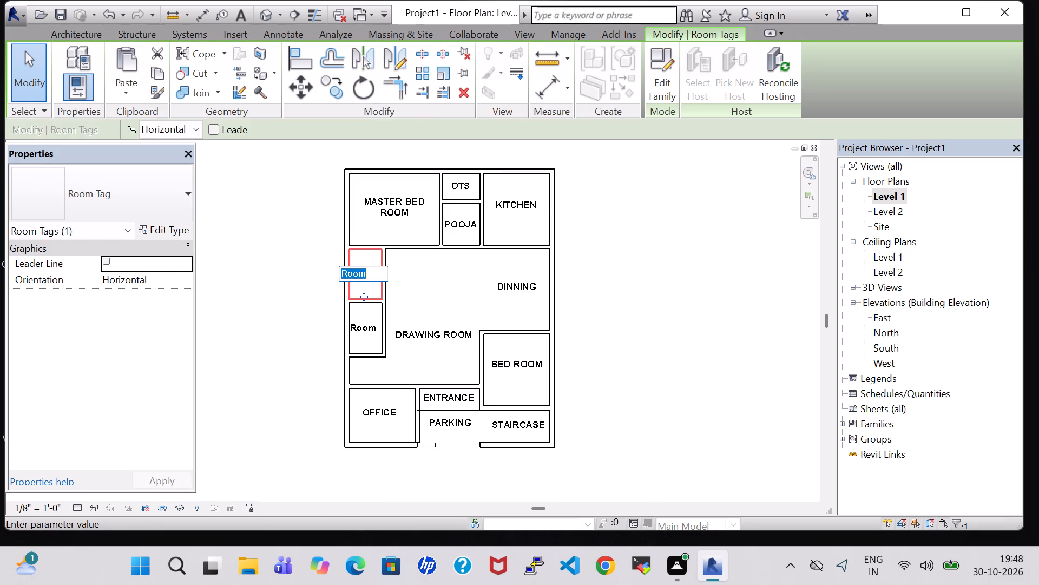
key("BackSpace")
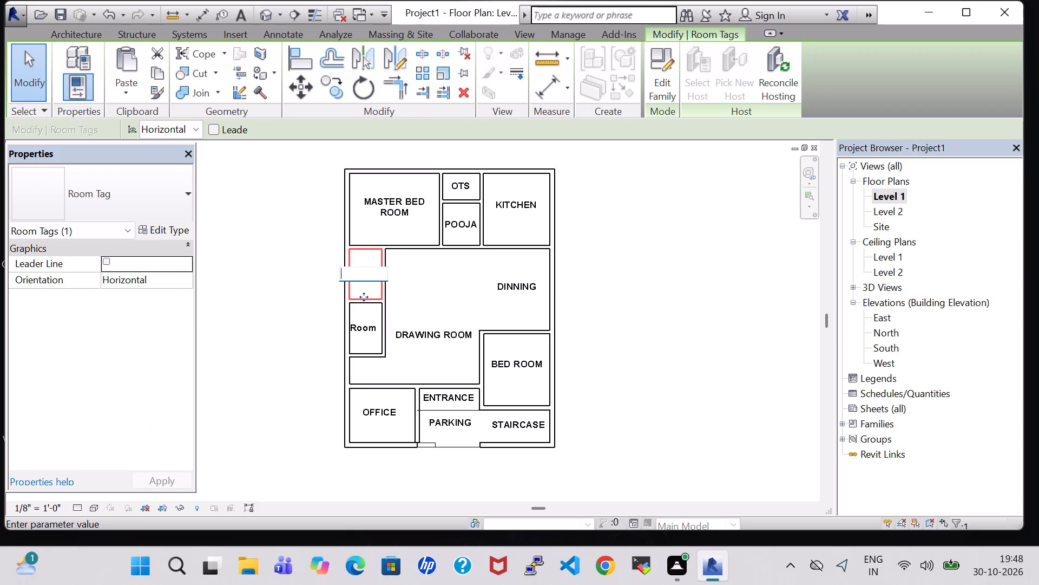
key("w")
type("?C")
key("BackSpace")
key("BackSpace")
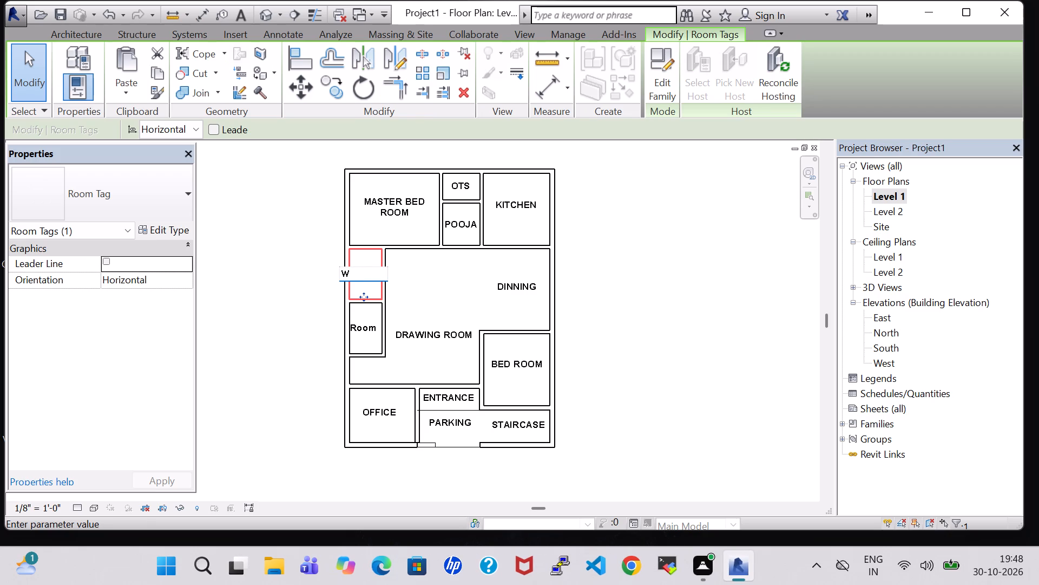
key("slash")
type("C")
key("space")
type("ATTACH")
key("Return")
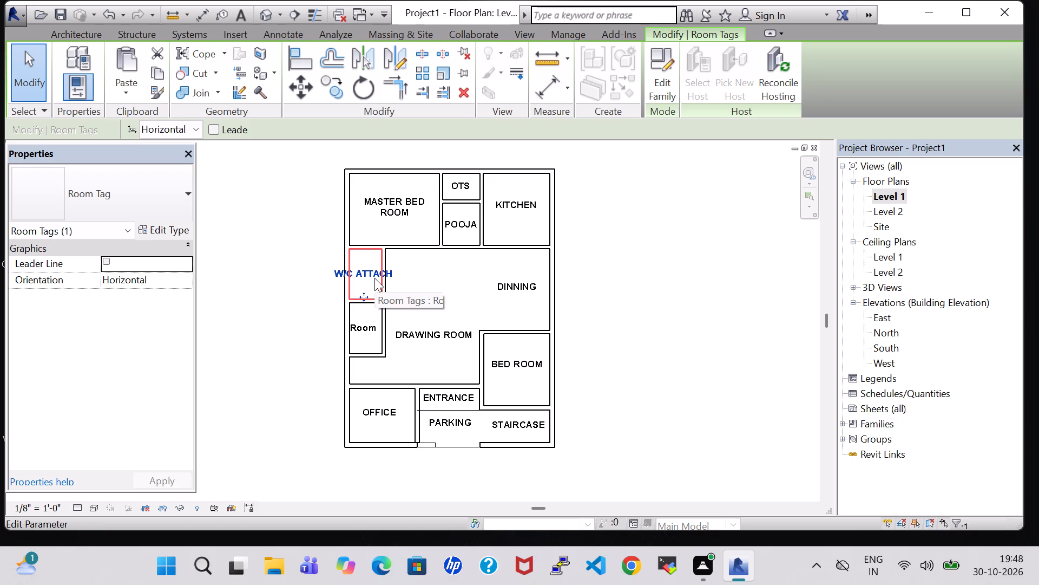
Rename the W/C ATTACH room directly south of MASTER BED ROOM to A.W/C.
double_click(374, 275)
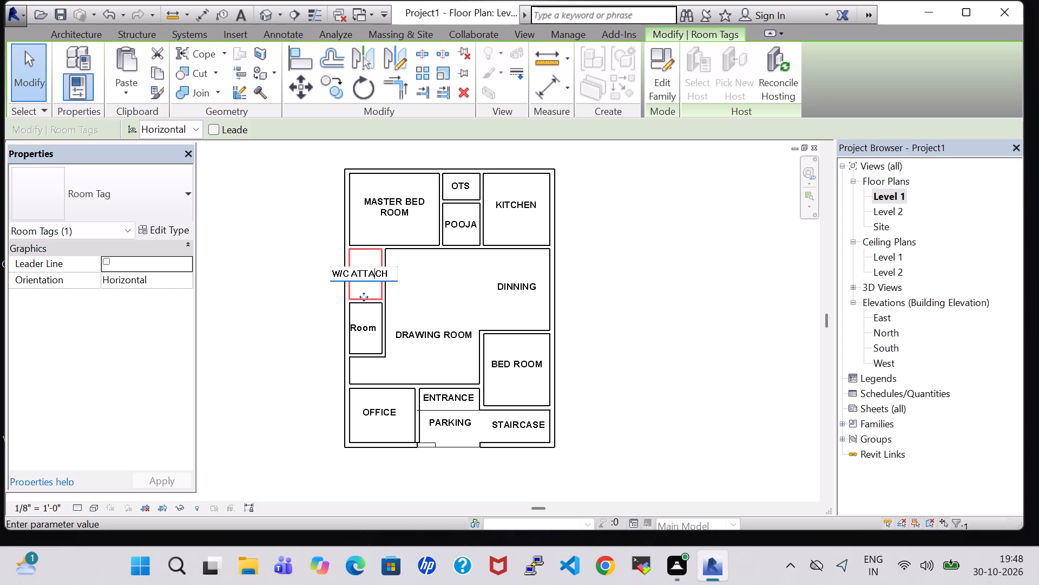
key("BackSpace")
key("Right")
key("Right")
key("BackSpace")
key("BackSpace")
key("BackSpace")
key("BackSpace")
key("BackSpace")
key("BackSpace")
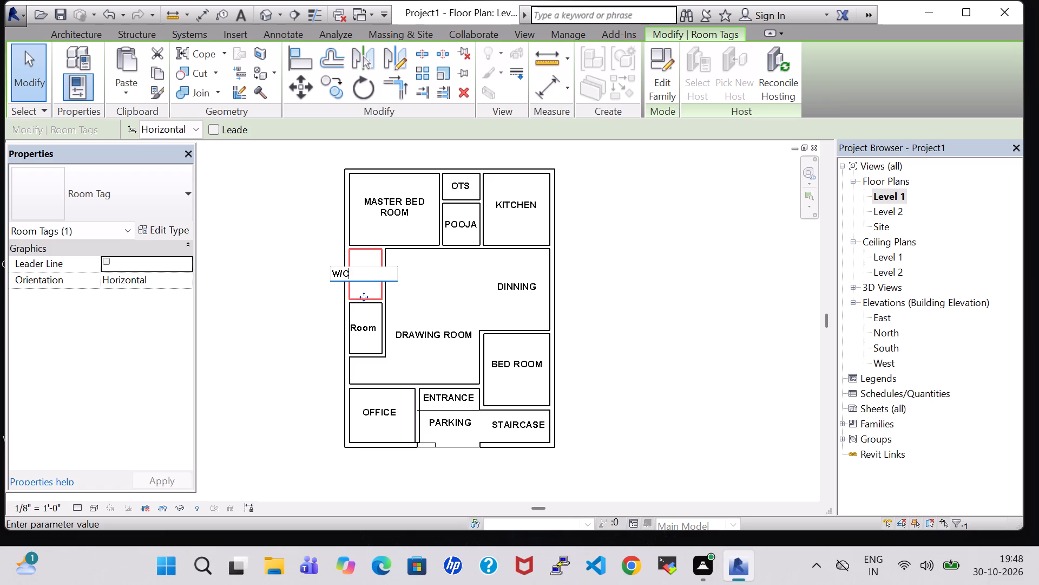
key("BackSpace")
key("BackSpace")
key("BackSpace")
type("A.")
key("w")
type("/C")
key("Return")
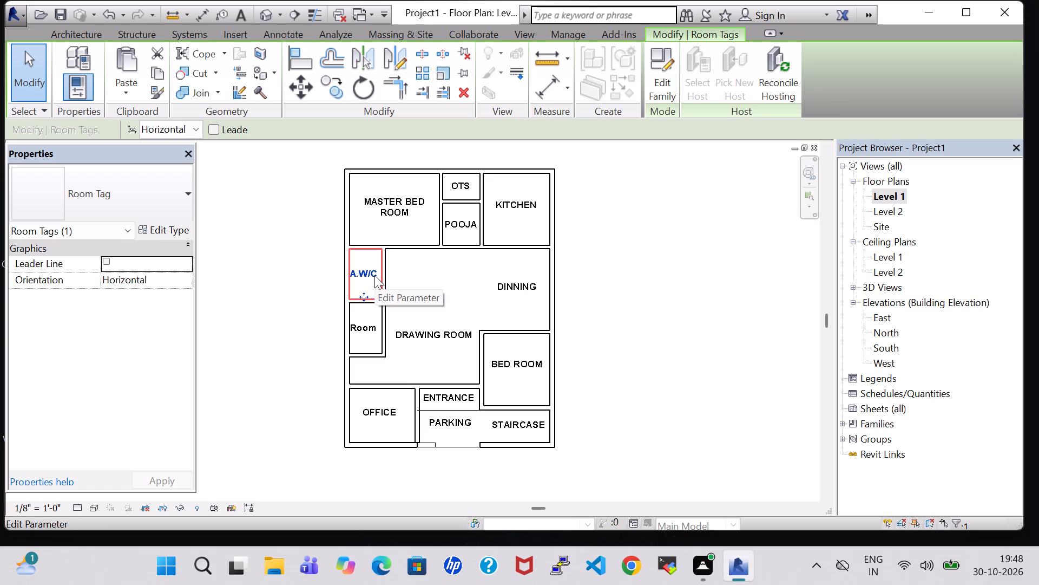
key("Right")
left_click(632, 298)
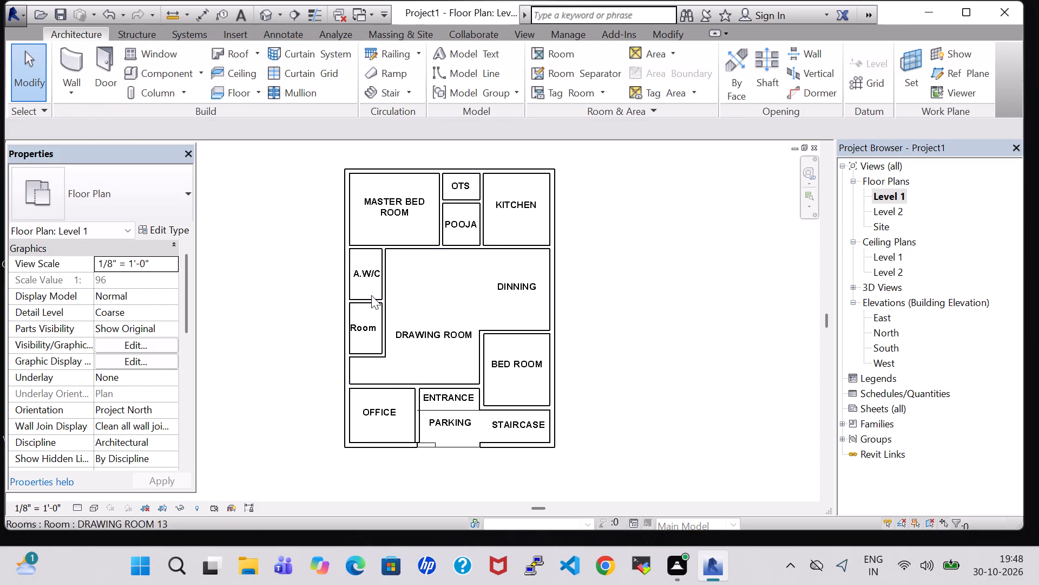
Rename the small west room directly south of A.W/C to C.W/C.
double_click(369, 332)
key("BackSpace")
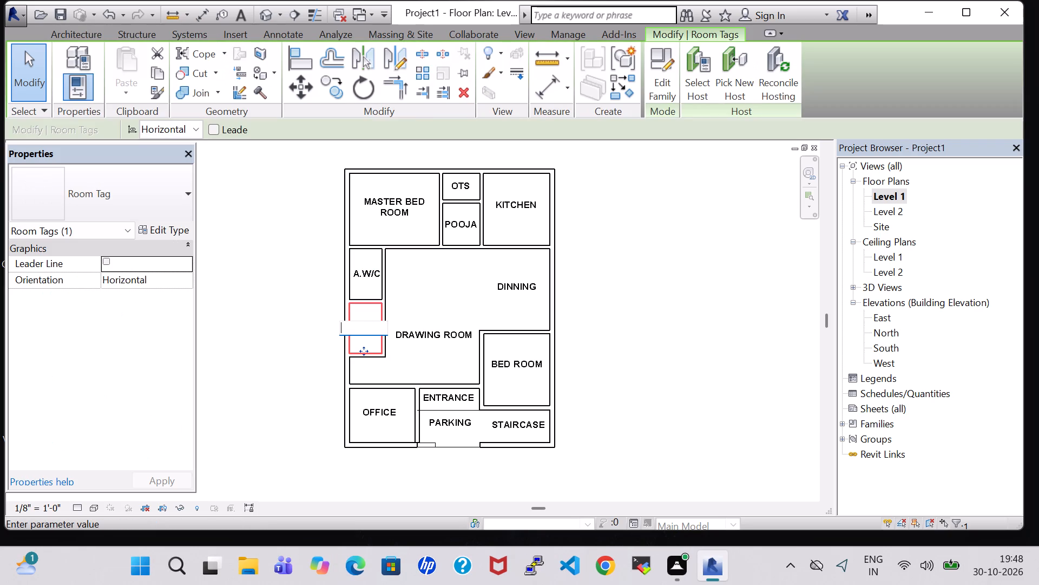
key("c")
key("period")
type("W/C")
key("Return")
key("Right")
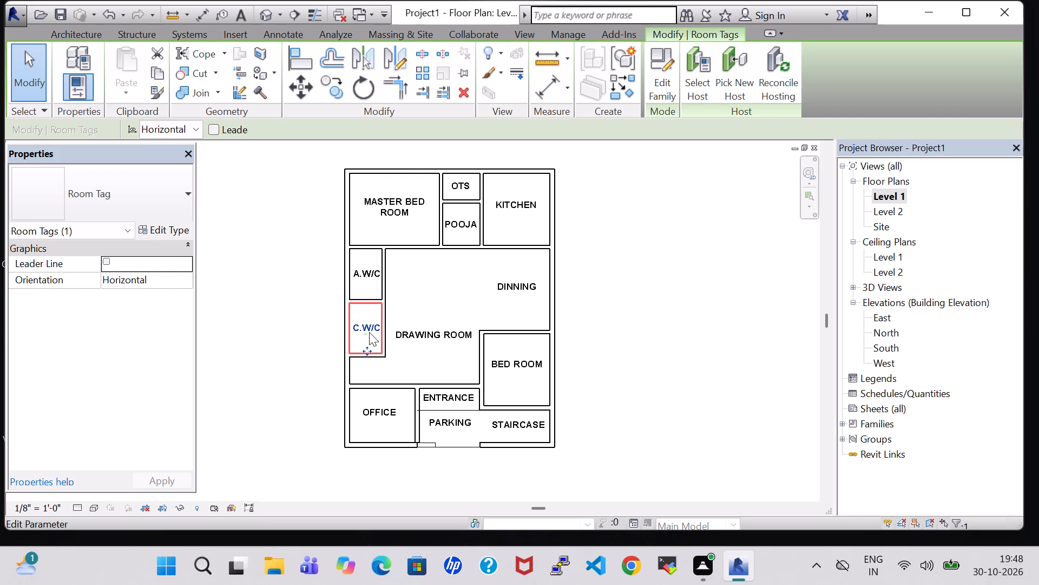
left_click(688, 313)
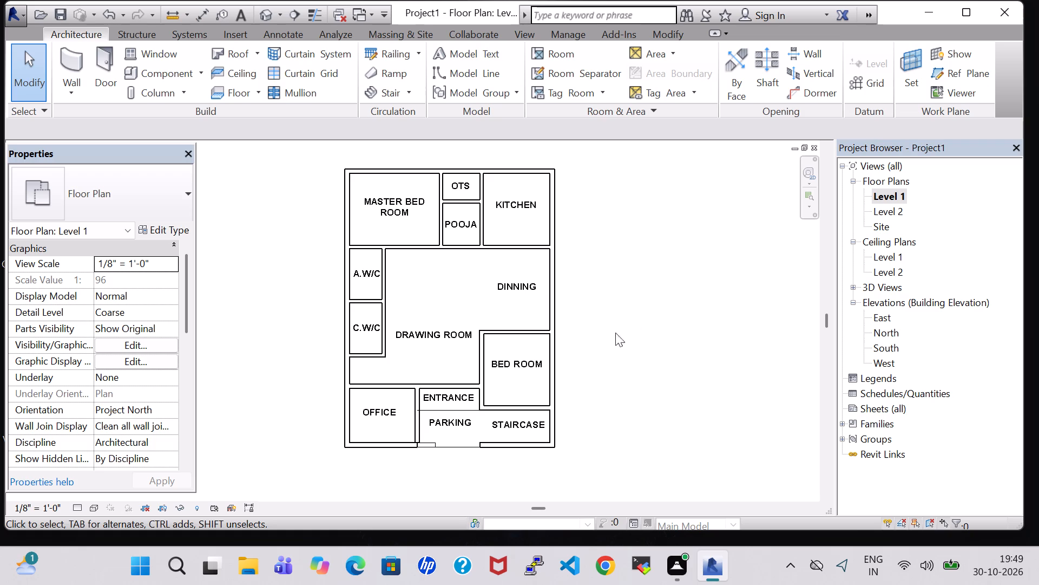
Choose the Single-Flush 30" x 80" type for door placement.
left_click(110, 77)
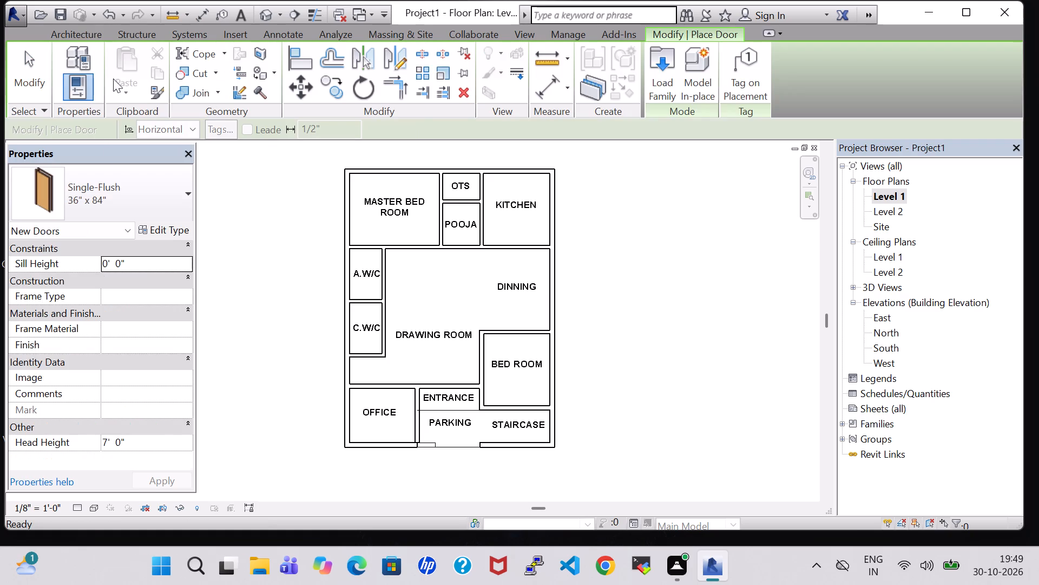
left_click(132, 187)
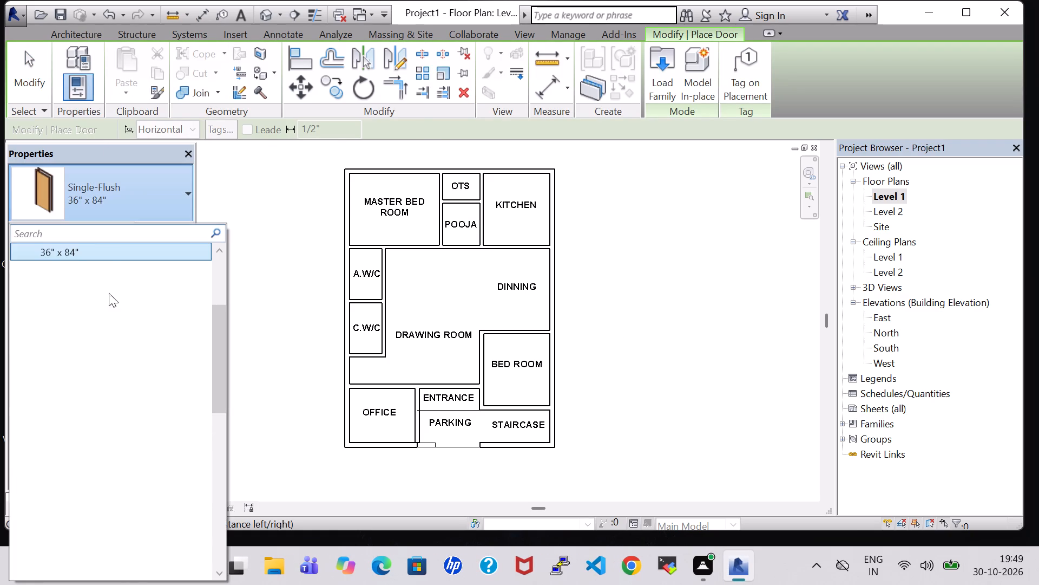
scroll(106, 309, "up", 7)
left_click(105, 285)
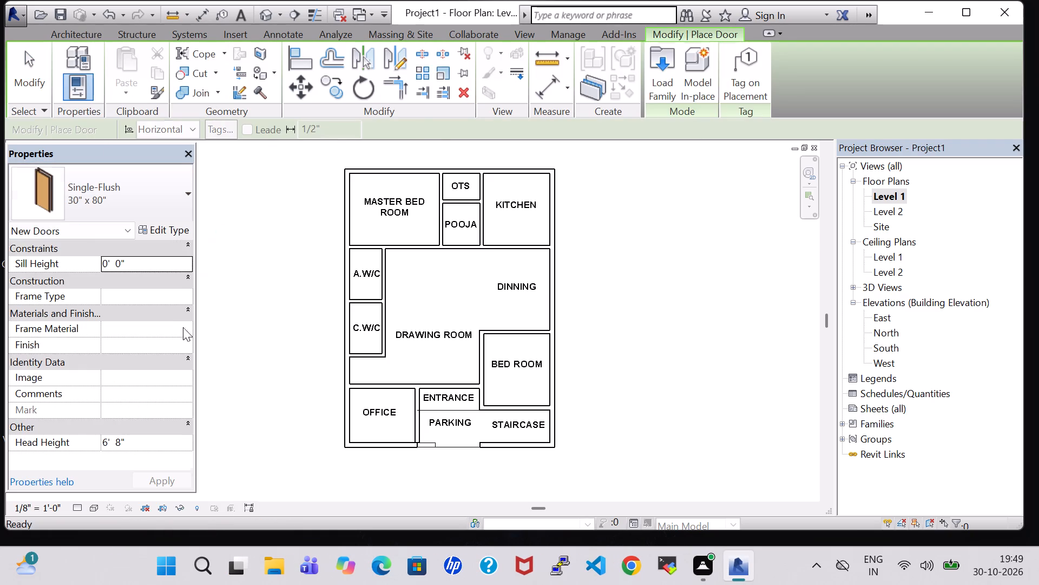
left_click(169, 224)
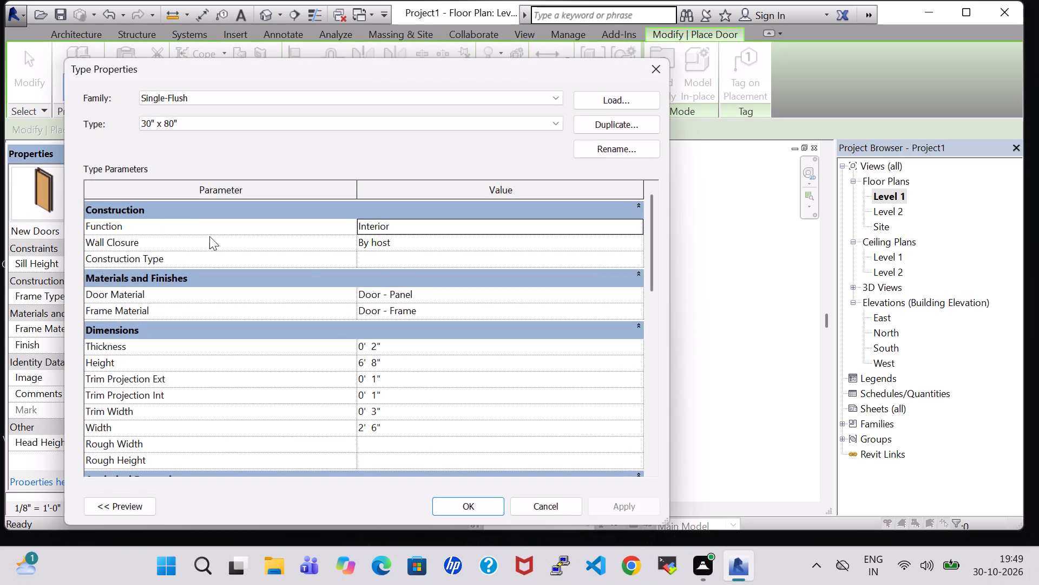
left_click(659, 71)
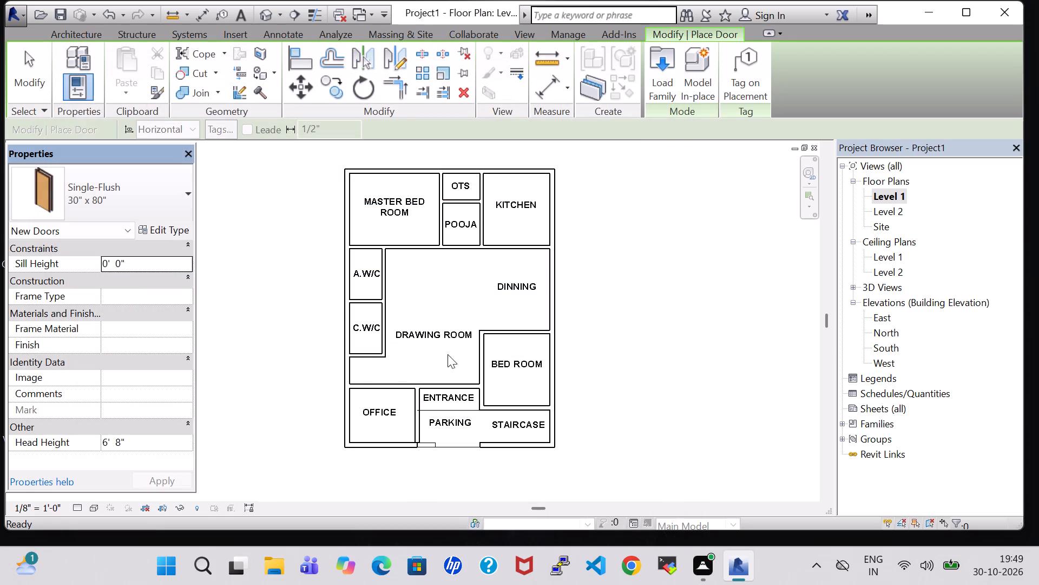
scroll(361, 339, "up", 4)
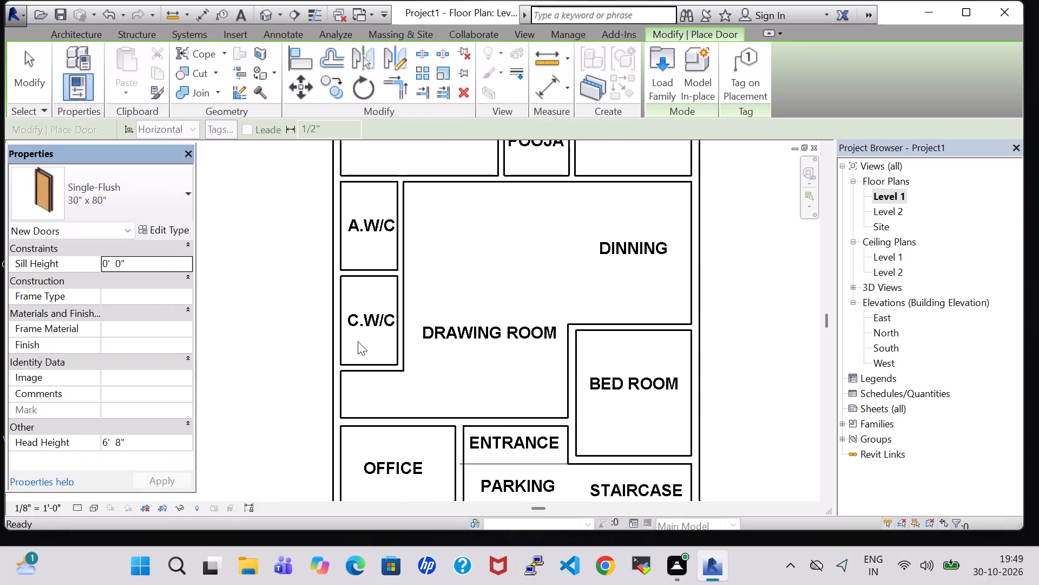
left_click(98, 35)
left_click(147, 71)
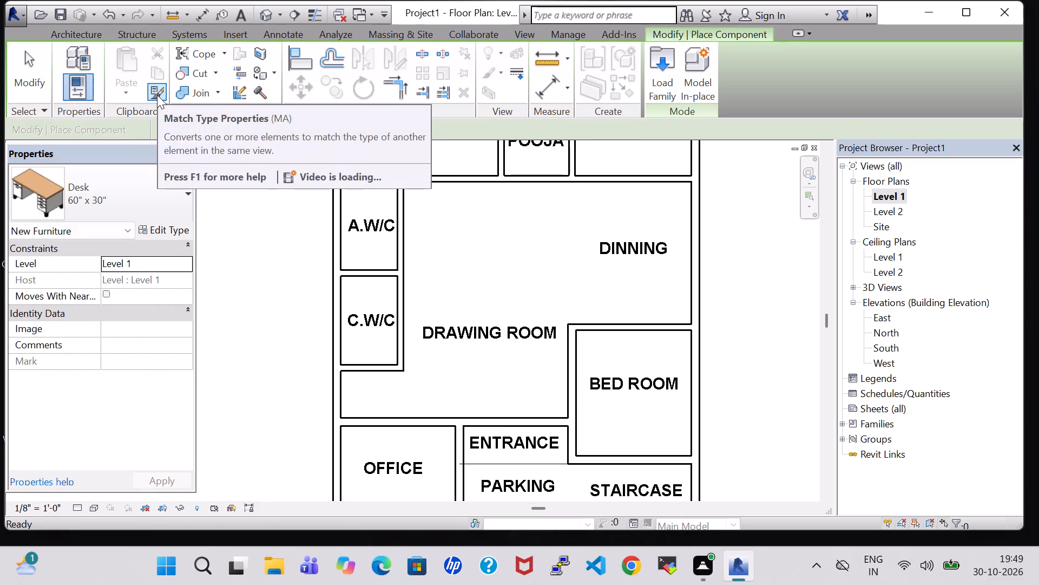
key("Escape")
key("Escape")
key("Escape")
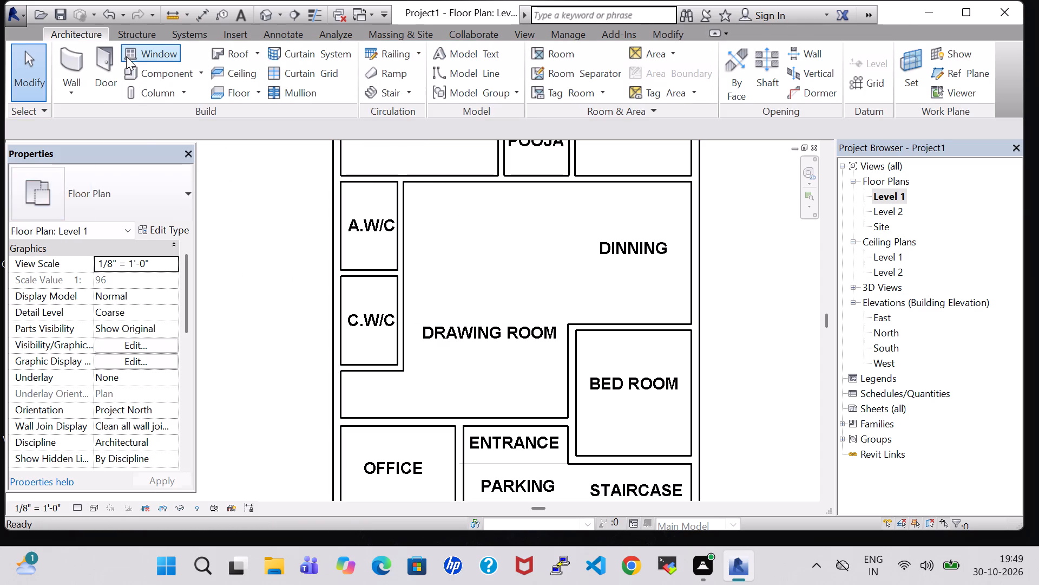
Place a Single-Flush 30" x 80" door in C.W/C's south wall, swinging inward, centred about 1'-10" from the west wall's centreline.
left_click(98, 53)
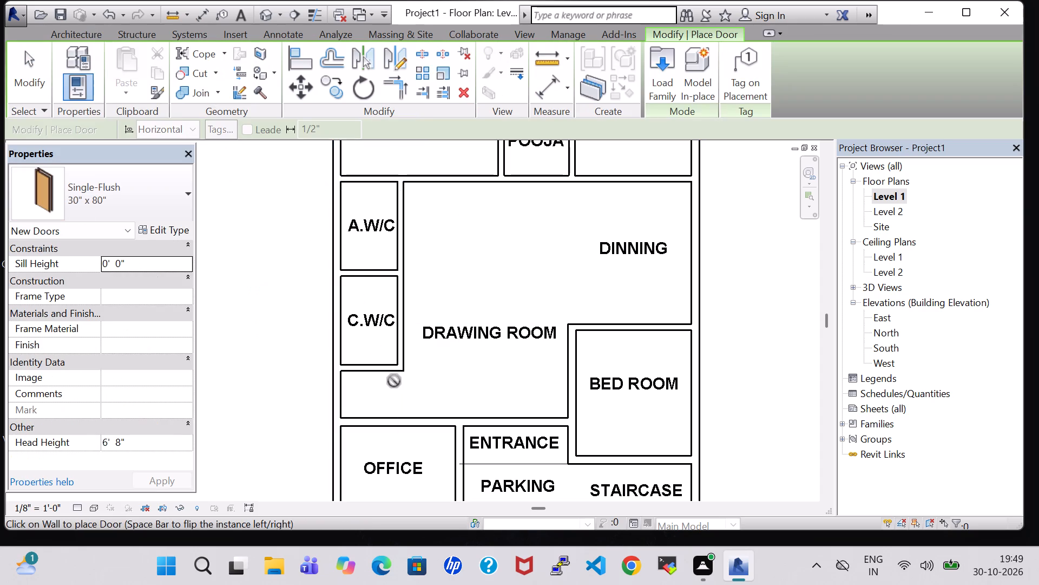
scroll(394, 381, "up", 1)
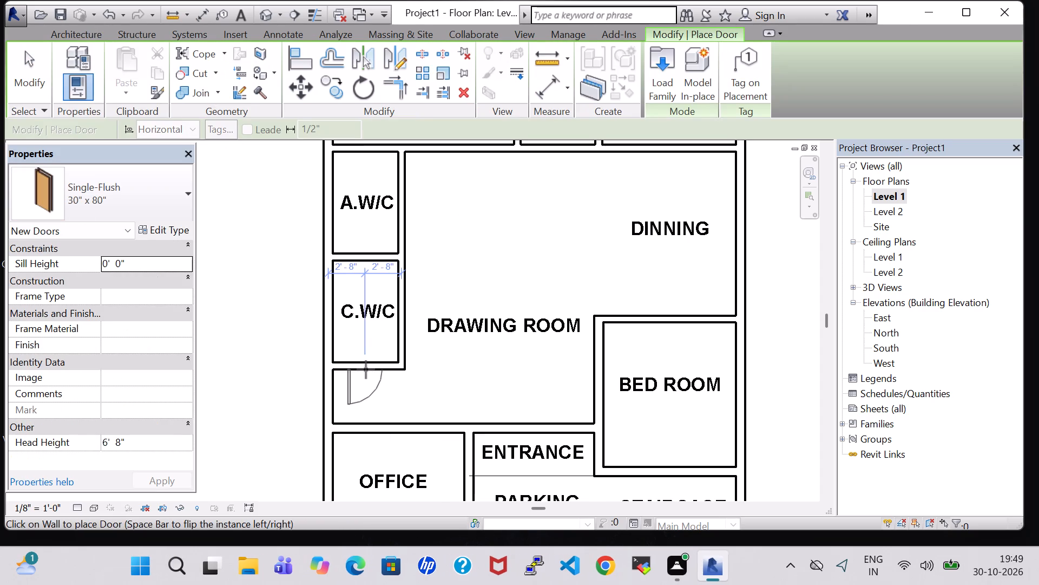
key("space")
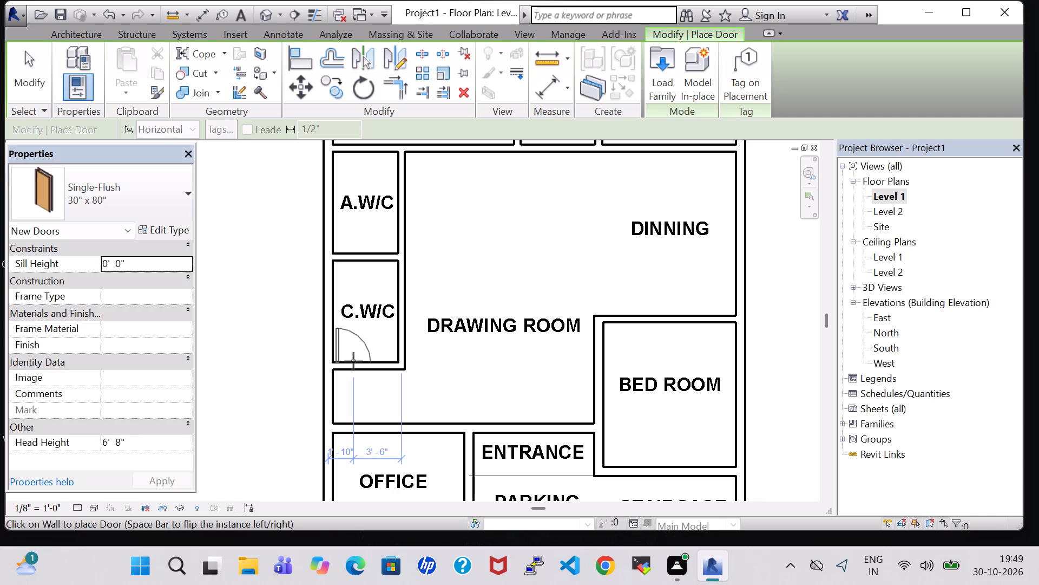
left_click(353, 361)
key("Escape")
key("Escape")
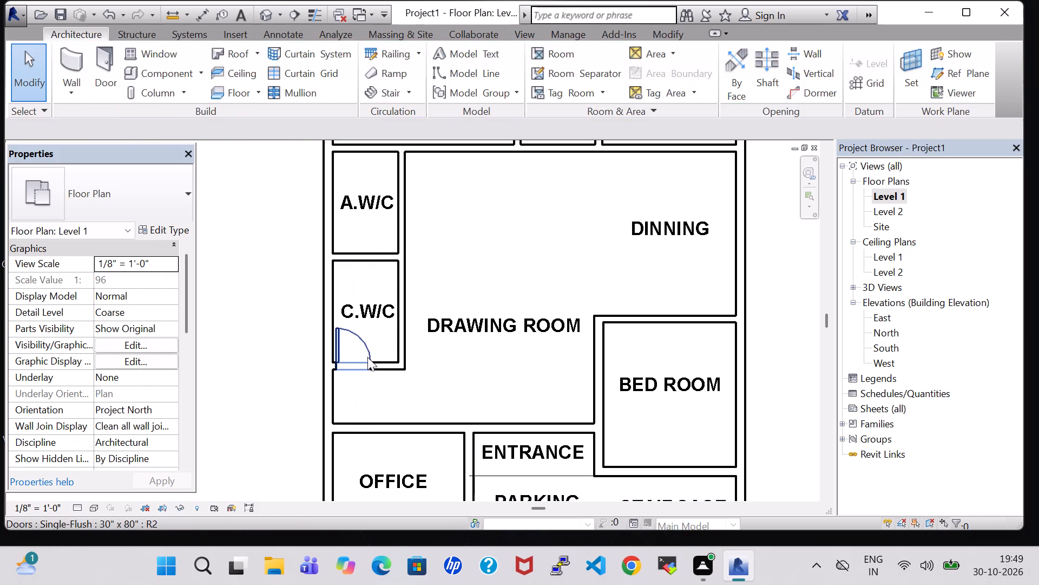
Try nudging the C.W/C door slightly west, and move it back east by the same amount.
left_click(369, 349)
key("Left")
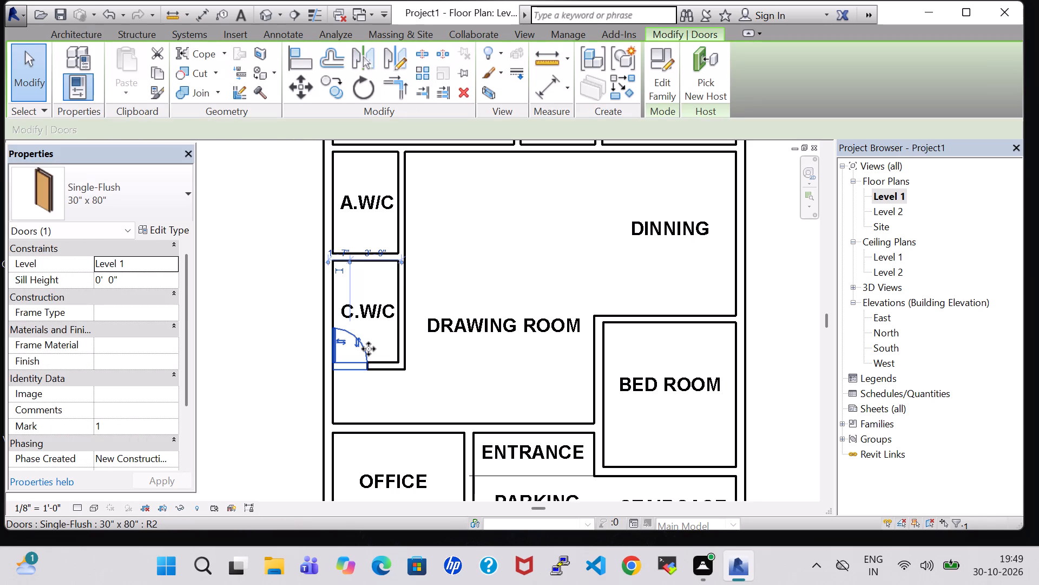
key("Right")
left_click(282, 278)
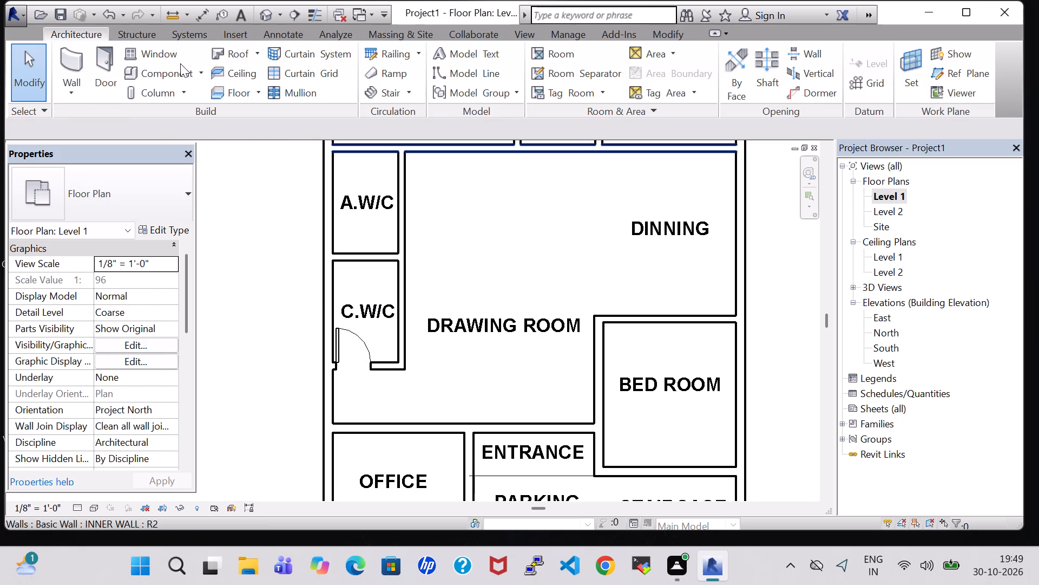
Place a Single-Flush 30" x 80" door between MASTER BED ROOM and A.W/C, swinging into A.W/C, about 1'-9" from the west wall's centreline.
left_click(113, 63)
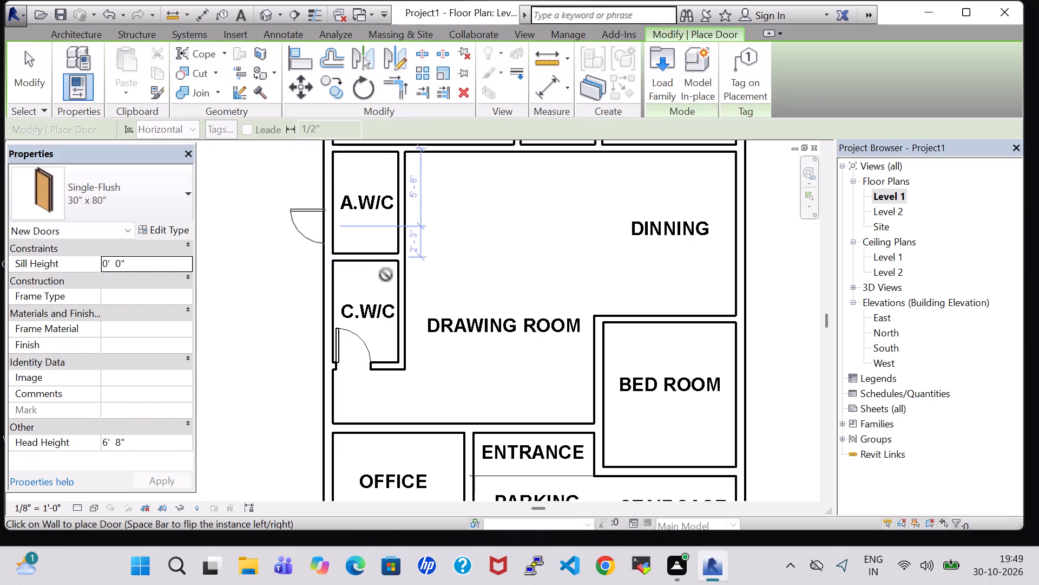
left_click(352, 154)
scroll(421, 244, "down", 2)
middle_click_drag(465, 246, 426, 372)
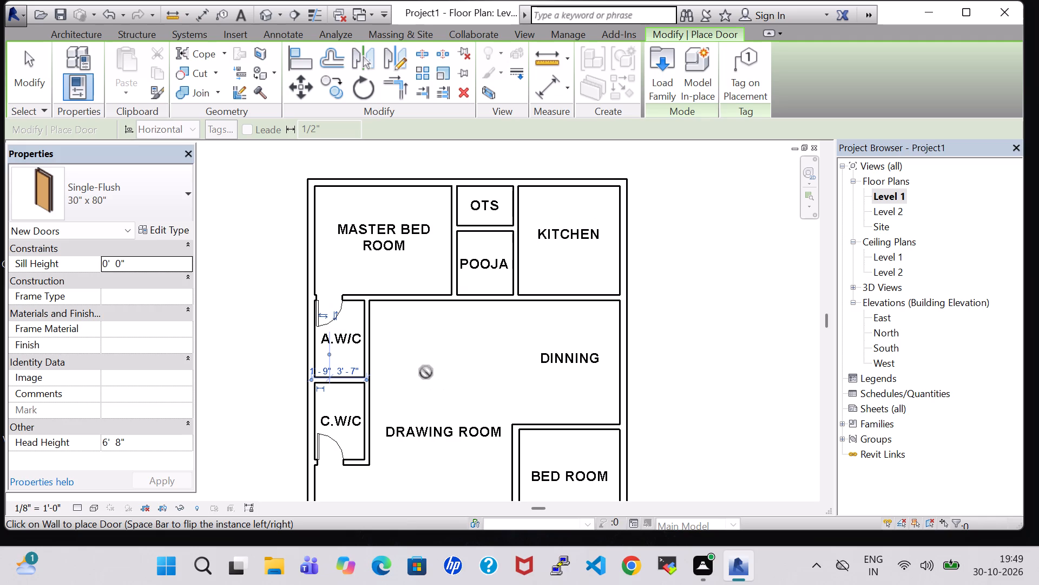
key("Escape")
key("Escape")
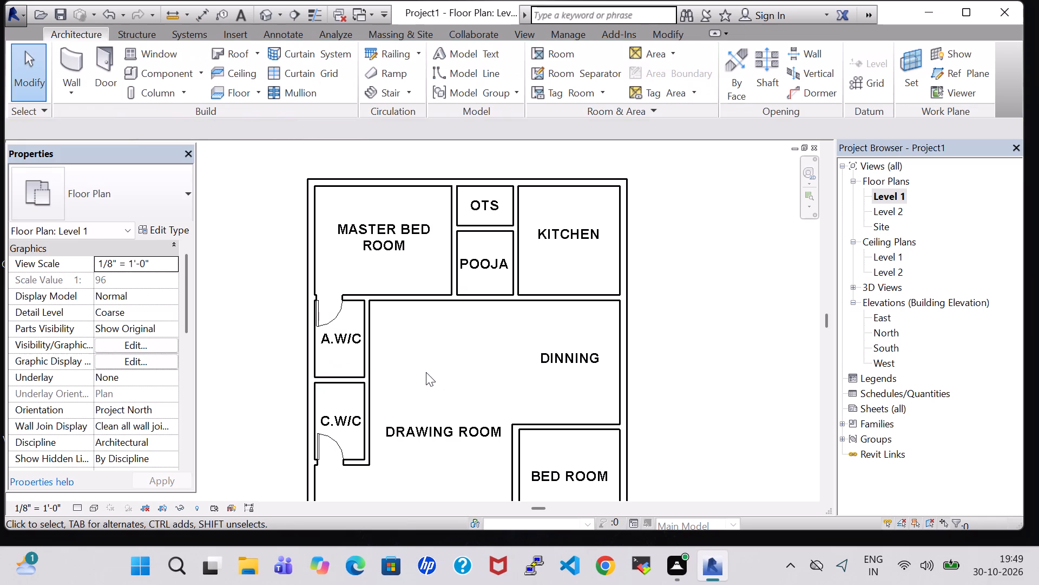
Load the residential door family Door-Interior-Double-Full Glass-Wood in the 60" x 80" type.
left_click(175, 77)
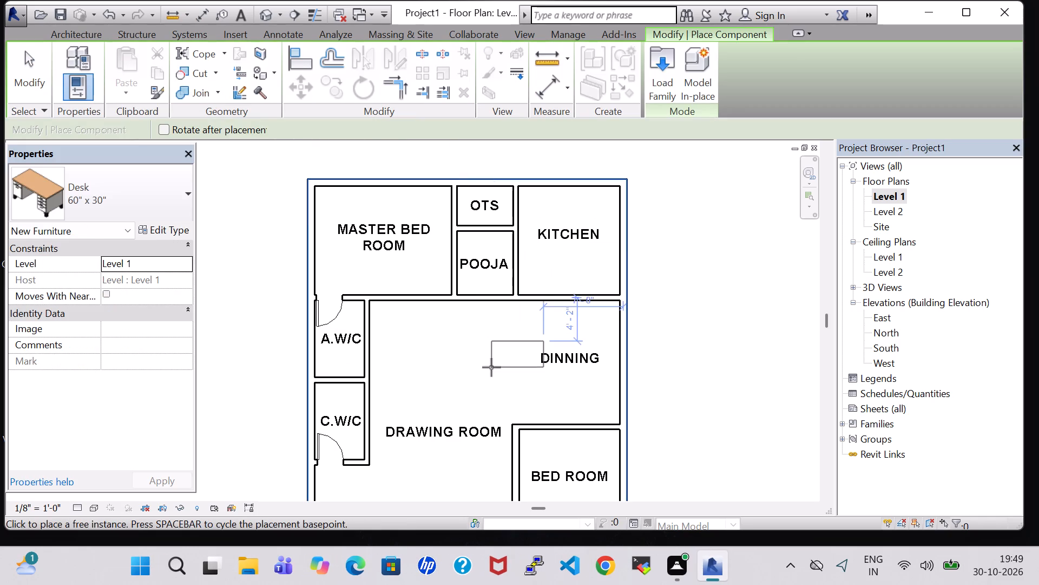
left_click(63, 30)
left_click(108, 60)
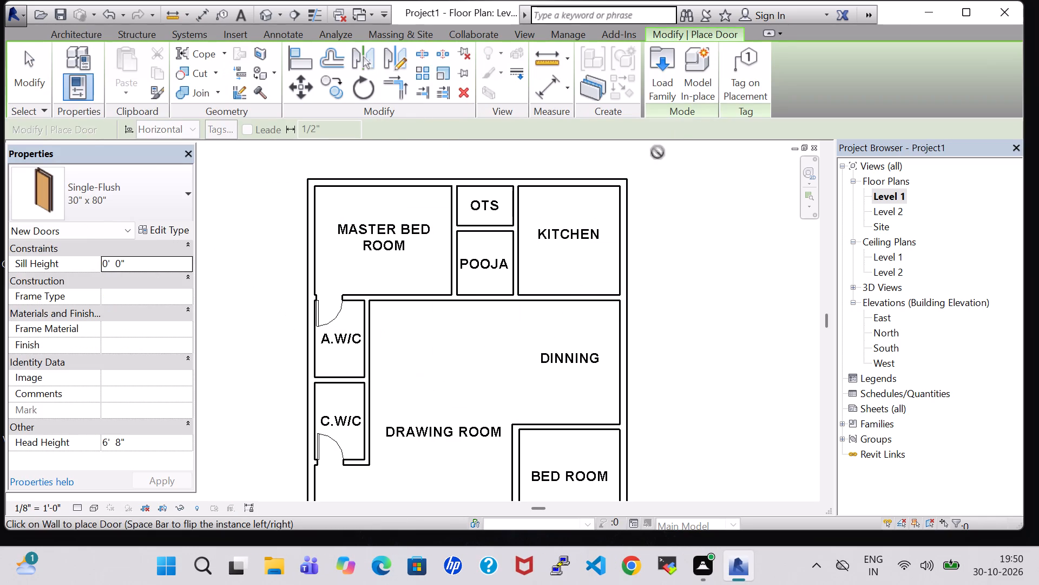
left_click(670, 71)
scroll(601, 354, "down", 2)
scroll(604, 329, "up", 1)
scroll(599, 220, "up", 1)
triple_click(603, 265)
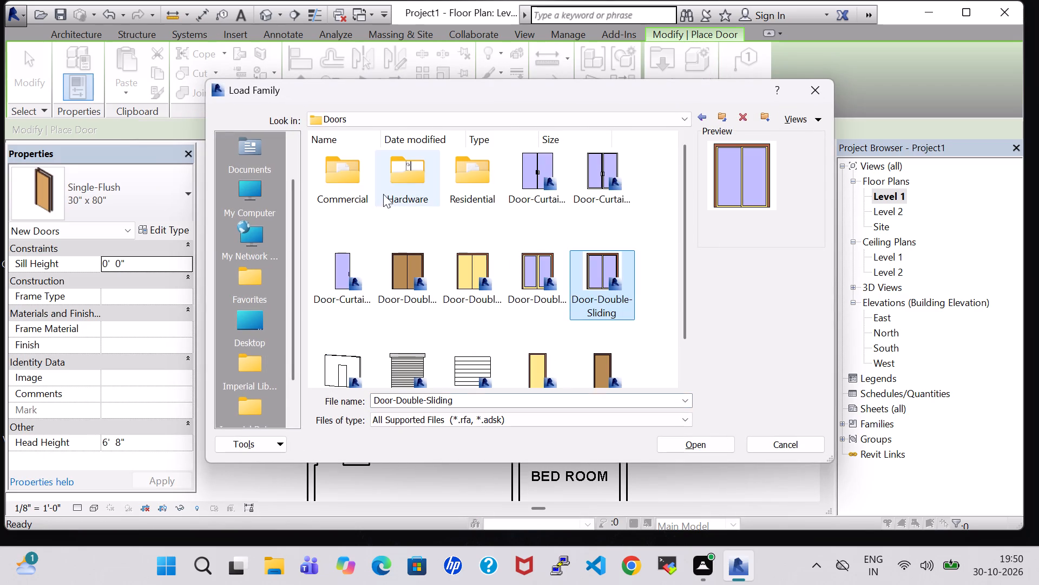
double_click(443, 179)
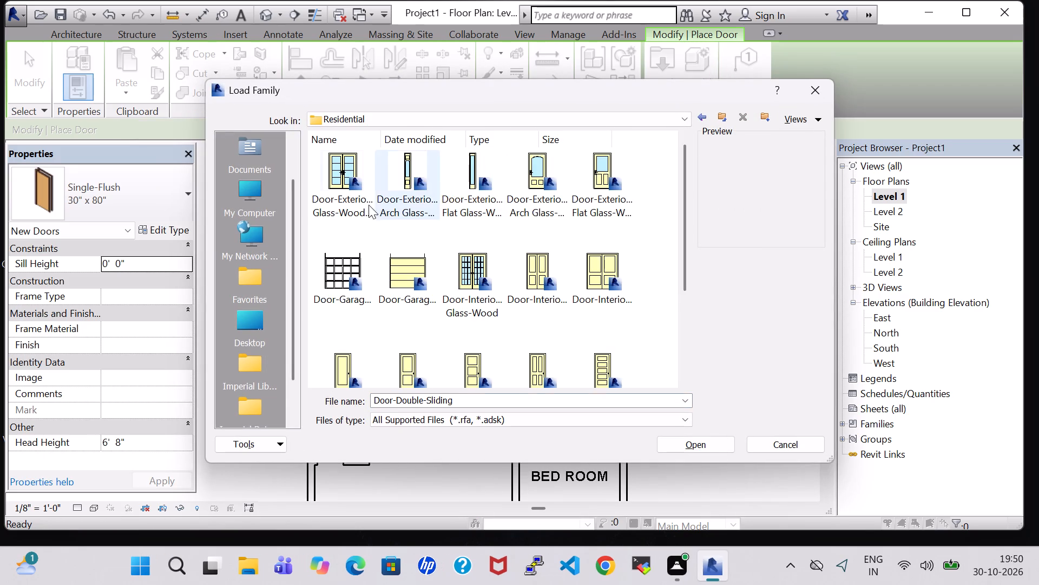
left_click(348, 198)
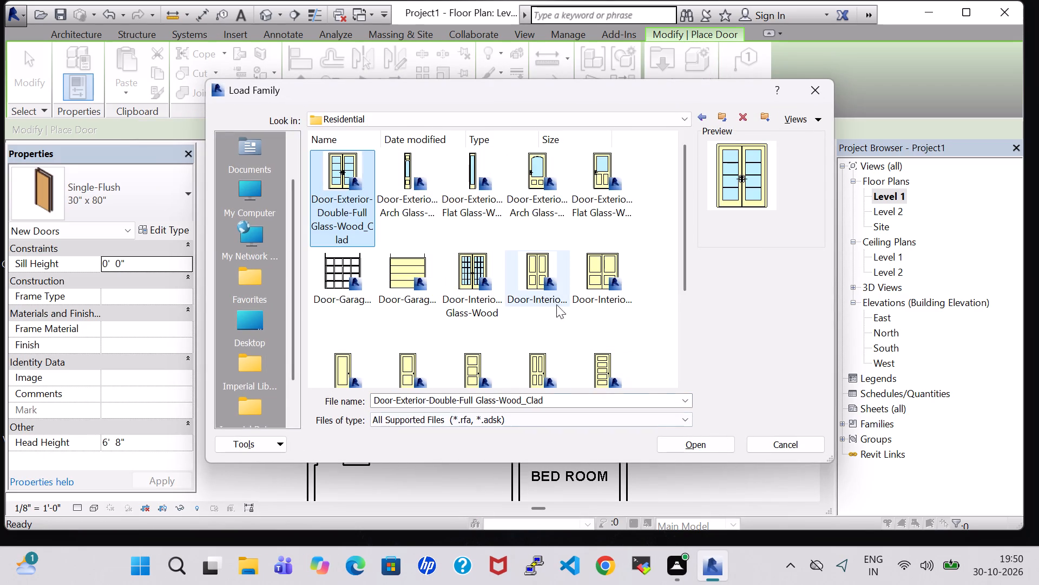
left_click(474, 299)
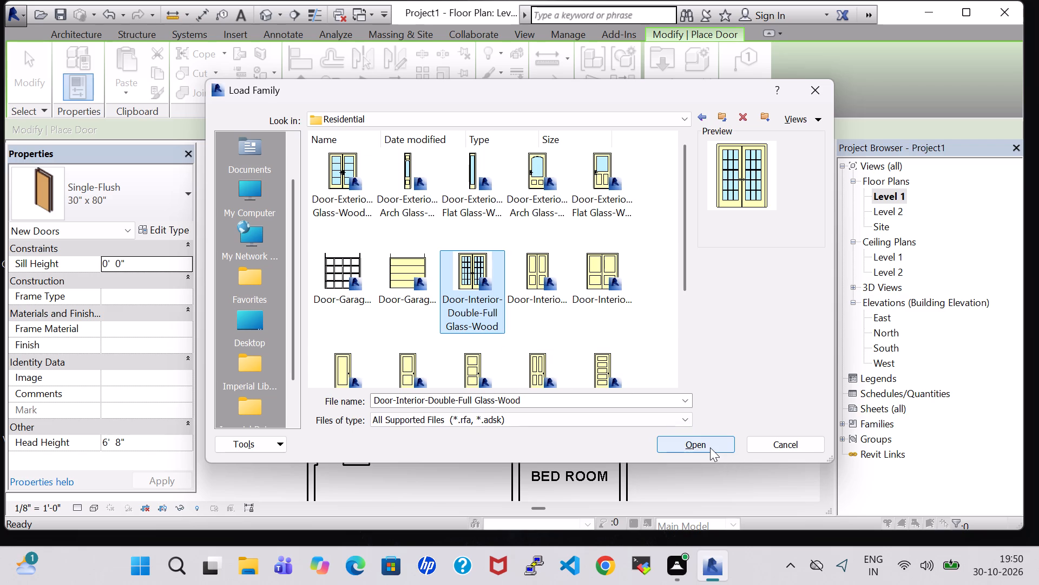
left_click(710, 447)
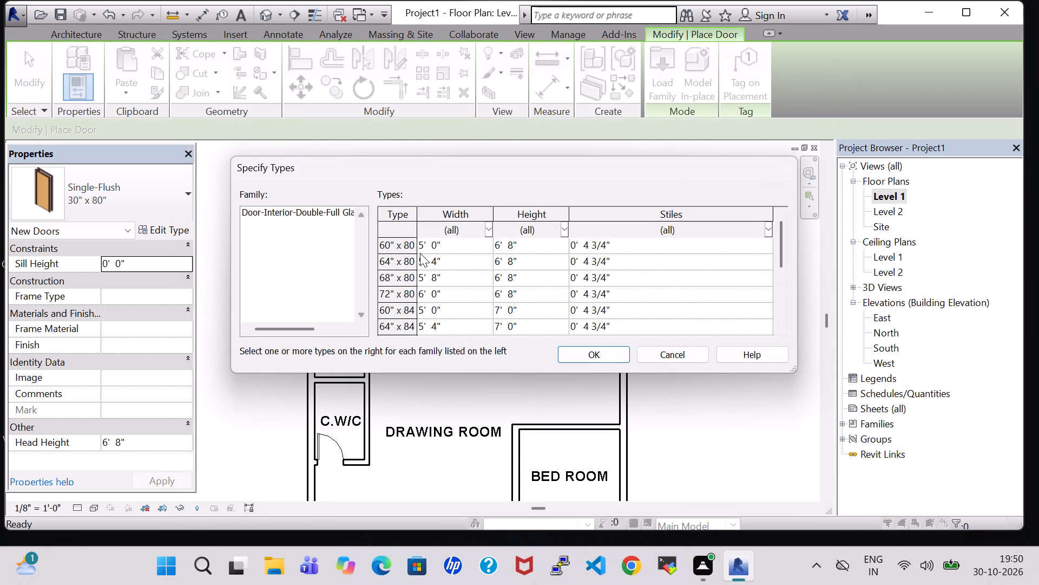
left_click(415, 250)
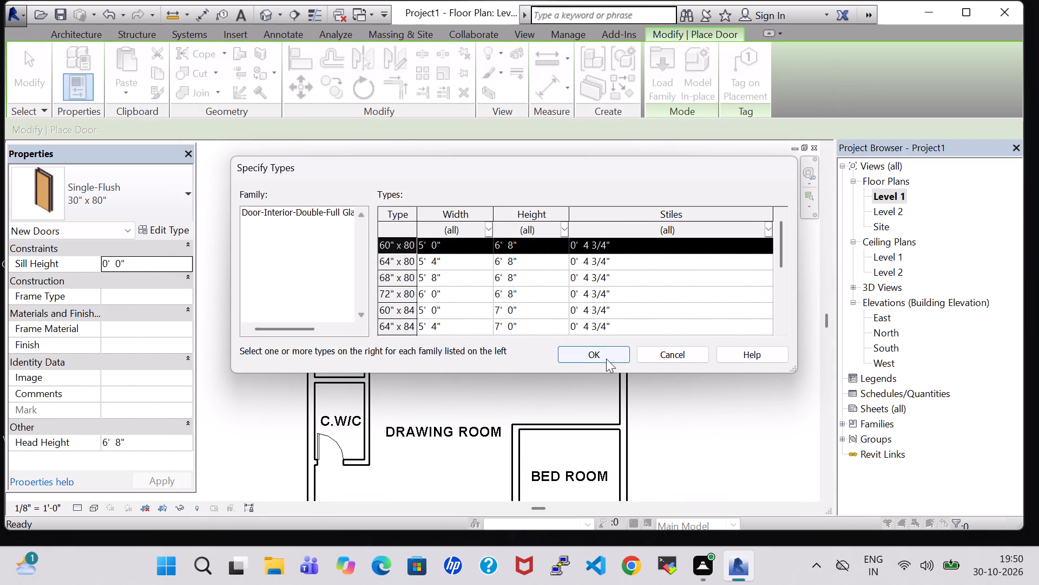
left_click(606, 359)
Place the 60" x 80" double glass door between DRAWING ROOM and ENTRANCE, centred about 4'-8 1/2" from each side wall and swinging into DRAWING ROOM.
middle_click_drag(459, 399, 470, 250)
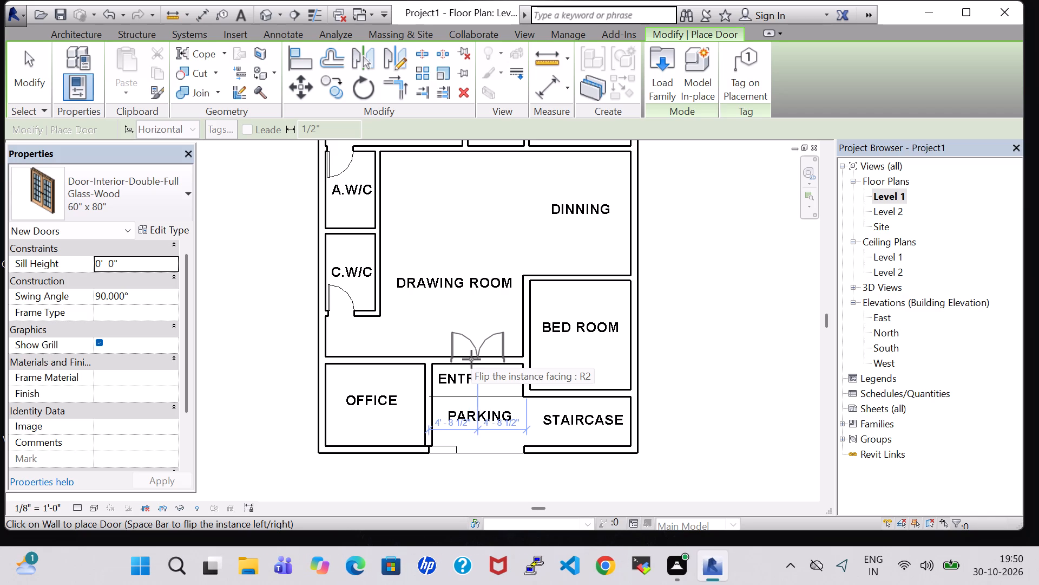
left_click(471, 359)
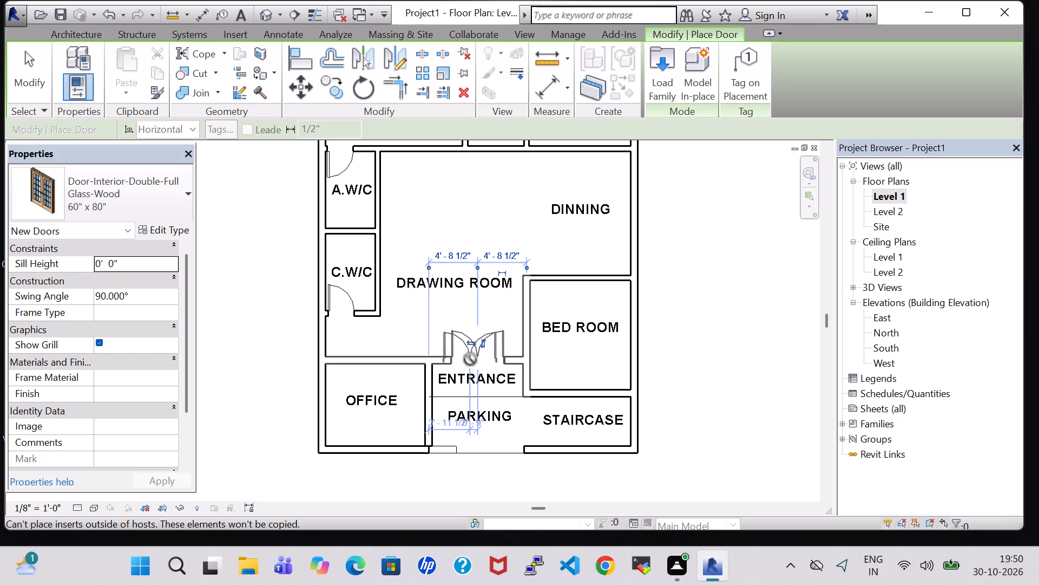
key("Escape")
key("Escape")
key("Escape")
key("Escape")
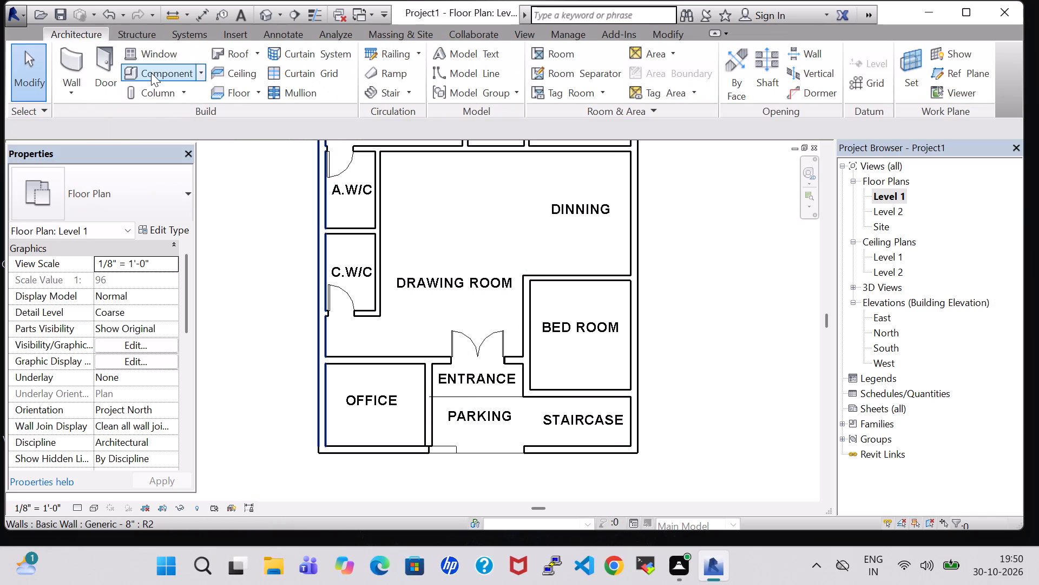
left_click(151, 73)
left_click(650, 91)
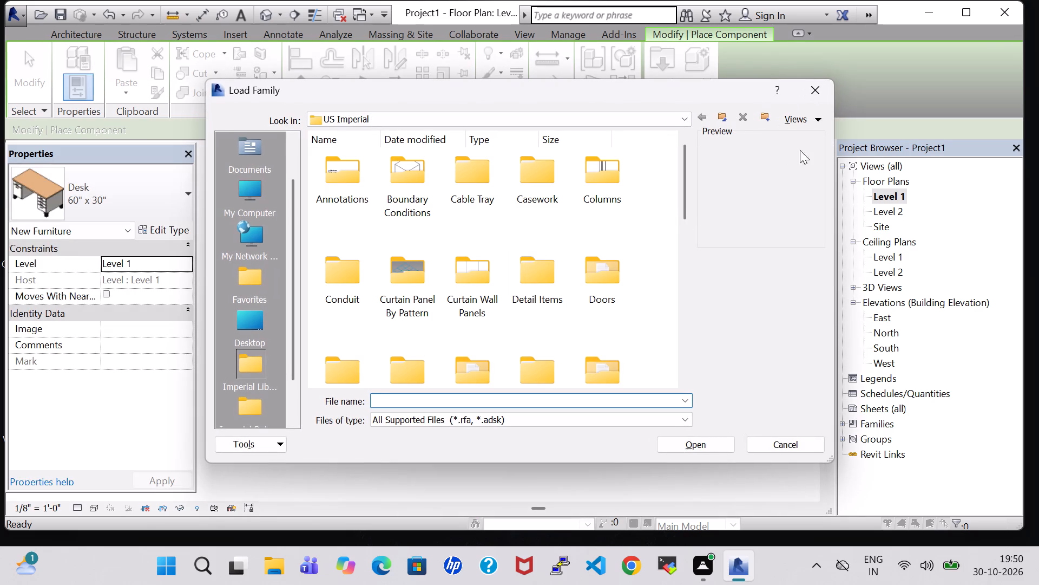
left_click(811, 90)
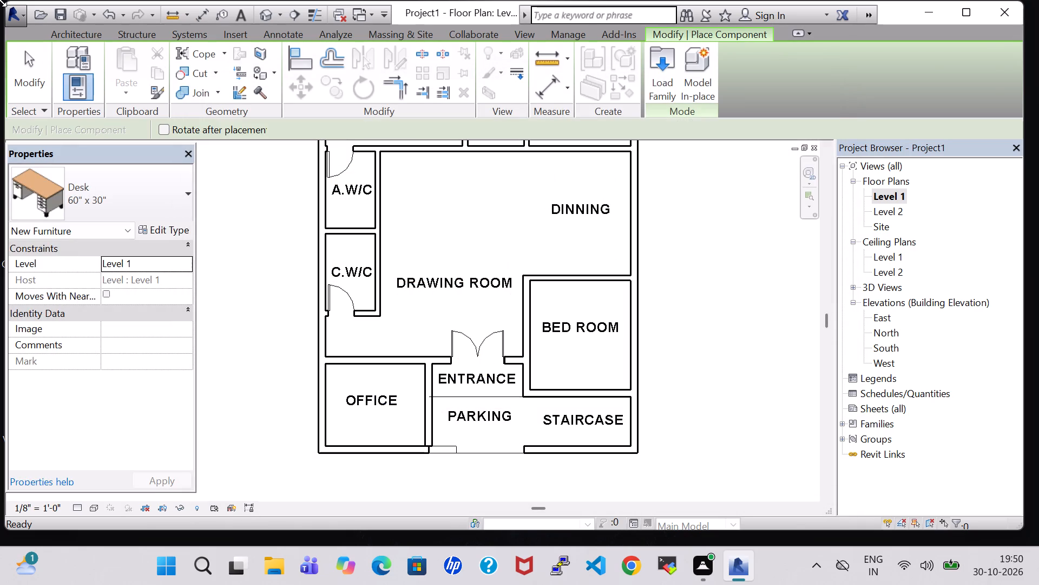
Load the residential door family Door-Exterior-Single-Entry-Half Arch Glass-Wood_Clad in the 30" x 80" type.
left_click(82, 29)
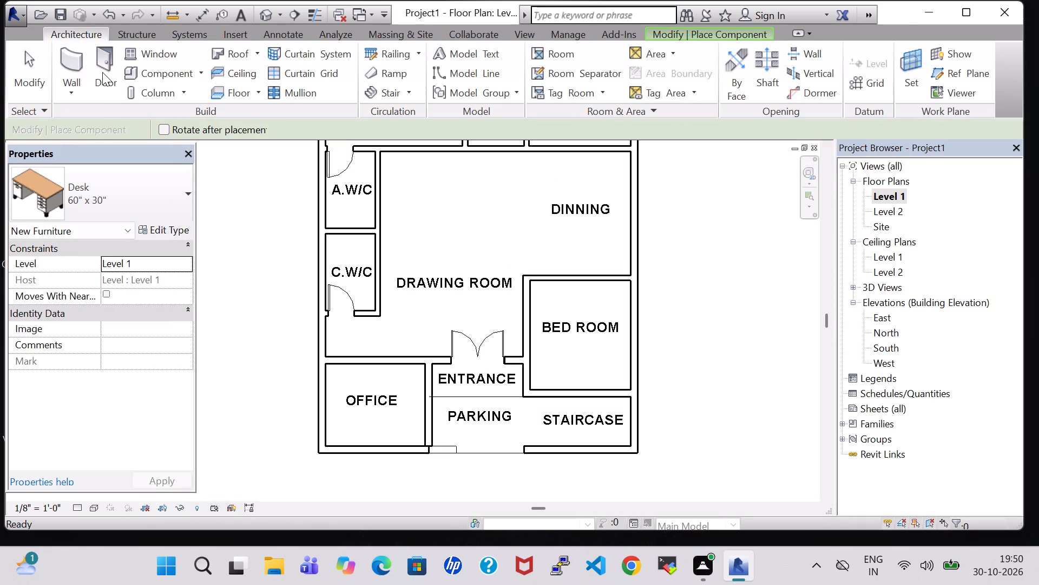
left_click(102, 72)
left_click(658, 75)
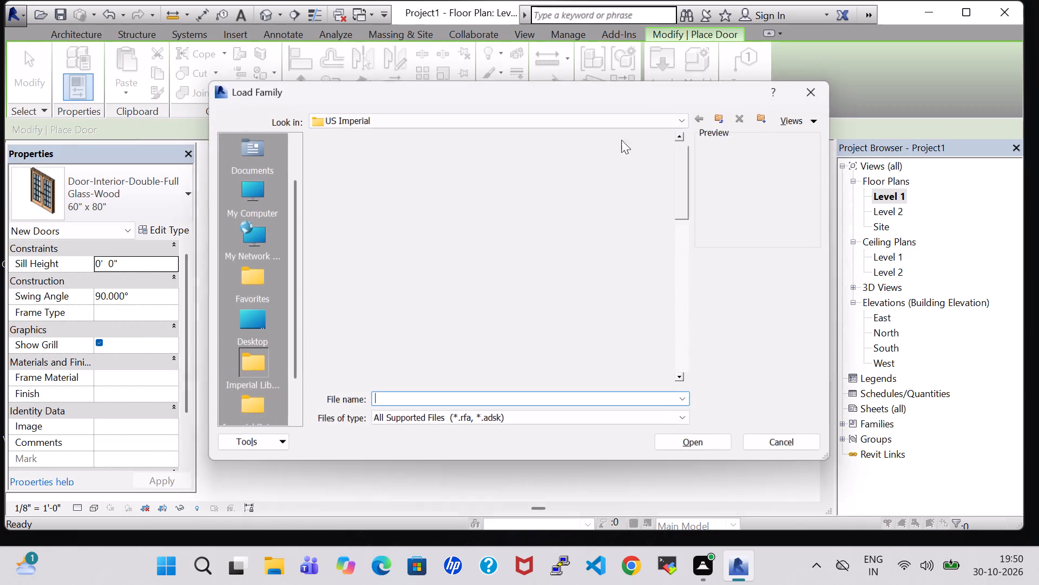
double_click(606, 277)
double_click(478, 188)
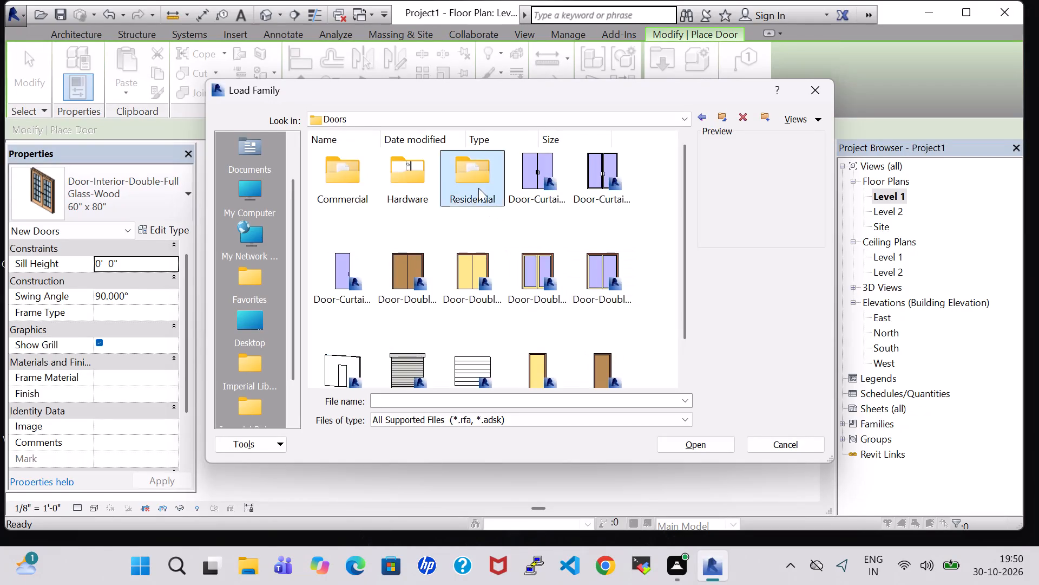
left_click(536, 184)
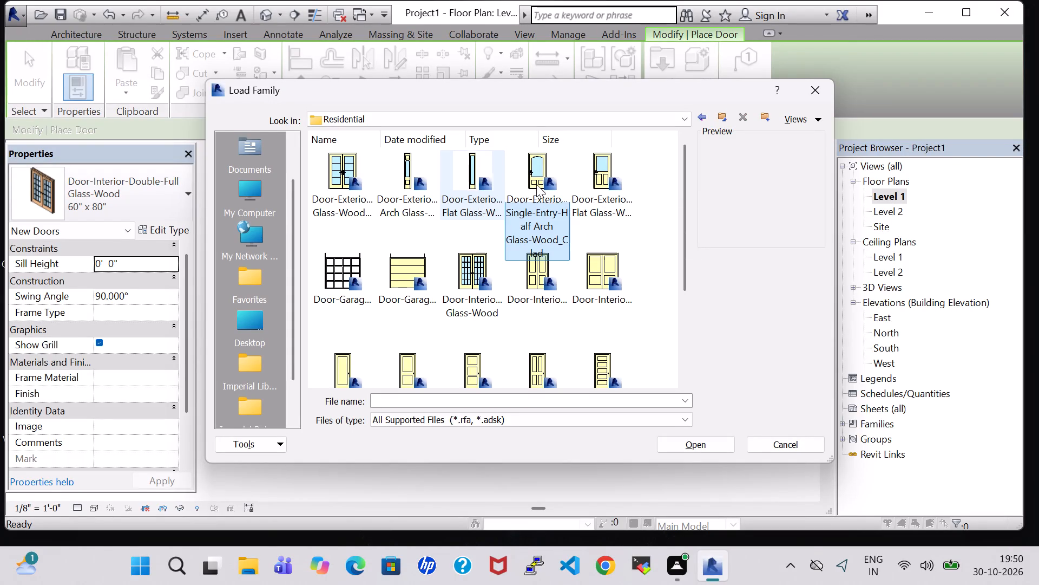
left_click(703, 450)
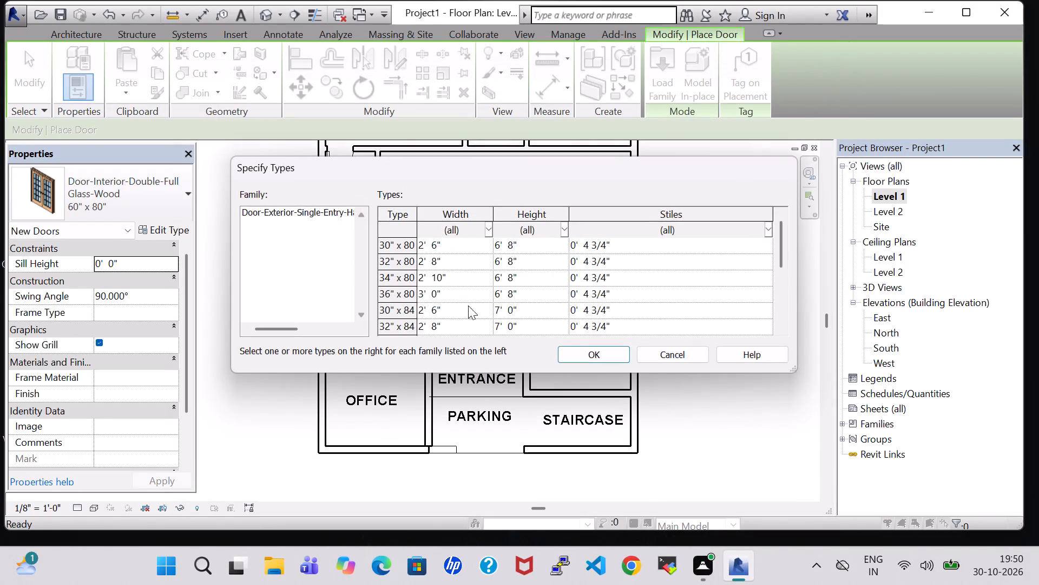
left_click(429, 246)
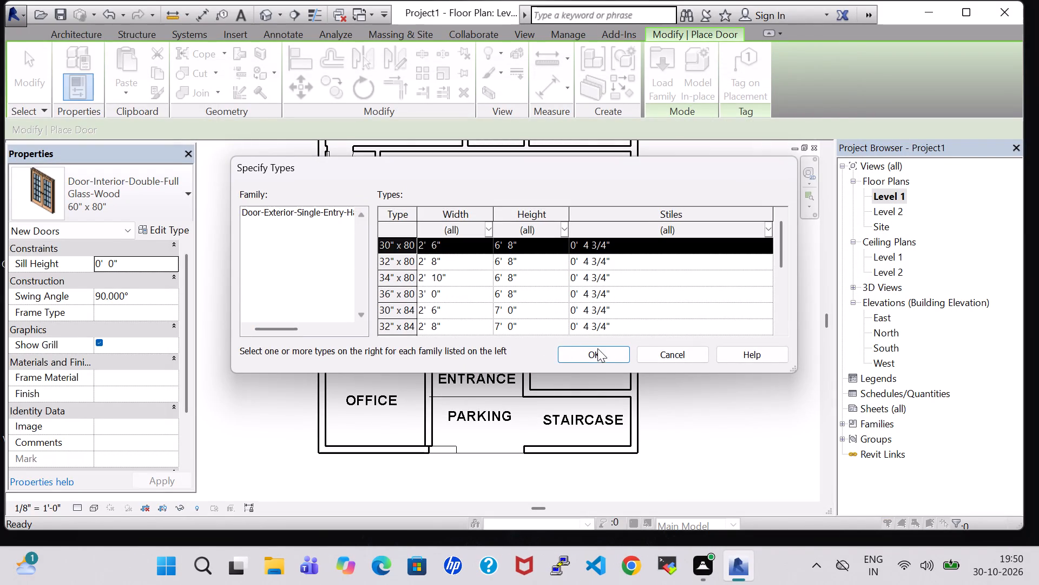
left_click(599, 350)
Place the 30" x 80" half-arch glass door between ENTRANCE and OFFICE, swinging into OFFICE, about 1'-9" from the north wall's centreline.
scroll(417, 386, "up", 5)
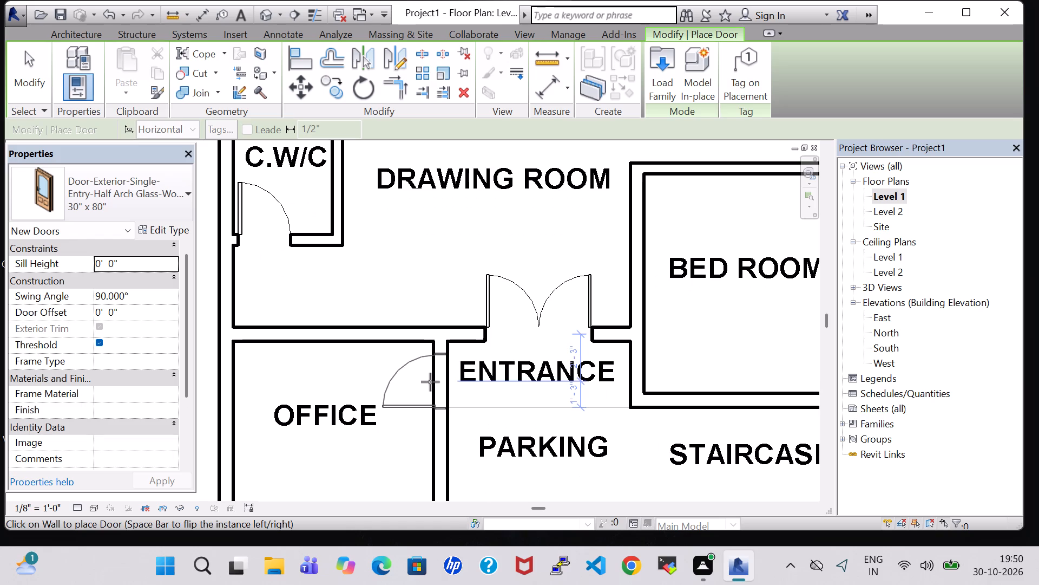
key("space")
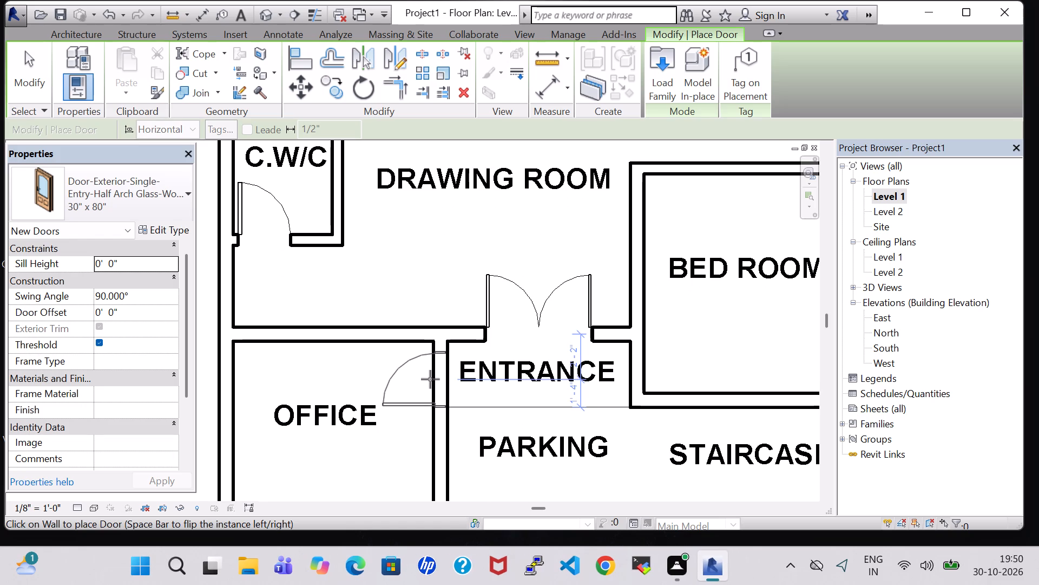
left_click(431, 372)
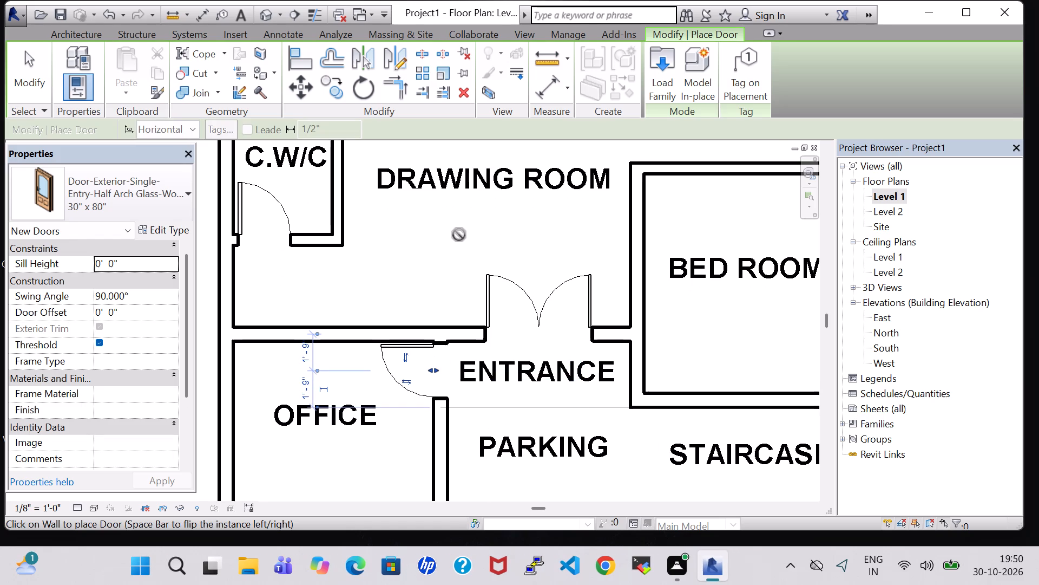
key("Escape")
key("Escape")
Nudge the door between ENTRANCE and OFFICE slightly south, to about 1'-11" from the north wall's centreline.
left_click(440, 363)
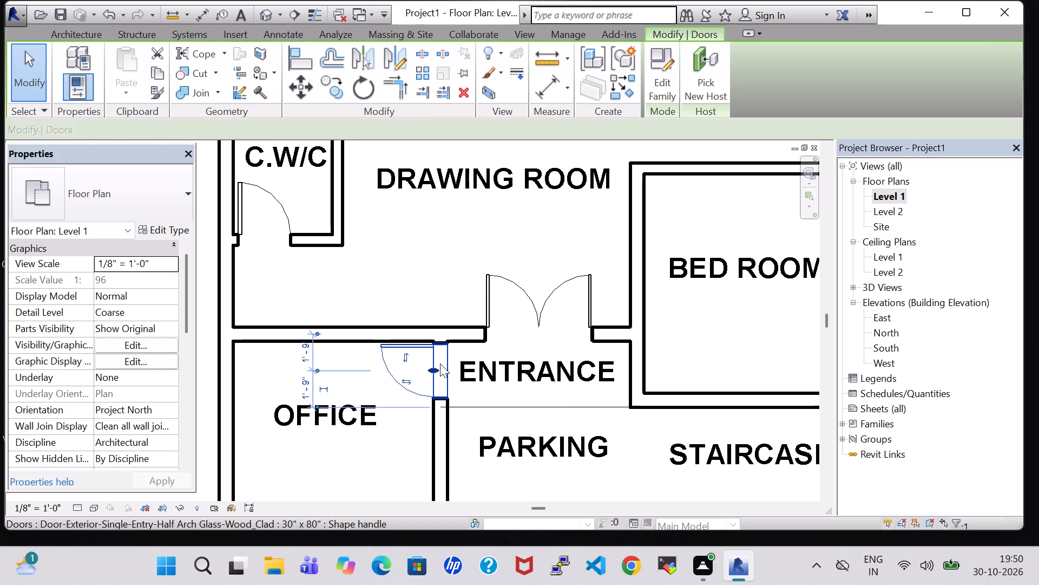
key("Down")
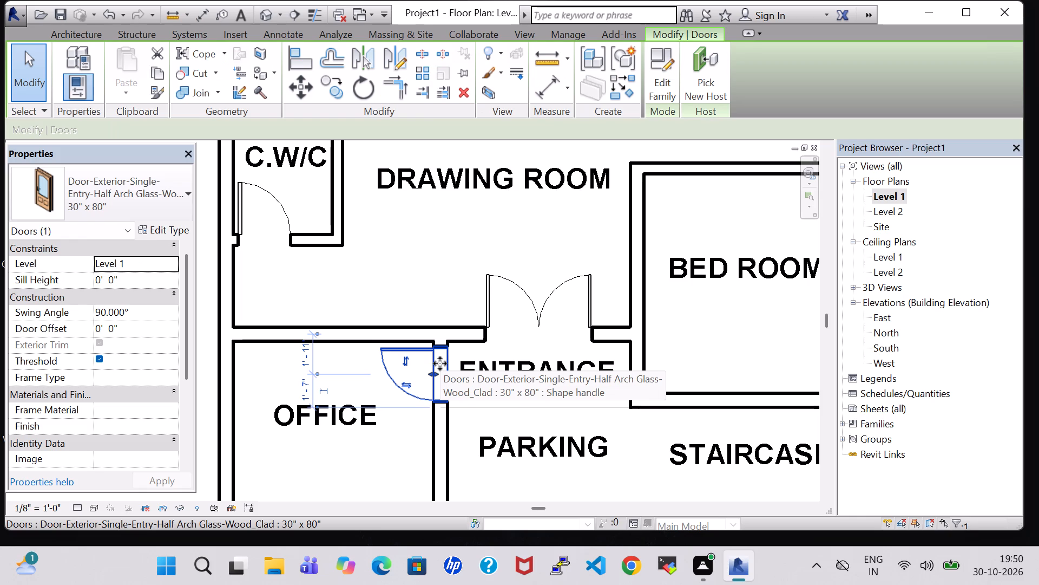
left_click(448, 284)
Place a 30" x 80" half-arch glass door between DRAWING ROOM and OFFICE, swinging into OFFICE, about 1'-10" from the west wall's centreline.
scroll(448, 284, "down", 4)
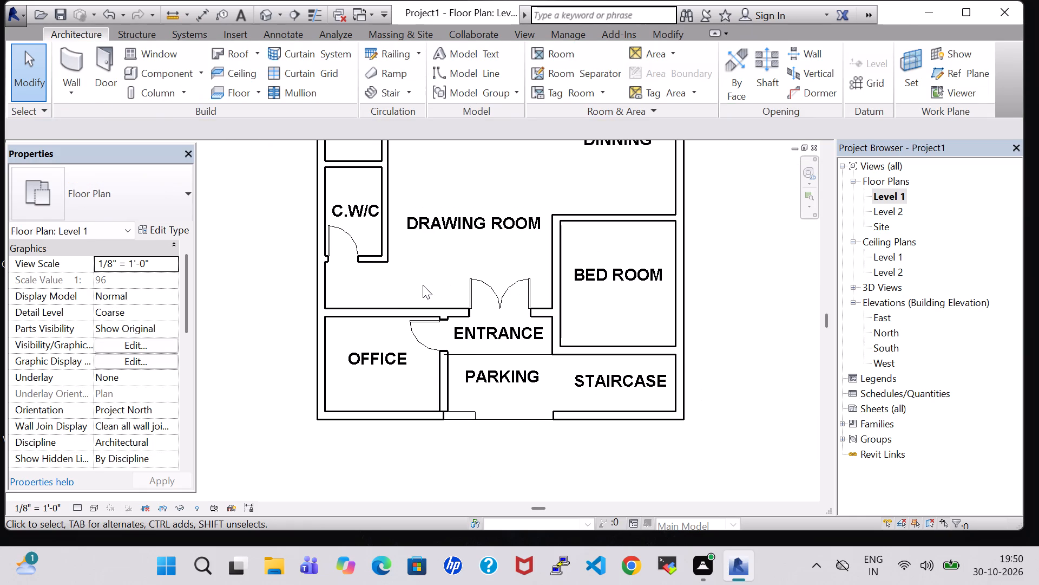
left_click(111, 68)
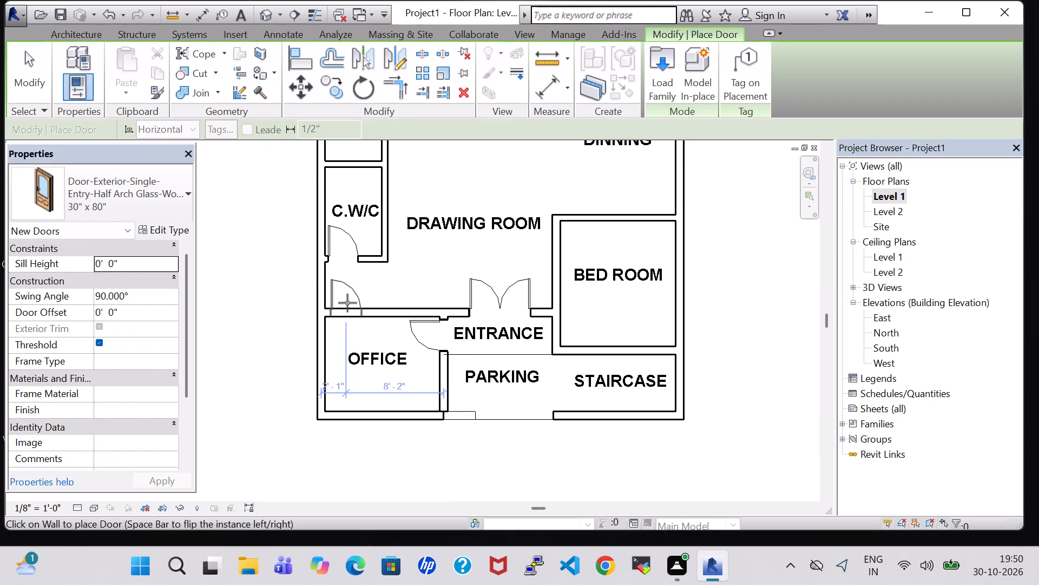
key("space")
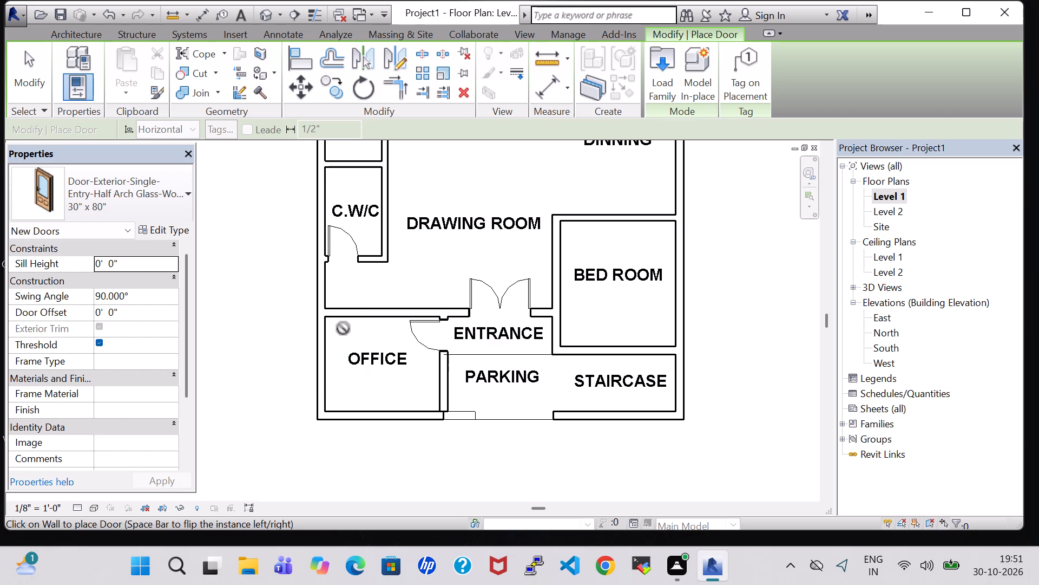
left_click(343, 320)
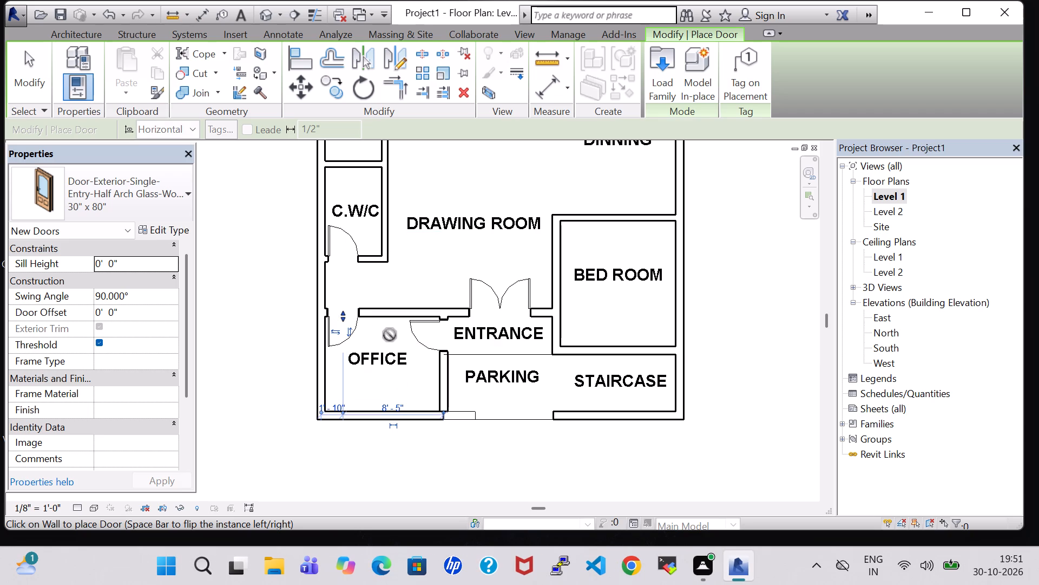
key("Escape")
key("Escape")
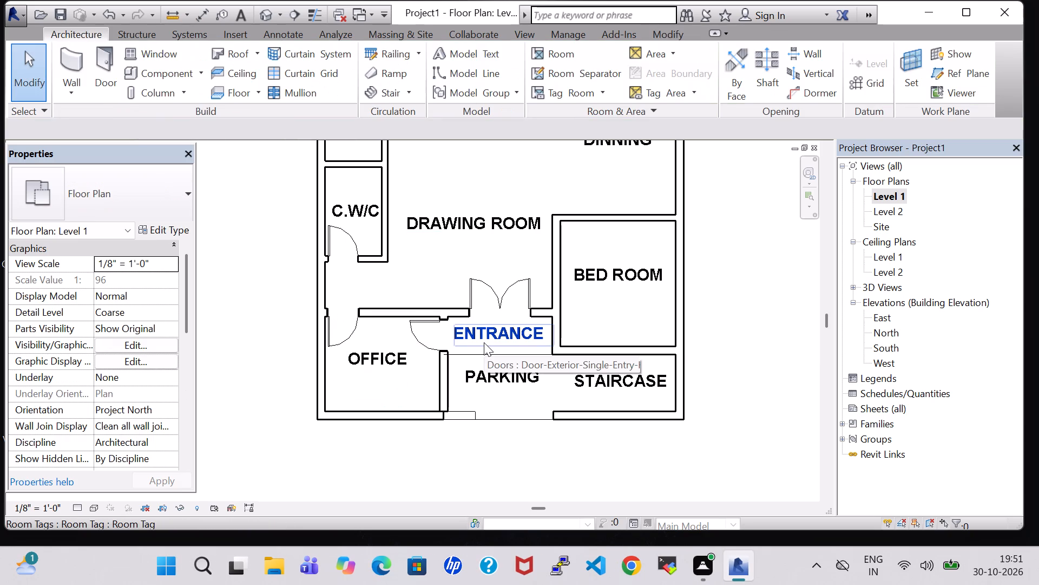
Place a 30" x 80" half-arch glass door in BED ROOM's north wall, swinging into BED ROOM, about 1'-9" from its west wall's centreline.
middle_click_drag(443, 257, 425, 268)
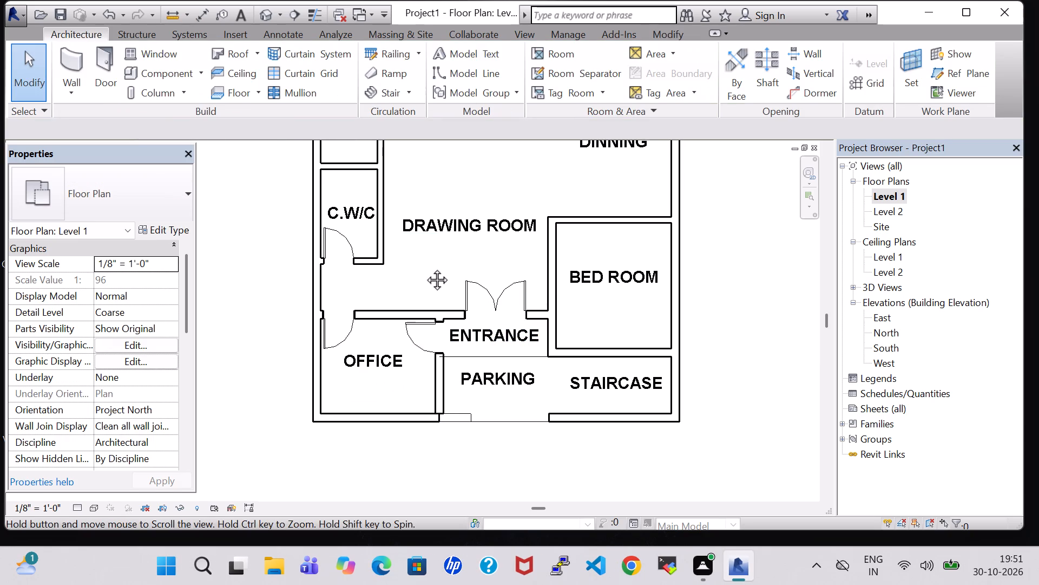
middle_click_drag(425, 268, 396, 289)
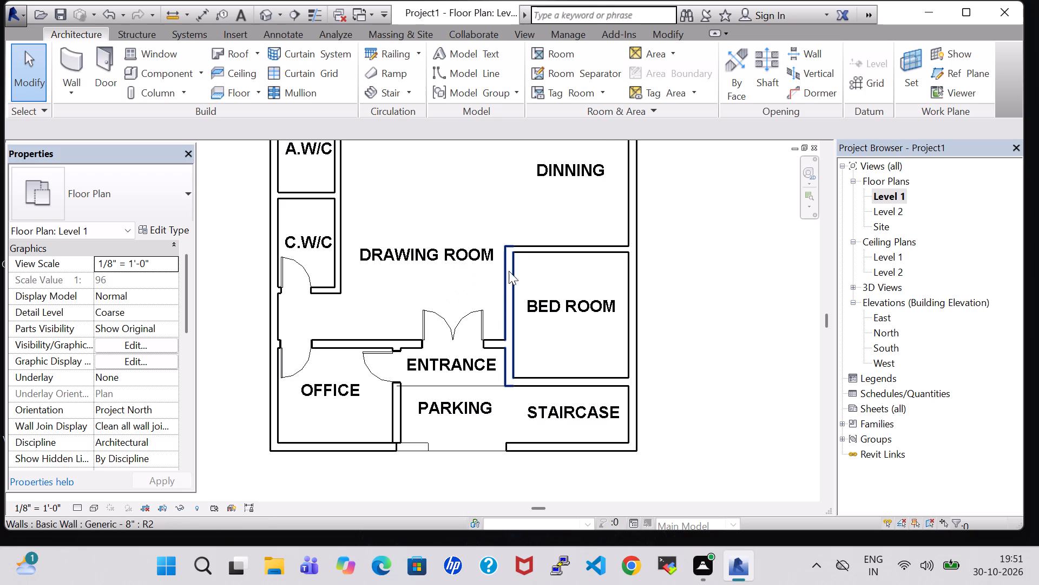
left_click(107, 75)
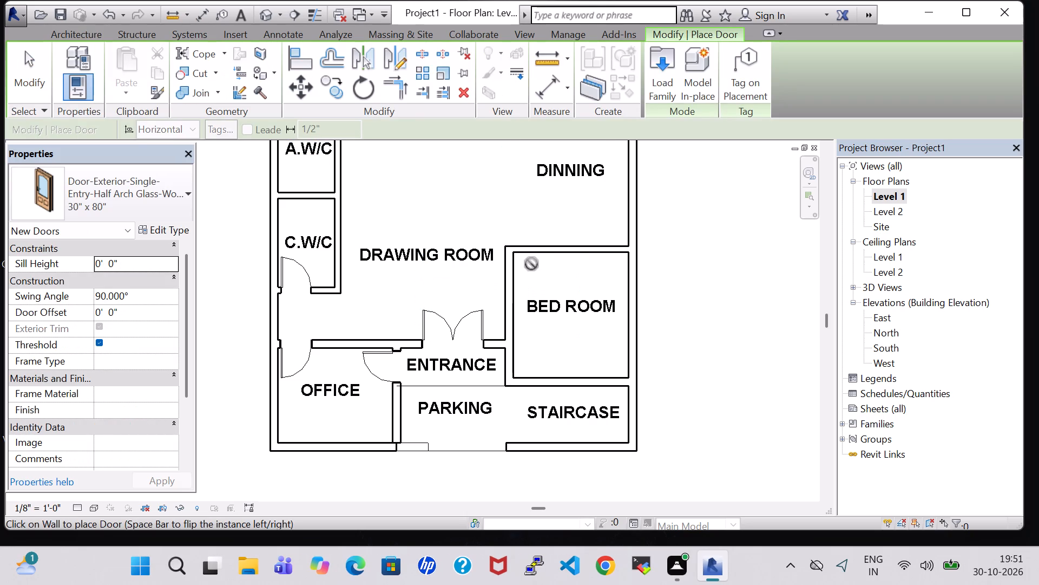
key("space")
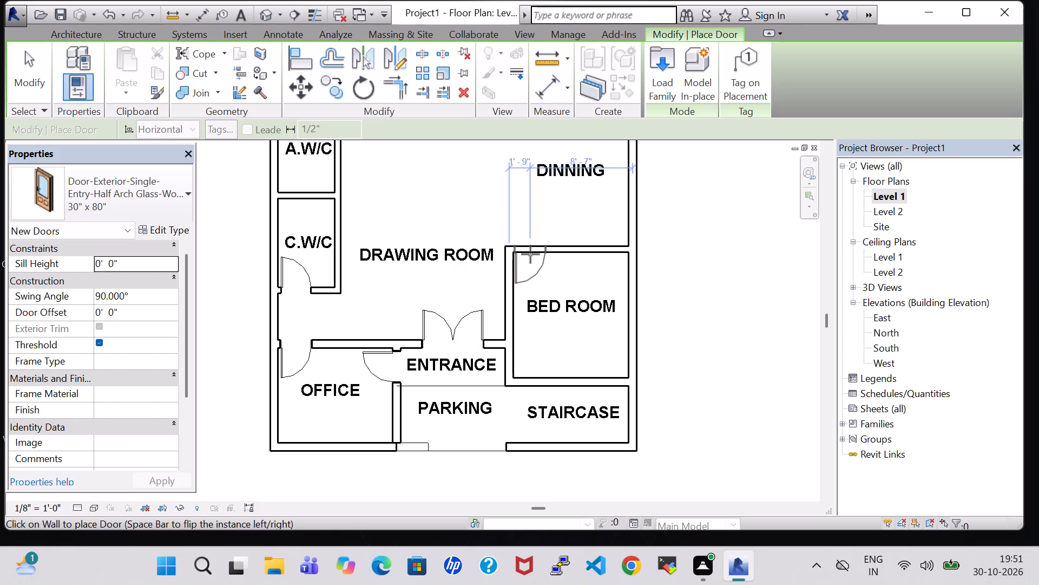
left_click(530, 254)
Place a 30" x 80" half-arch glass door in MASTER BED ROOM's south wall, swinging into MASTER BED ROOM, about 1'-9" from its east wall's centreline.
scroll(603, 298, "down", 3)
middle_click_drag(692, 274, 680, 420)
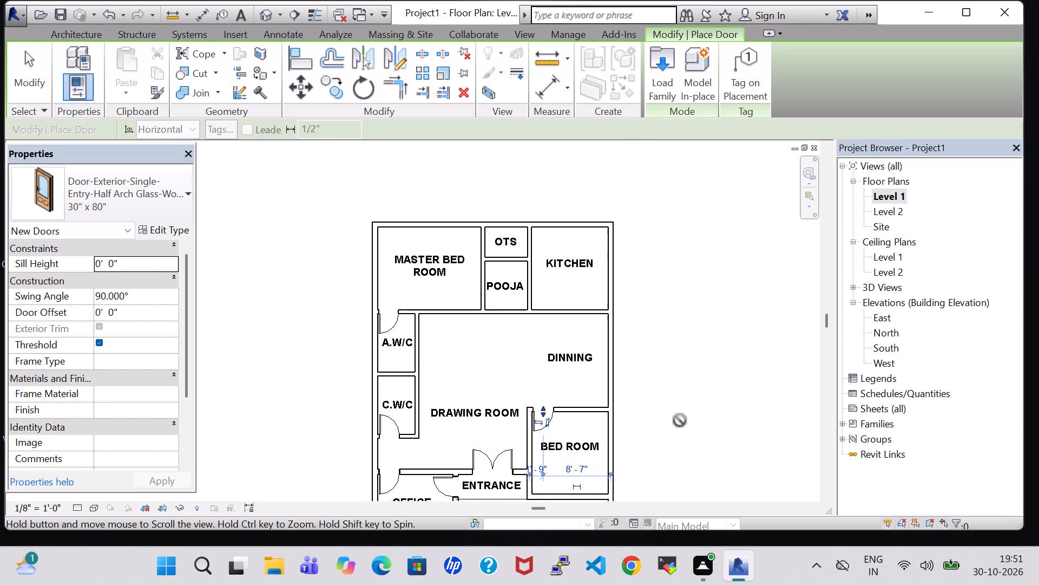
middle_click_drag(680, 420, 680, 419)
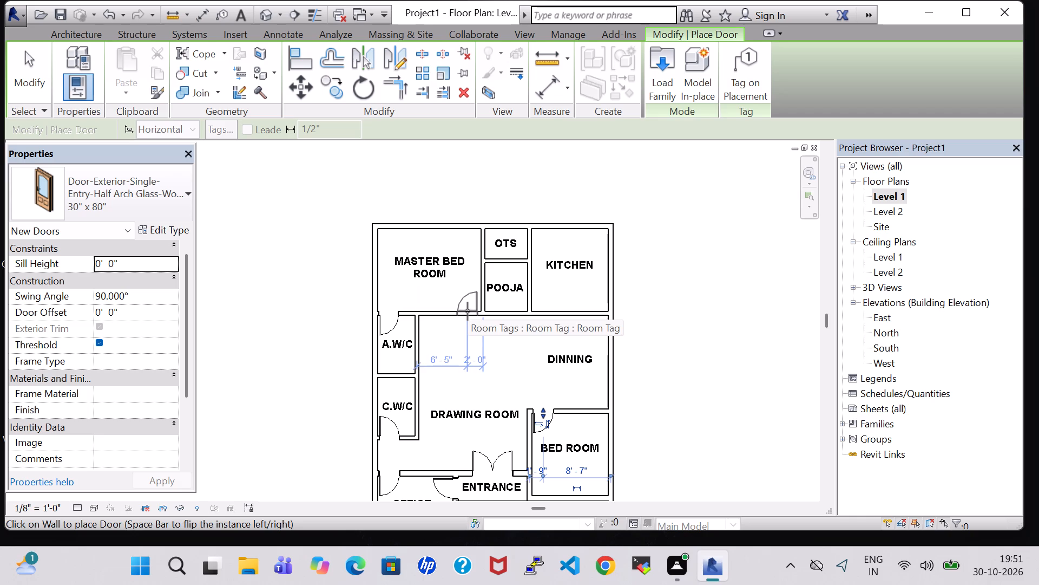
scroll(468, 311, "up", 4)
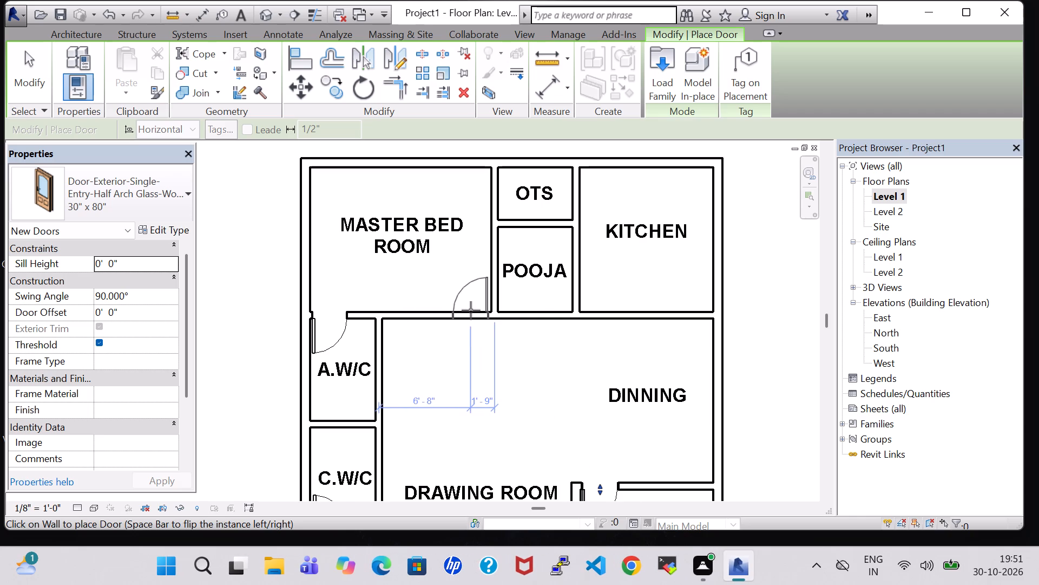
left_click(471, 310)
scroll(499, 384, "down", 1)
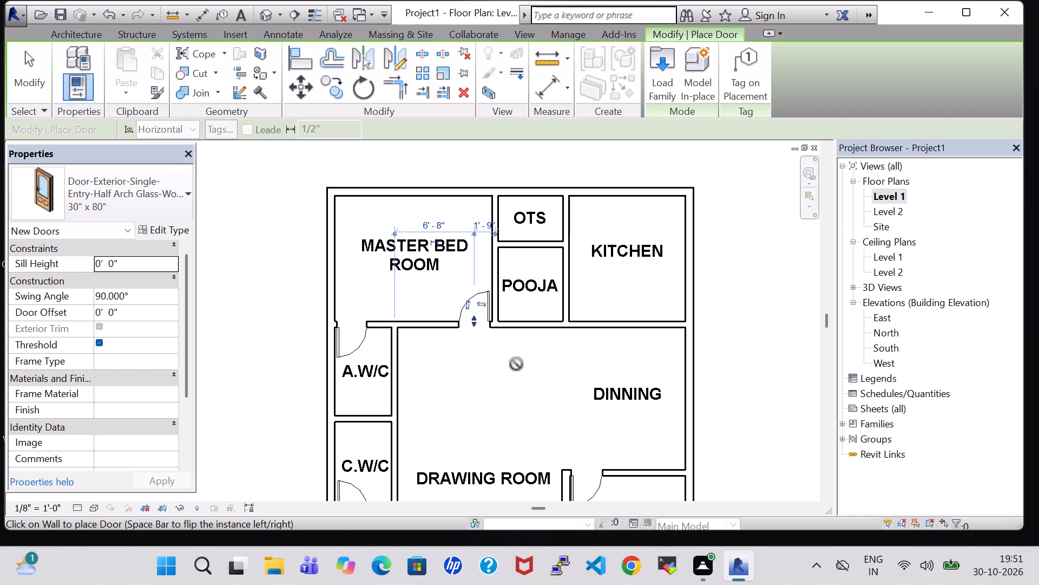
key("Escape")
key("Escape")
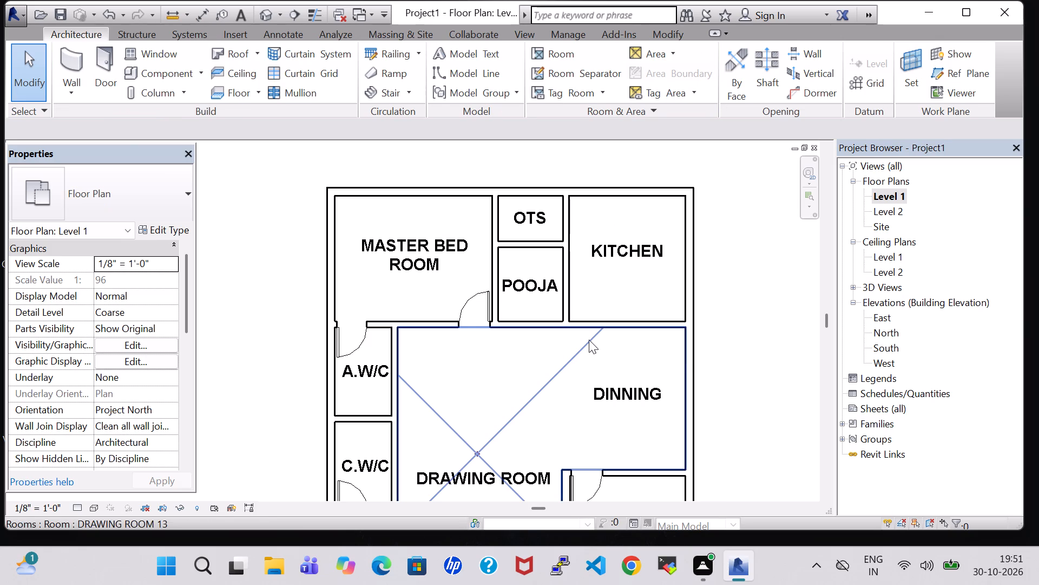
Load the 20" x 80" type of the residential Door-Interior-Single-Full Glass-Wood family for door placement.
left_click(102, 60)
left_click(662, 79)
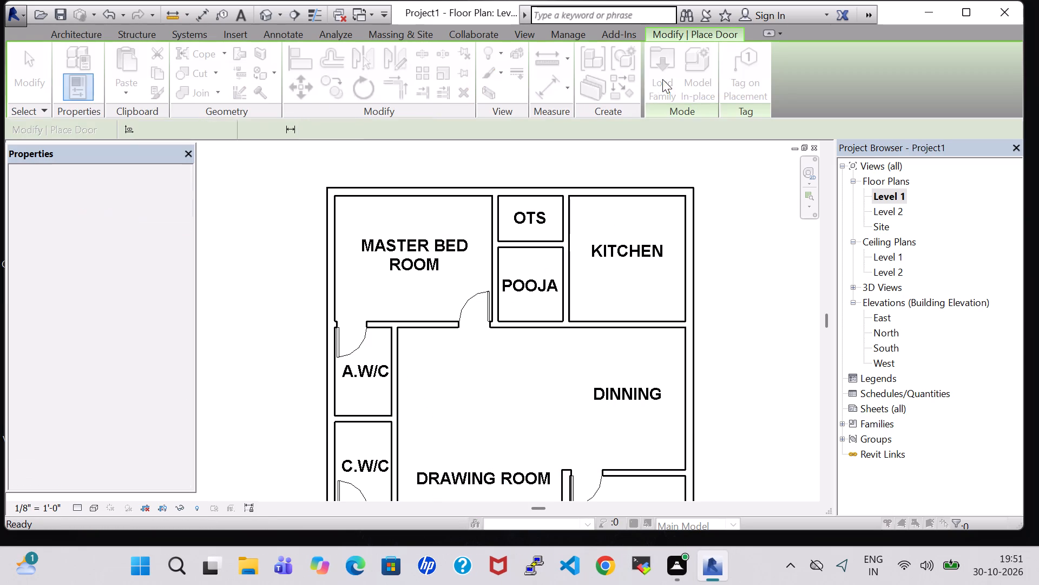
scroll(616, 287, "down", 1)
scroll(601, 228, "up", 1)
double_click(604, 258)
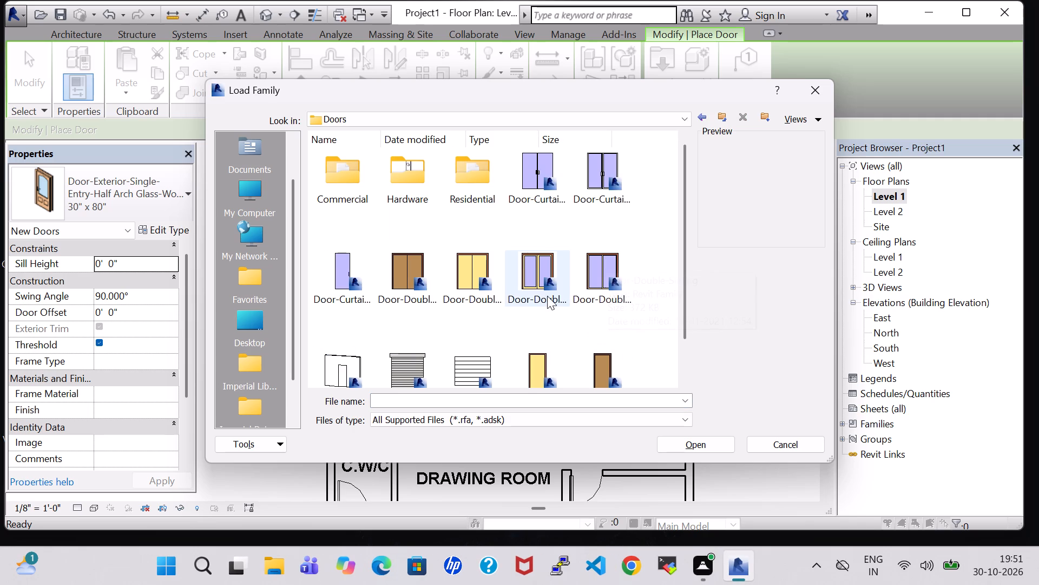
scroll(547, 296, "down", 3)
scroll(578, 295, "up", 2)
double_click(480, 185)
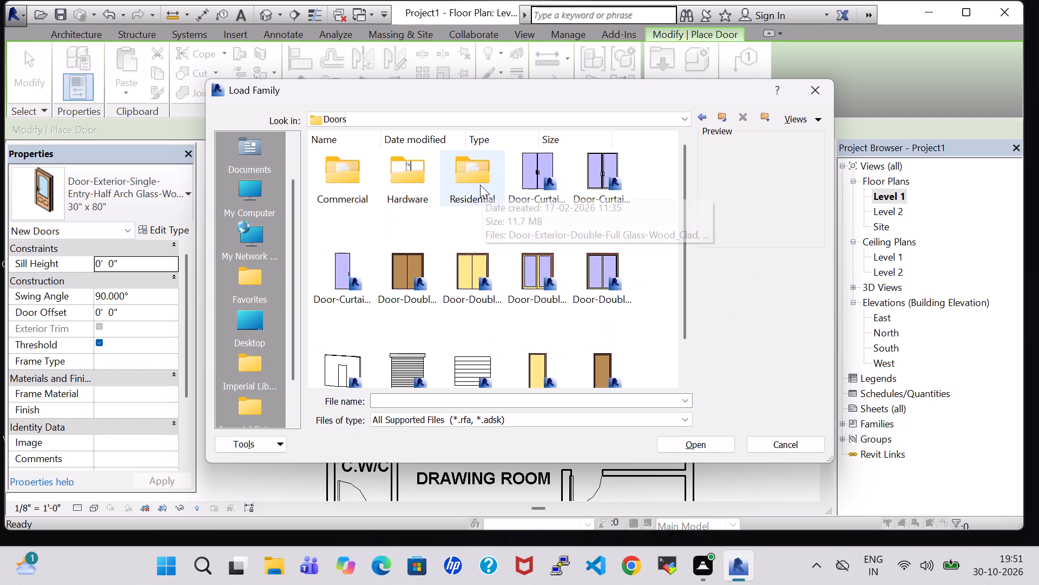
scroll(498, 277, "down", 2)
left_click(490, 311)
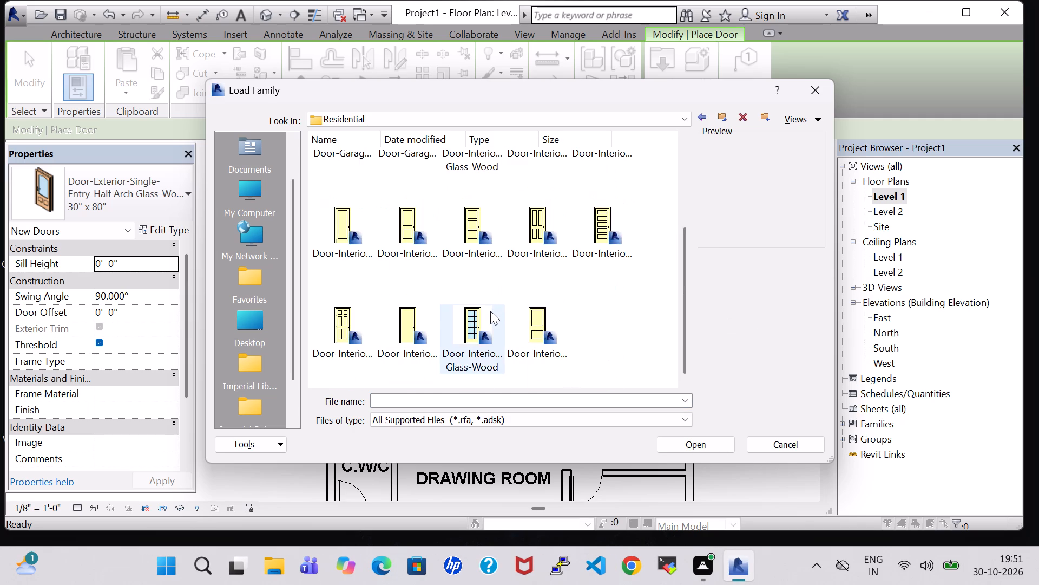
left_click(716, 439)
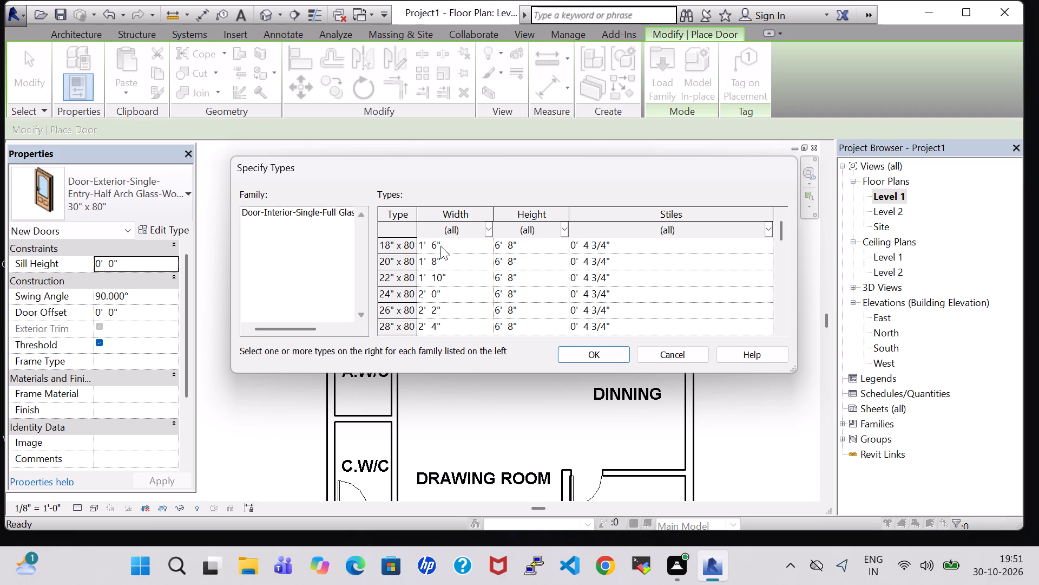
left_click(440, 259)
left_click(617, 356)
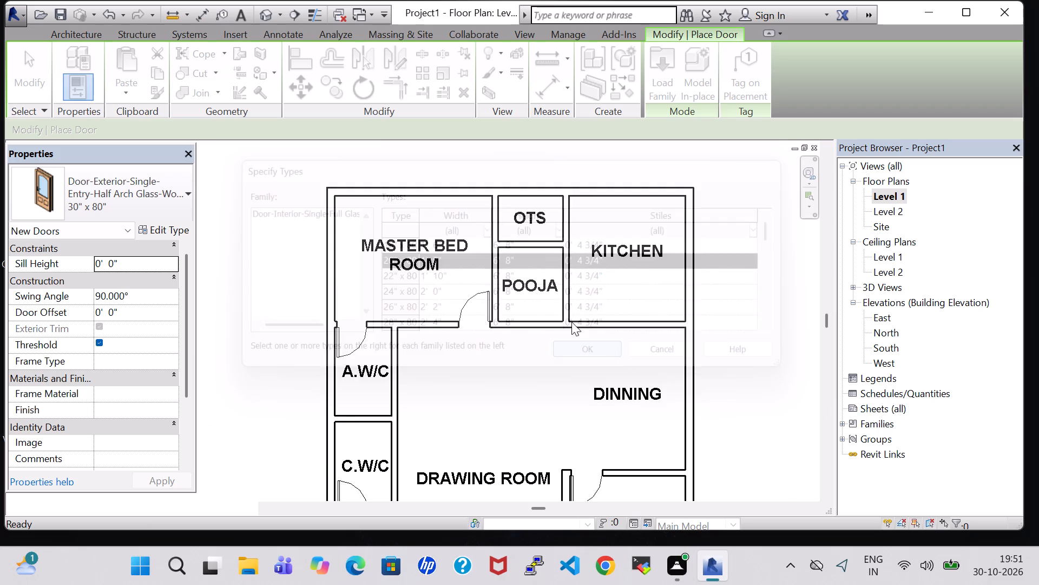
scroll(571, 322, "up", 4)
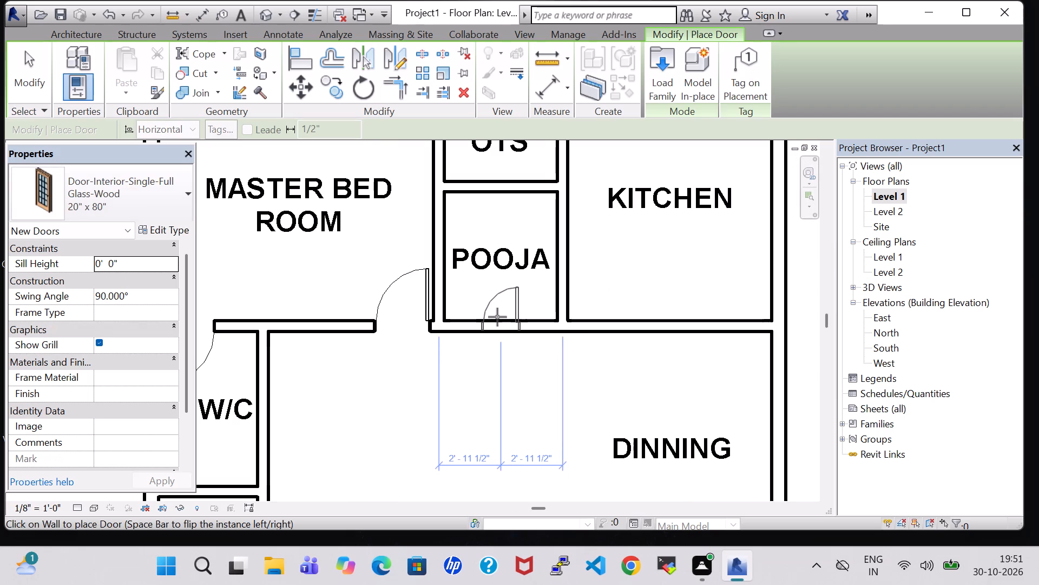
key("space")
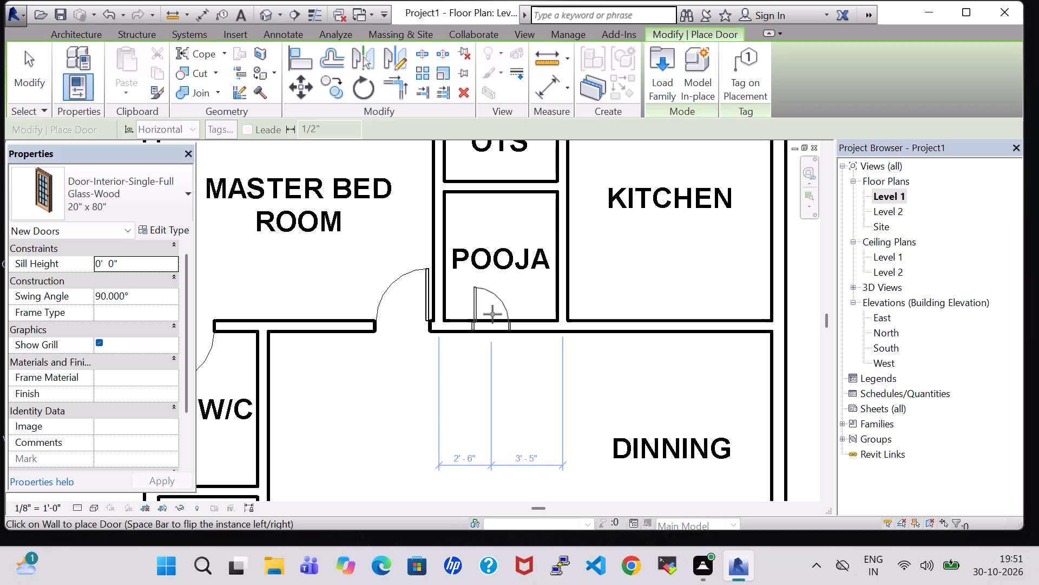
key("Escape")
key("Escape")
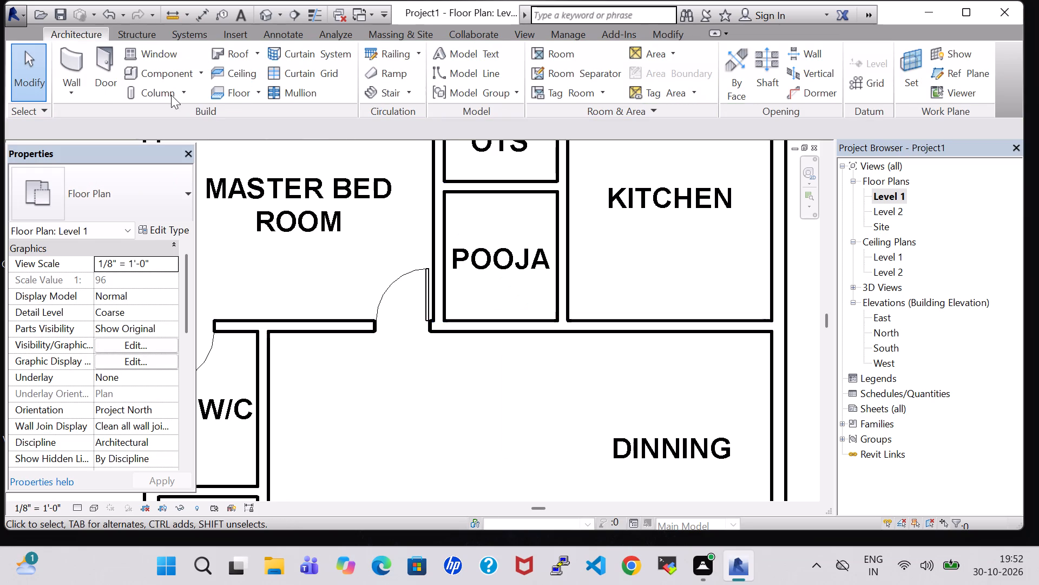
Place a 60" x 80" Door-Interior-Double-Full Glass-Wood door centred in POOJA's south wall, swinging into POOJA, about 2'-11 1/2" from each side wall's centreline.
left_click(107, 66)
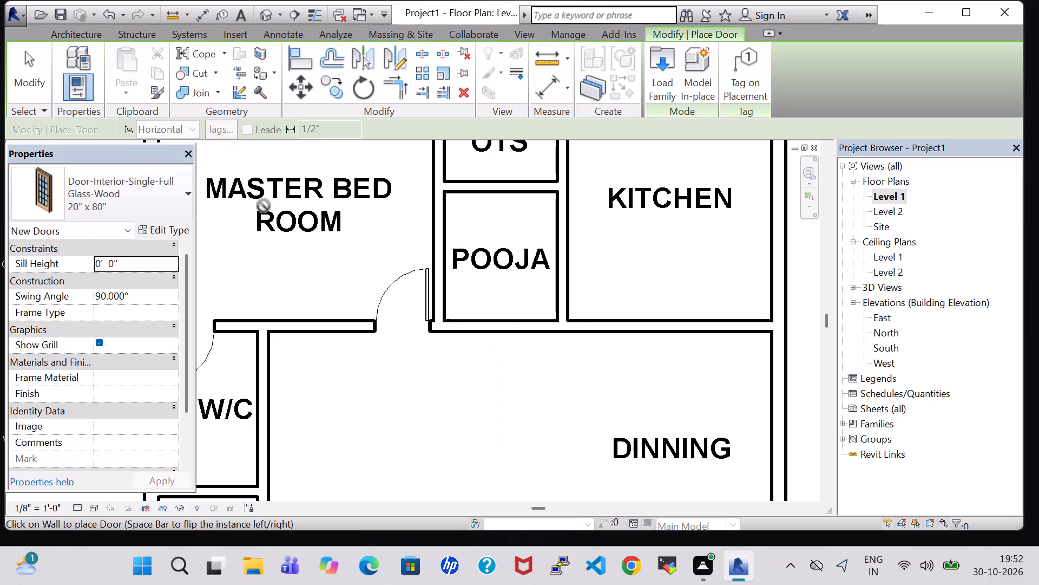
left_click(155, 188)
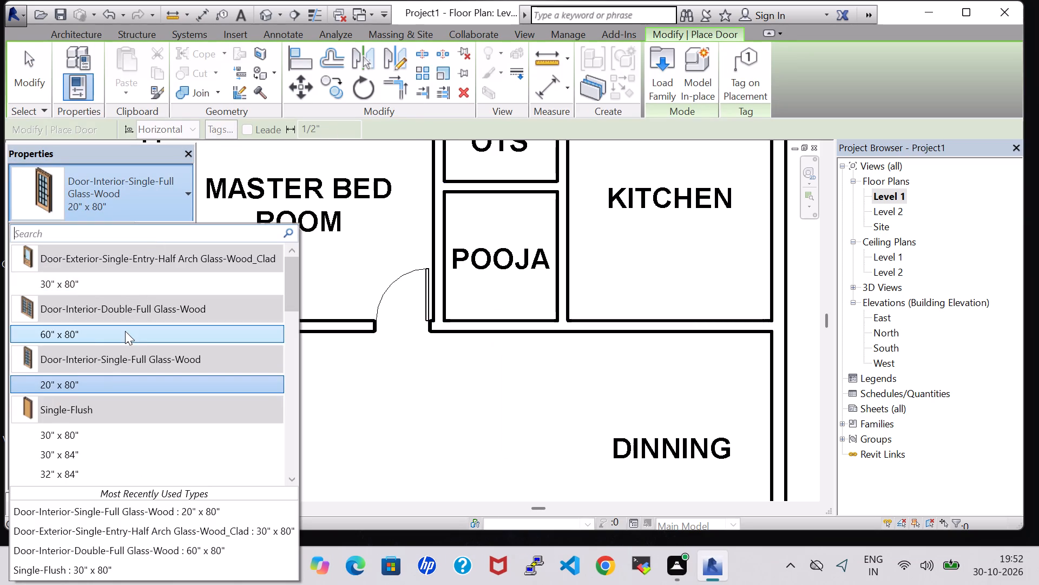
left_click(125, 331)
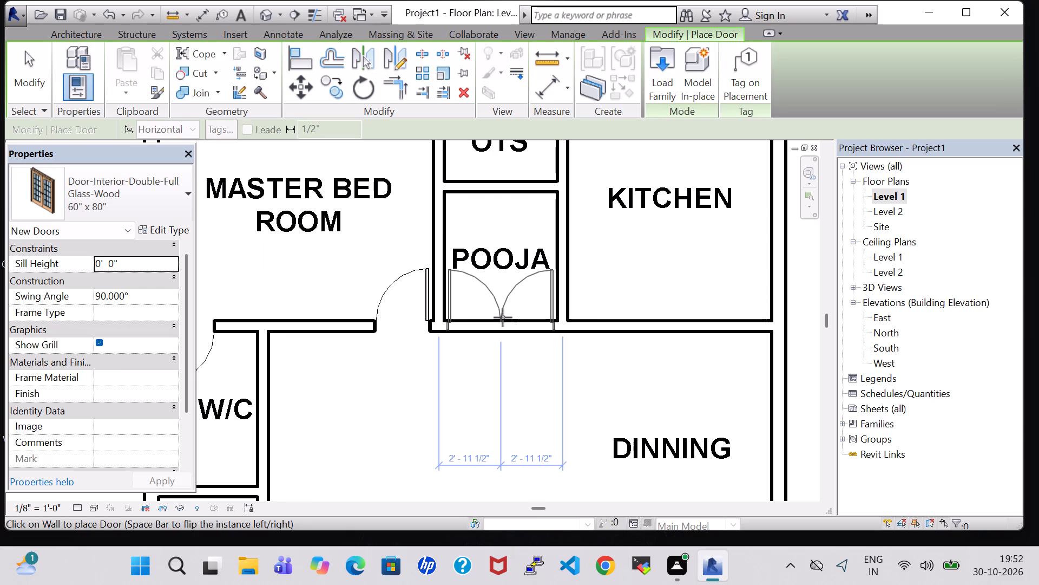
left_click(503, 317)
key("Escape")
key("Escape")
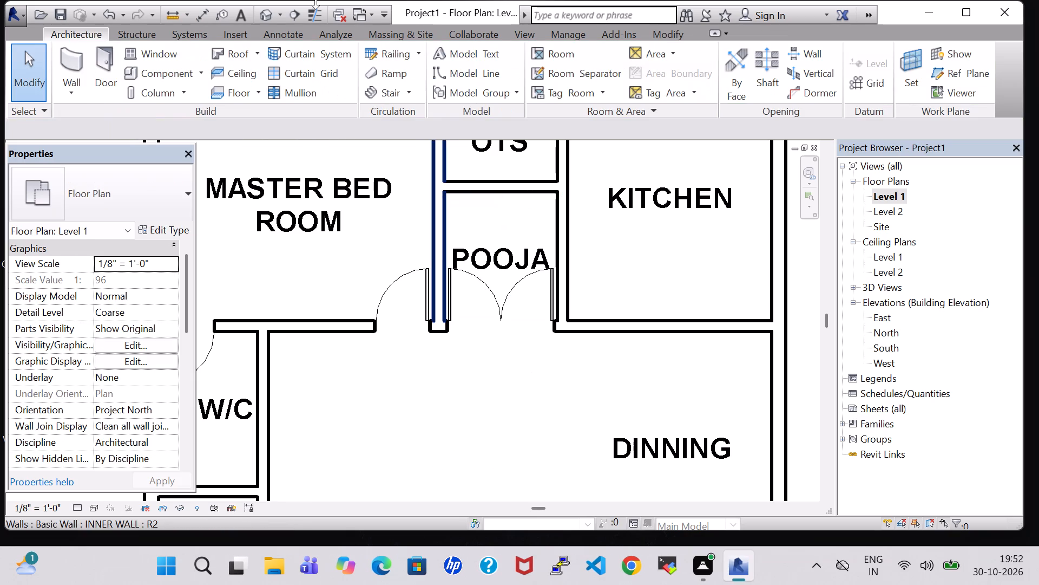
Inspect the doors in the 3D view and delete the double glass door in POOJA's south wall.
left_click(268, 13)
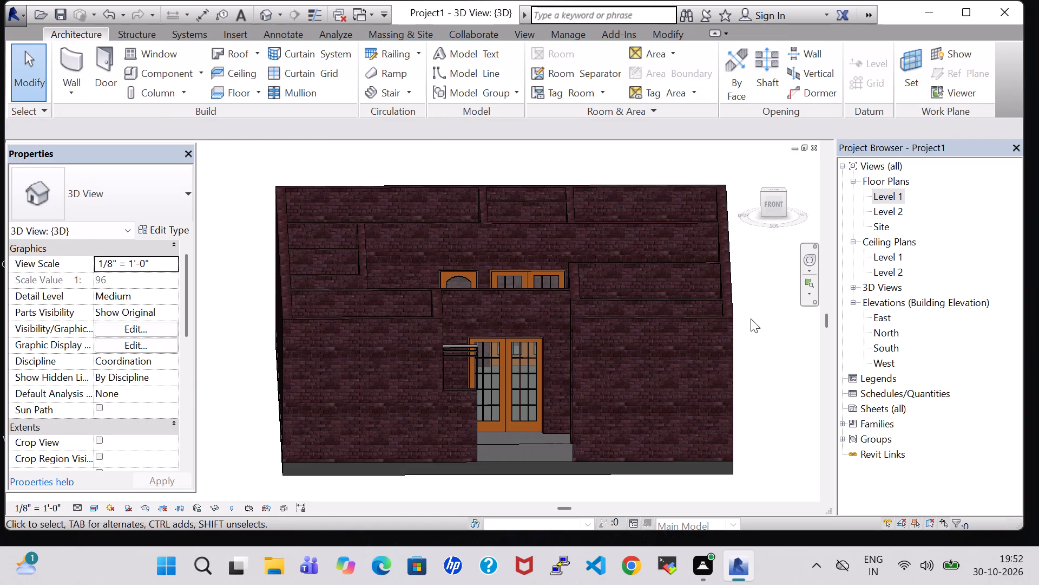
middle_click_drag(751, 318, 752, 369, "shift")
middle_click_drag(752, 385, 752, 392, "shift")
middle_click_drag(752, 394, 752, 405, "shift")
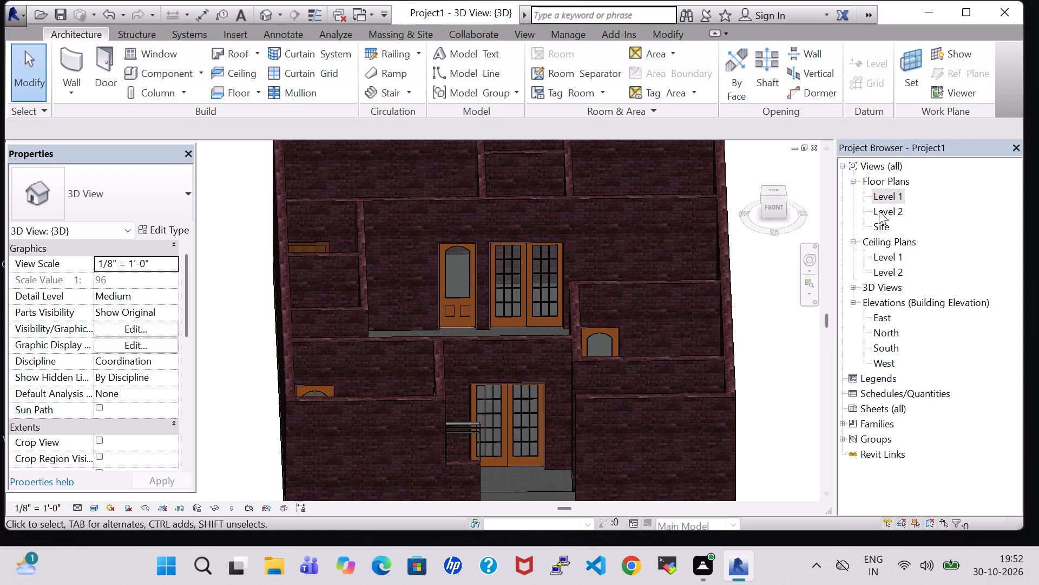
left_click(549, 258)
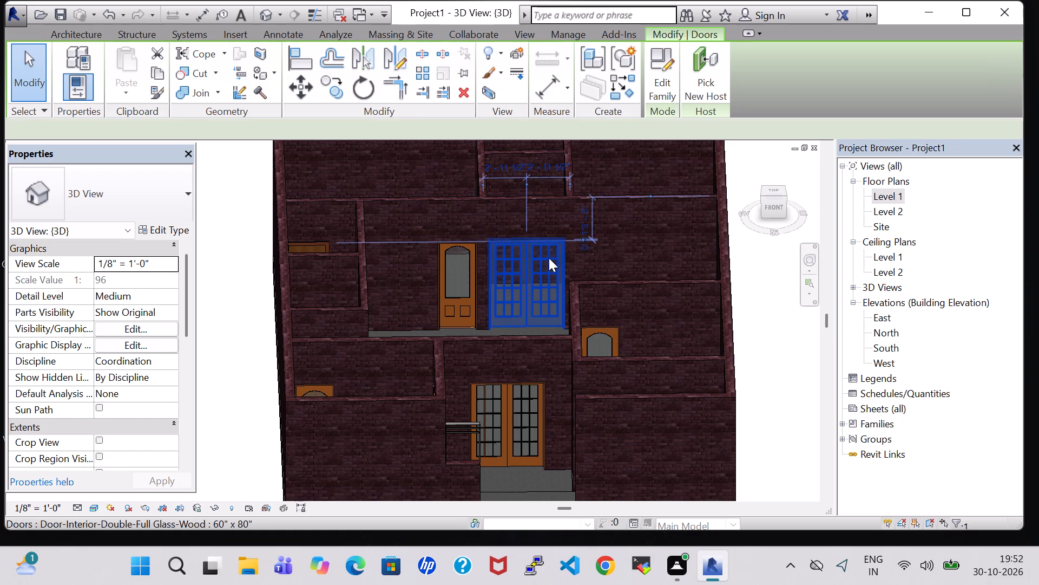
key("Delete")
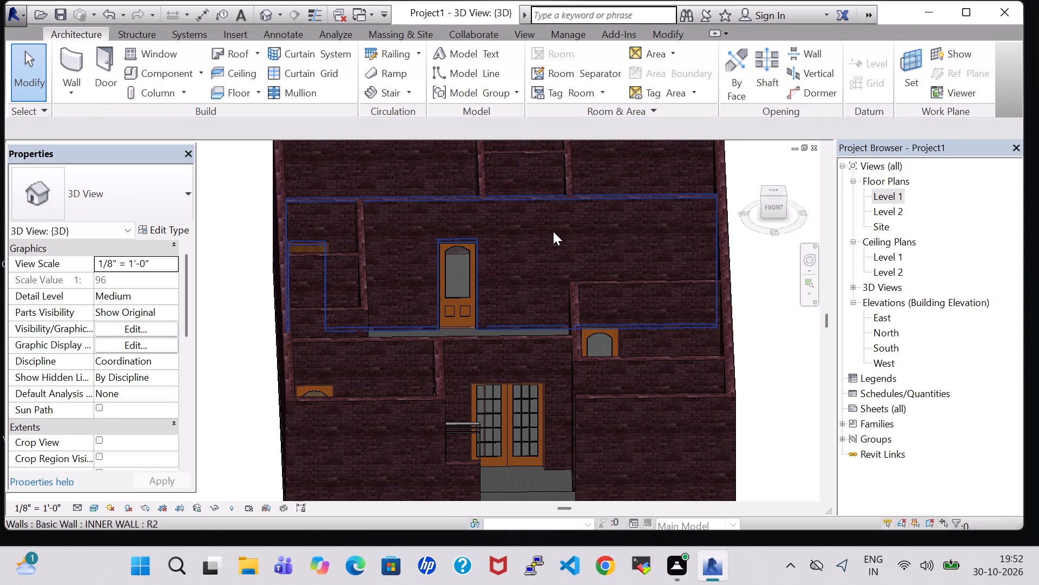
On Level 1, split POOJA's south wall at the inner face of its east wall, about 5'-8" from its west wall's centreline.
double_click(898, 198)
scroll(504, 266, "down", 2)
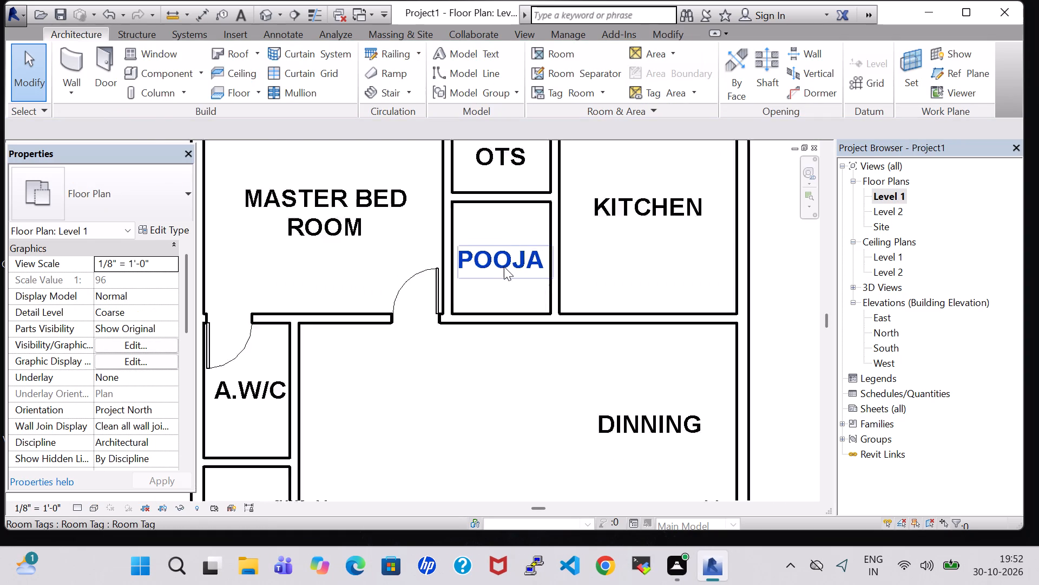
scroll(504, 266, "down", 4)
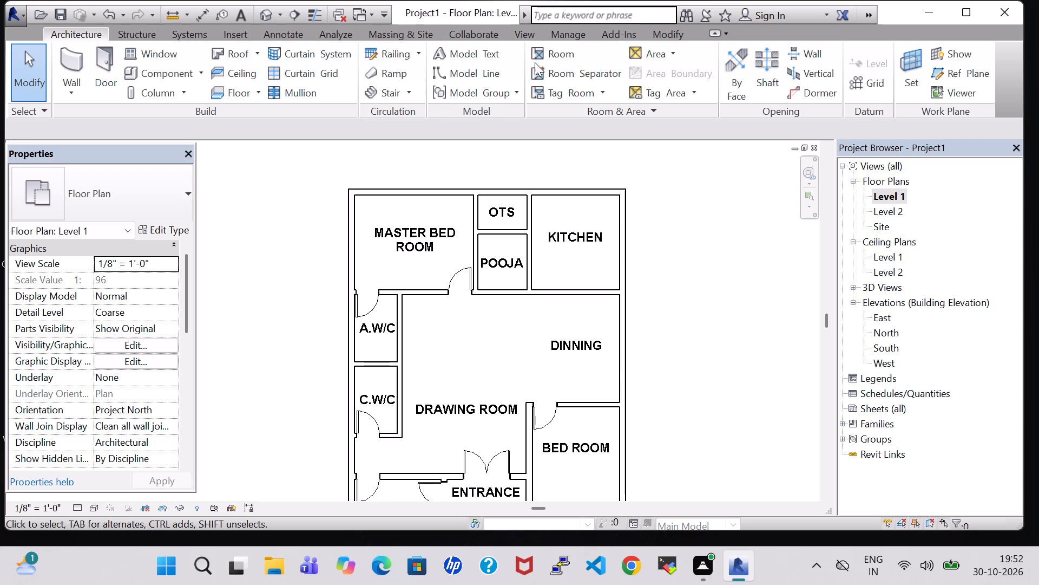
left_click(655, 31)
left_click(430, 57)
scroll(503, 331, "up", 9)
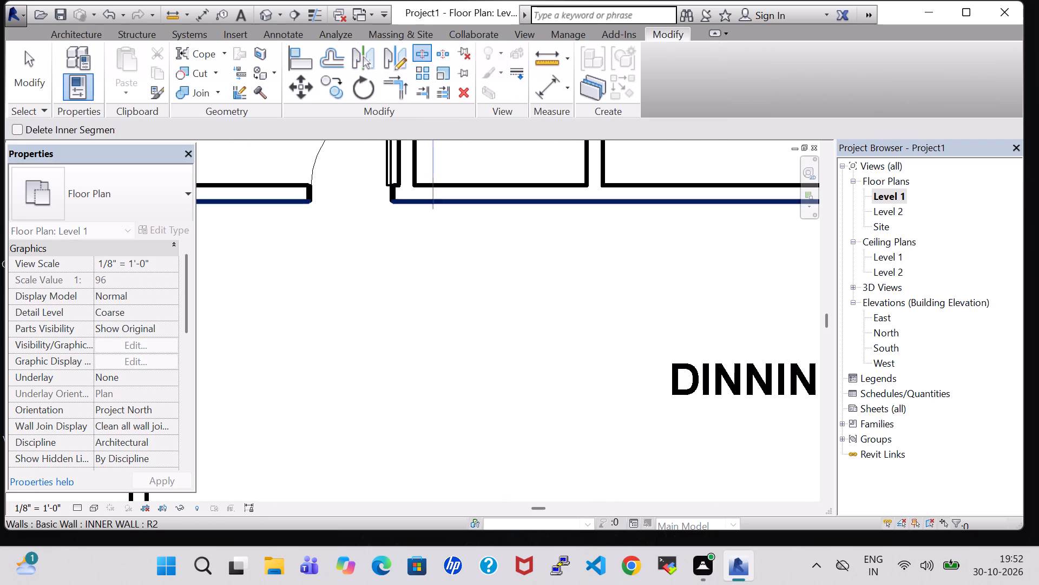
scroll(417, 197, "up", 5)
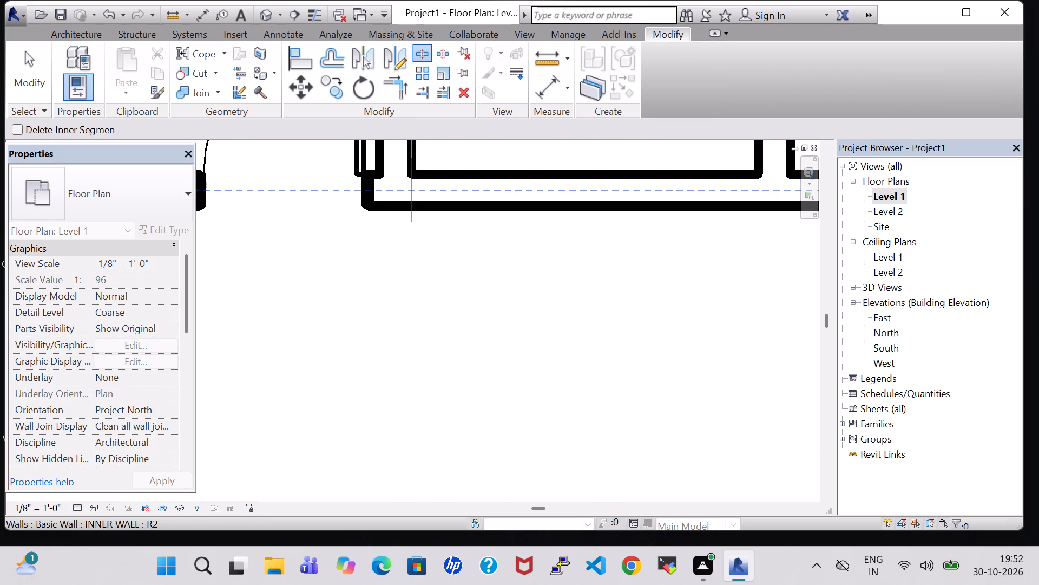
left_click(757, 203)
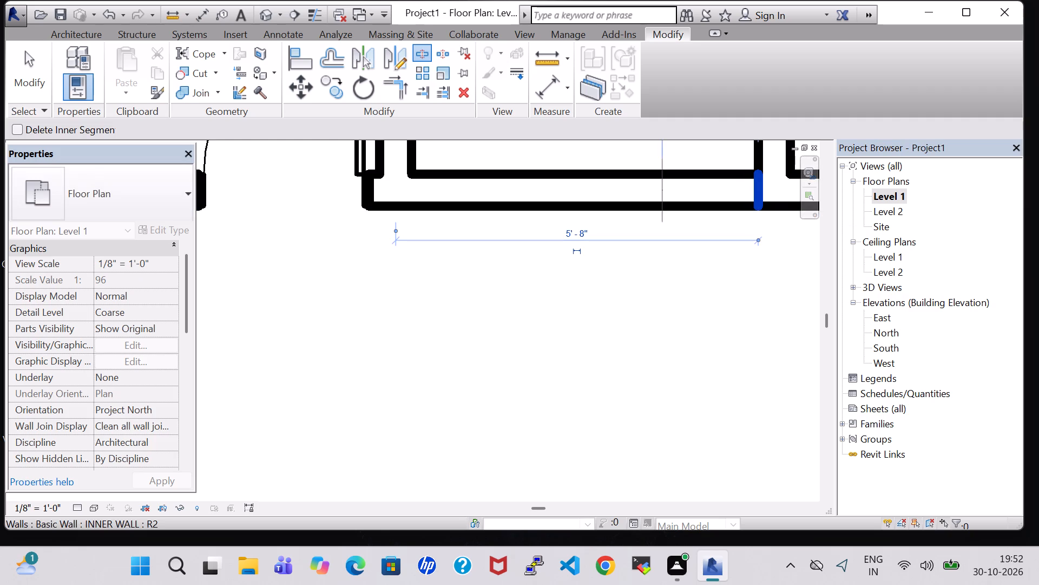
key("Escape")
key("Escape")
double_click(648, 193)
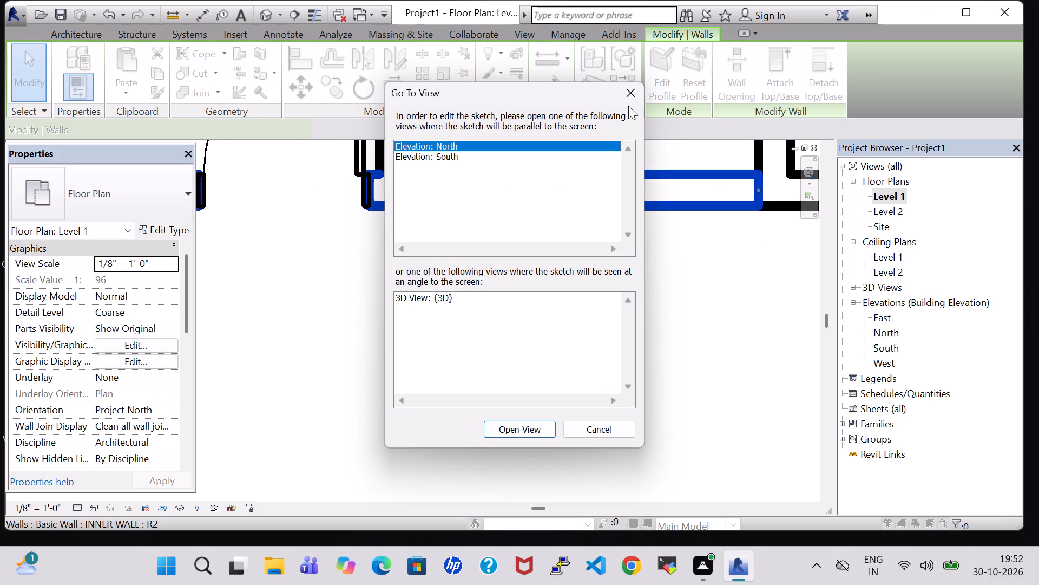
left_click(628, 95)
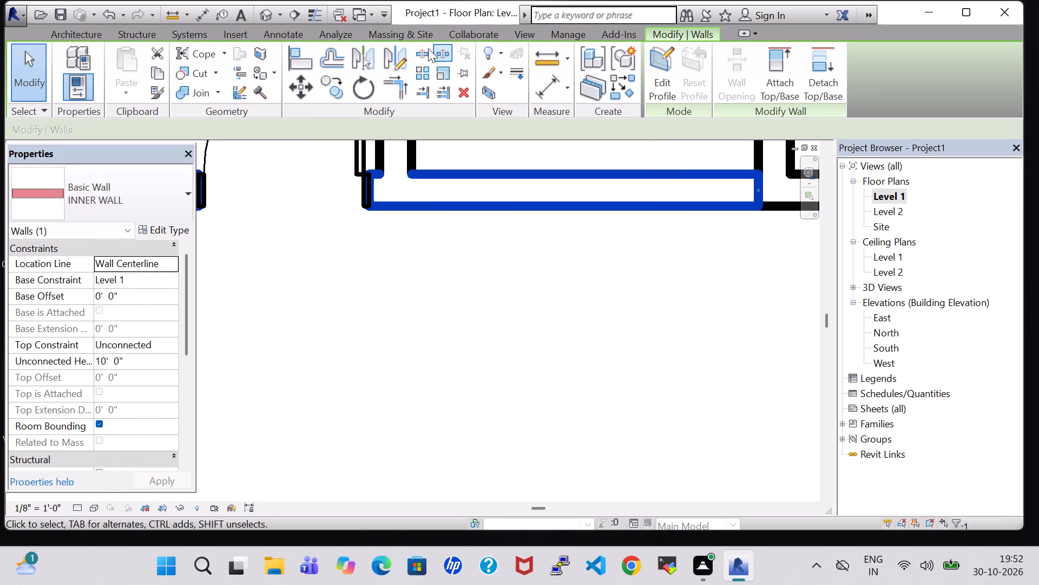
Split POOJA's south wall at the inner face of its west wall, about 3" from that wall's centreline.
left_click(428, 49)
left_click(410, 195)
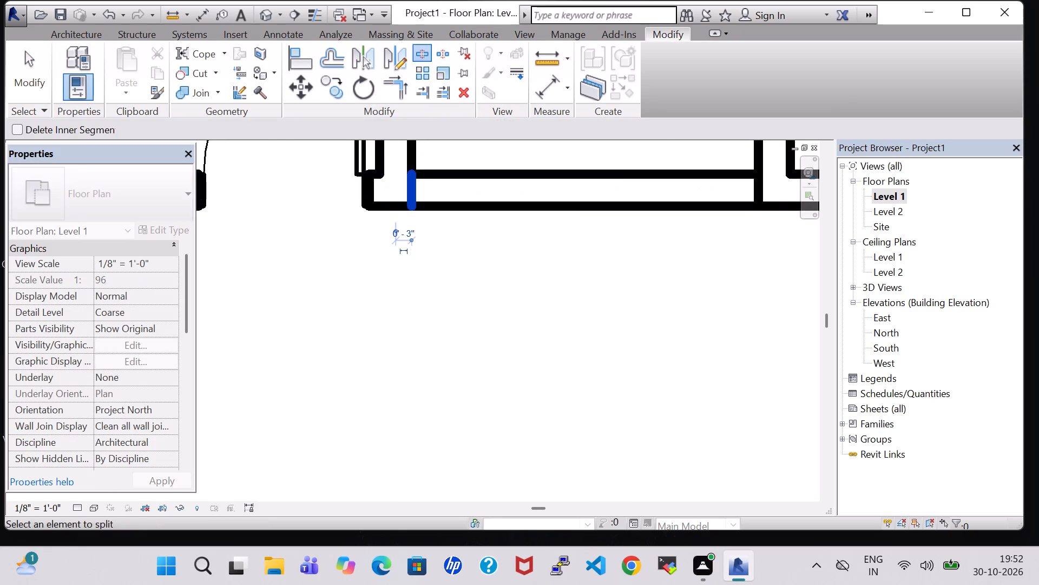
key("Escape")
key("Escape")
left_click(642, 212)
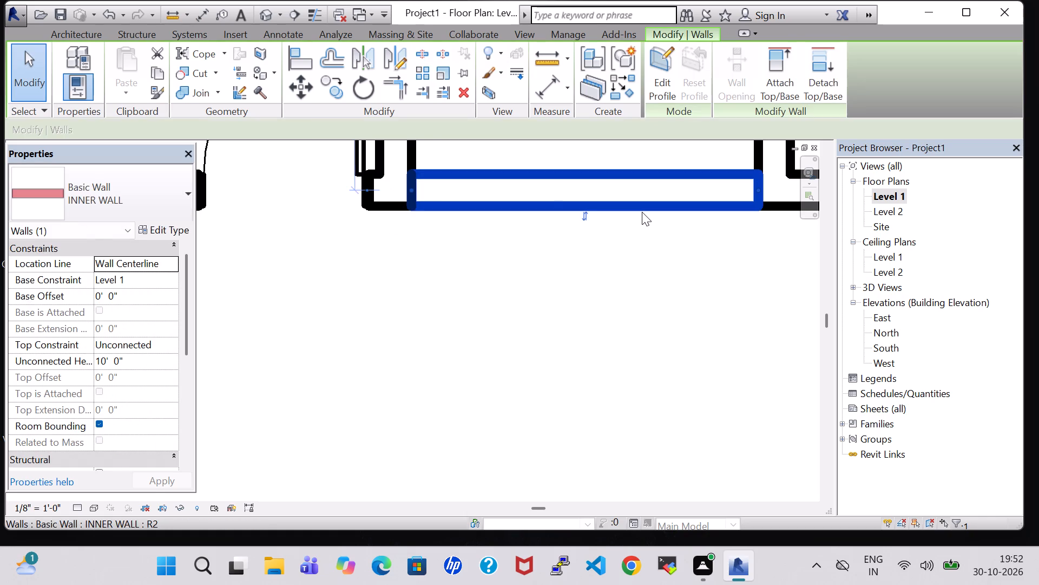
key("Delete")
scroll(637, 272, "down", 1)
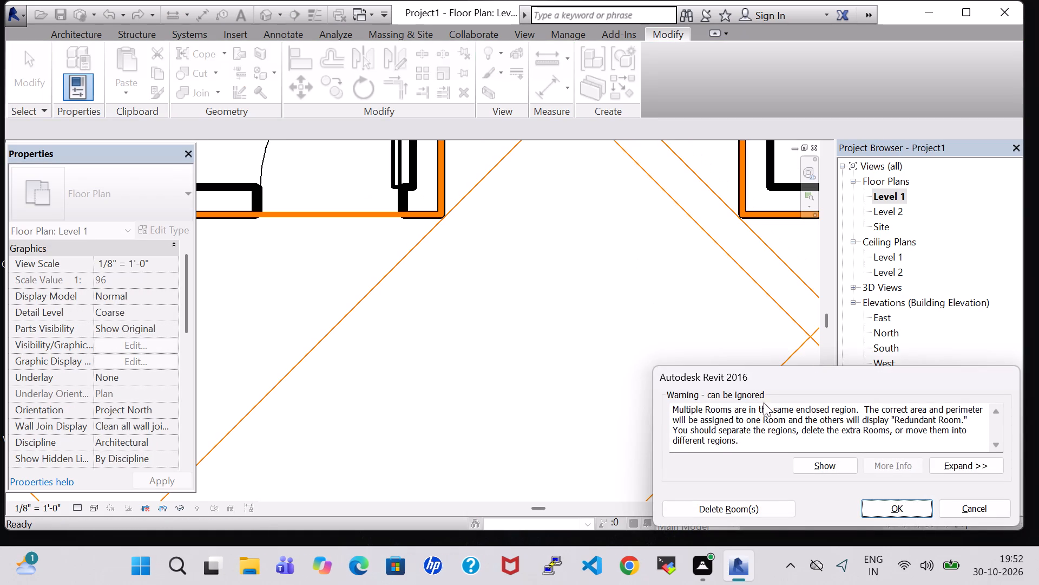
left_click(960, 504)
Delete the segment of POOJA's south wall between the two splits, leaving the room's front open.
scroll(577, 281, "down", 1)
left_click(553, 190)
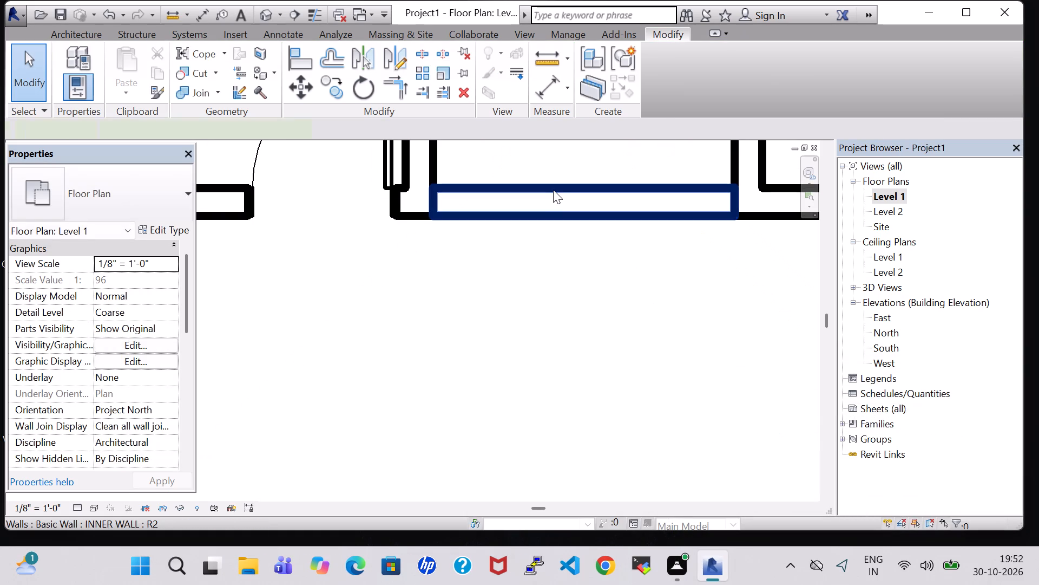
key("Delete")
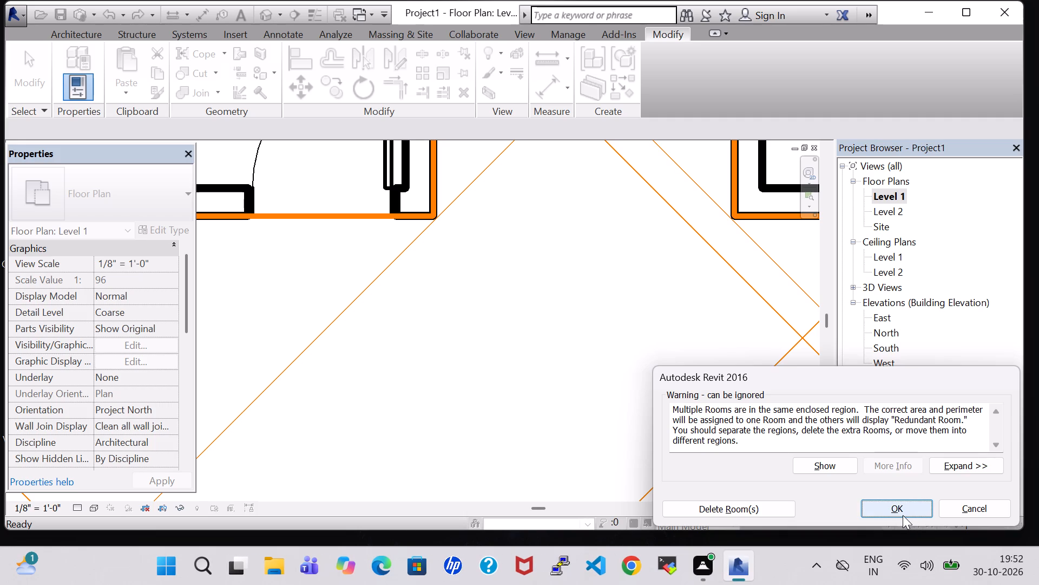
left_click(903, 515)
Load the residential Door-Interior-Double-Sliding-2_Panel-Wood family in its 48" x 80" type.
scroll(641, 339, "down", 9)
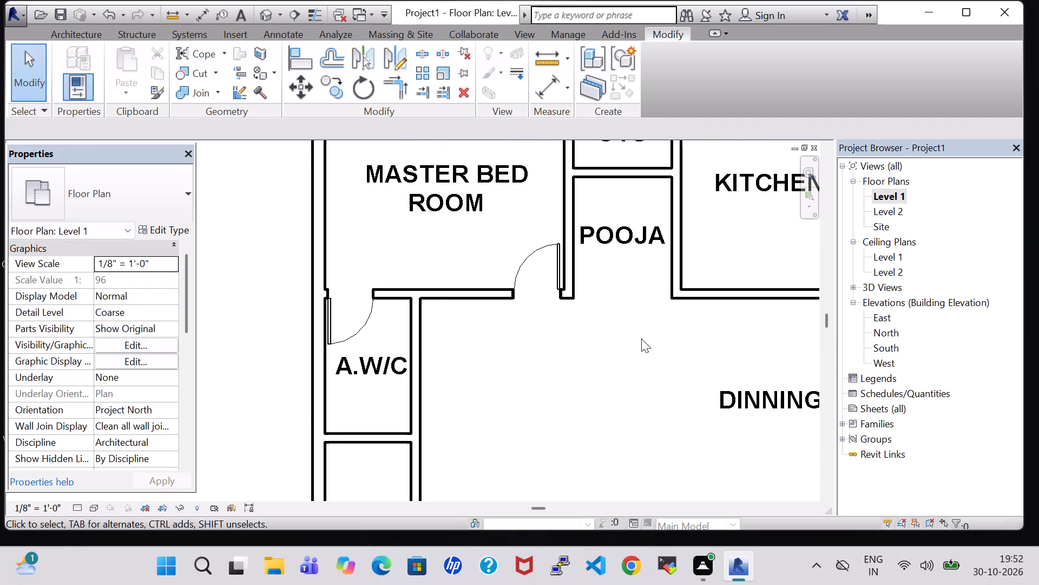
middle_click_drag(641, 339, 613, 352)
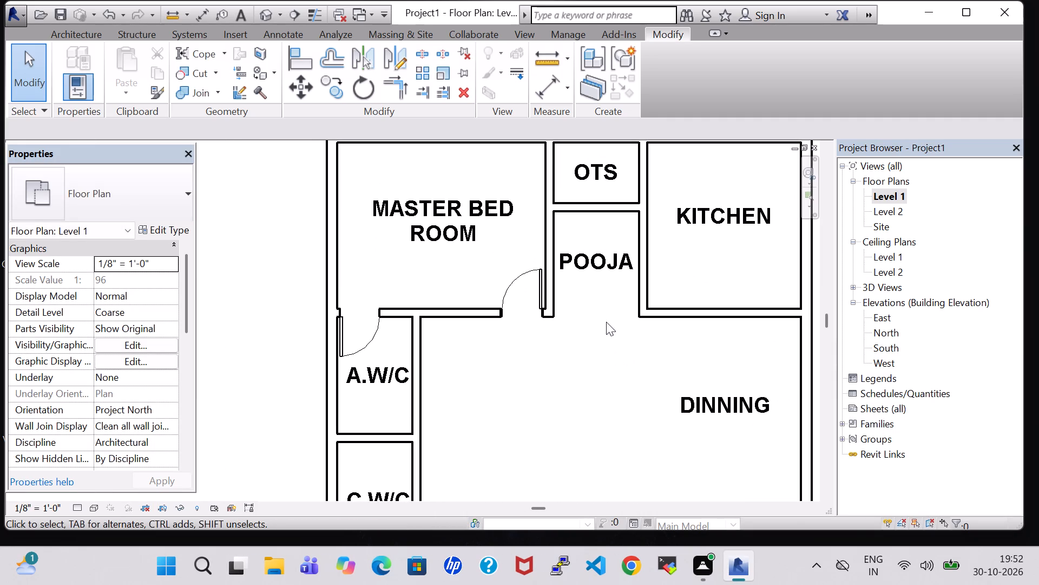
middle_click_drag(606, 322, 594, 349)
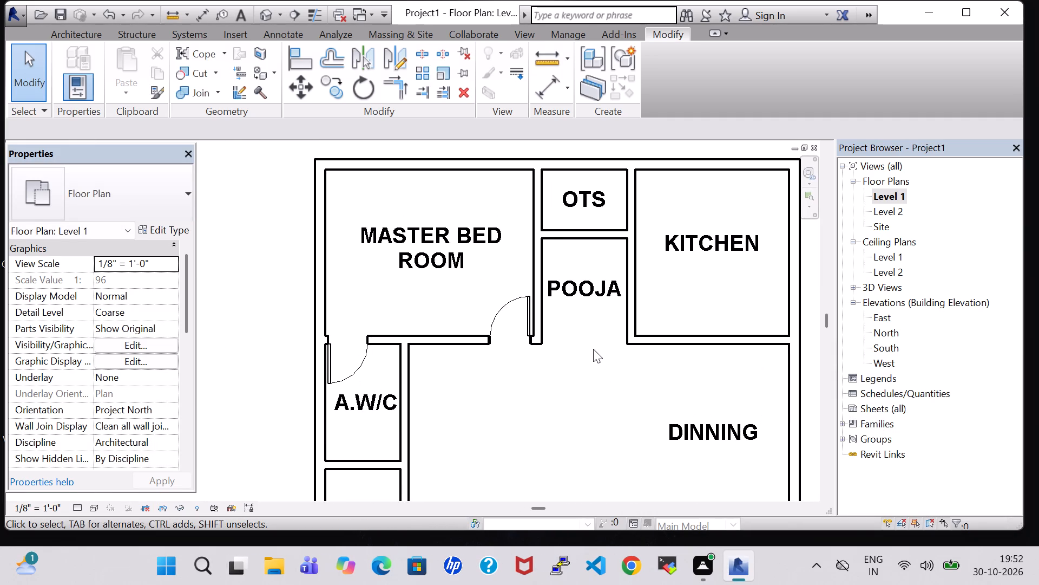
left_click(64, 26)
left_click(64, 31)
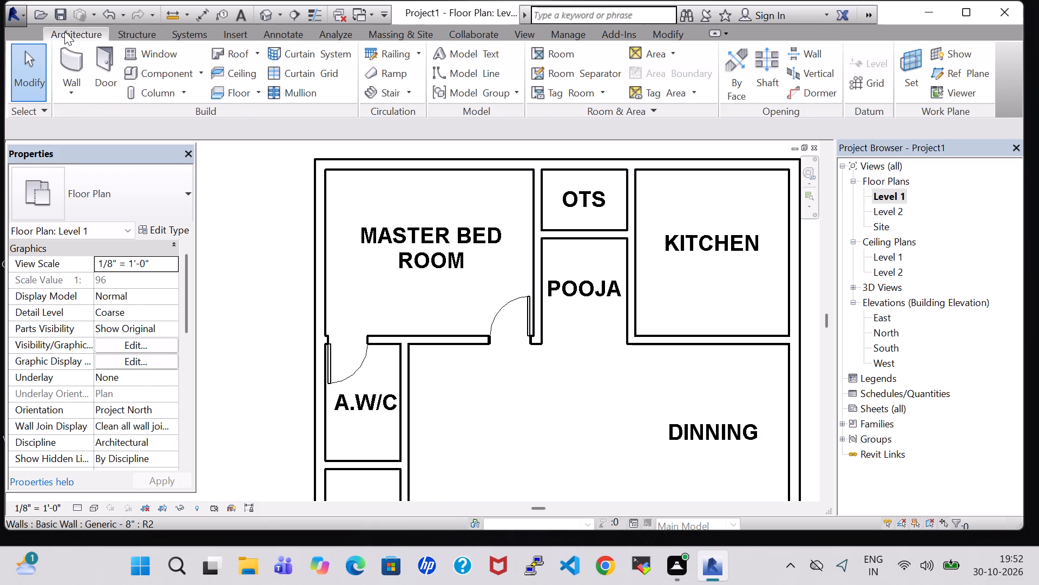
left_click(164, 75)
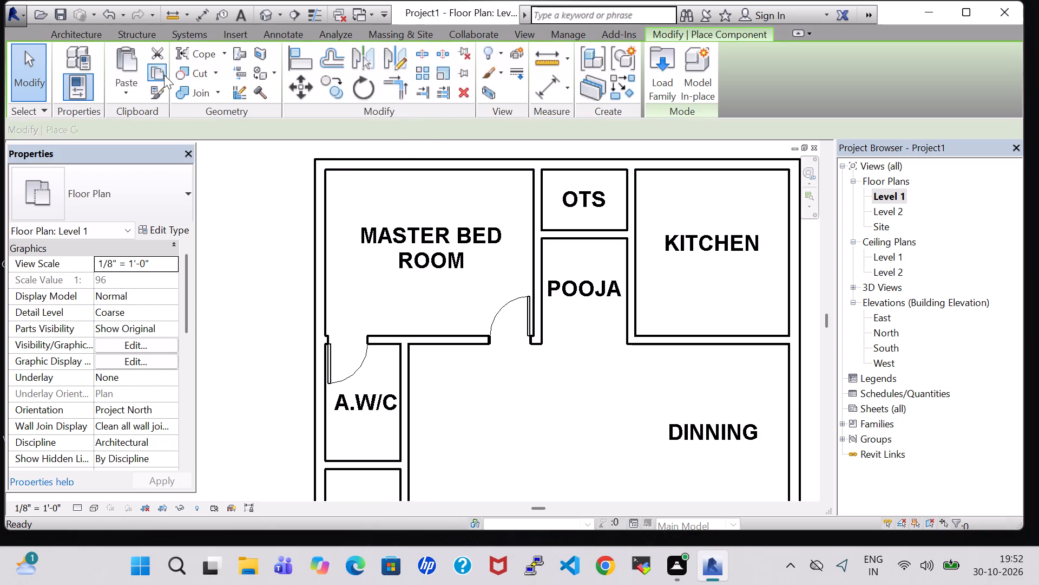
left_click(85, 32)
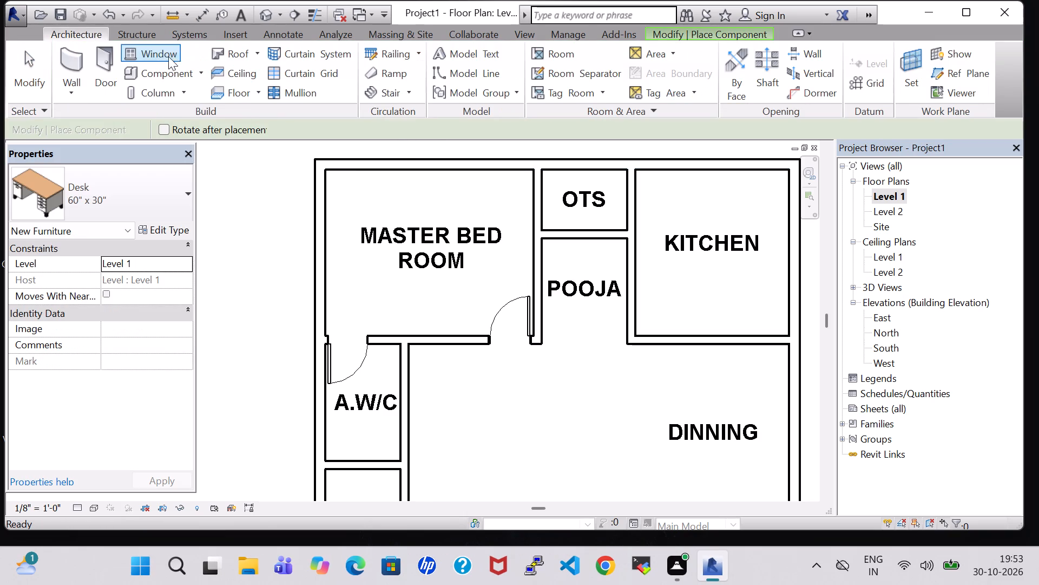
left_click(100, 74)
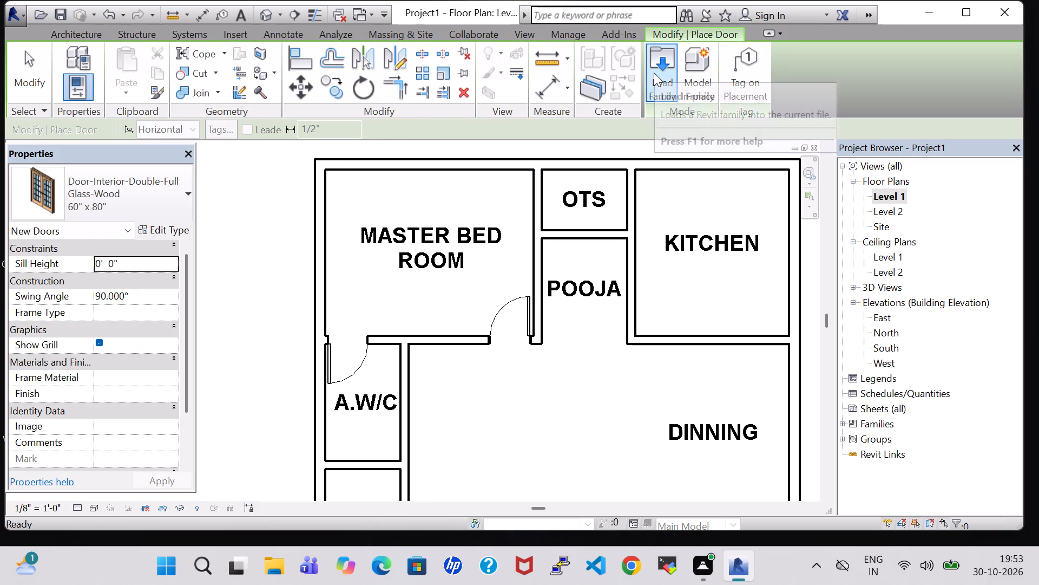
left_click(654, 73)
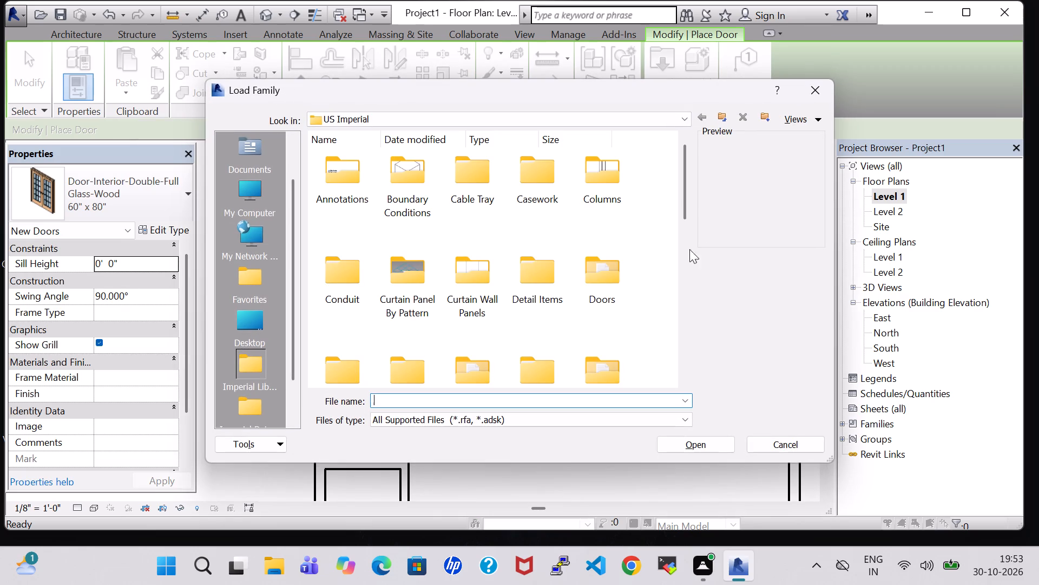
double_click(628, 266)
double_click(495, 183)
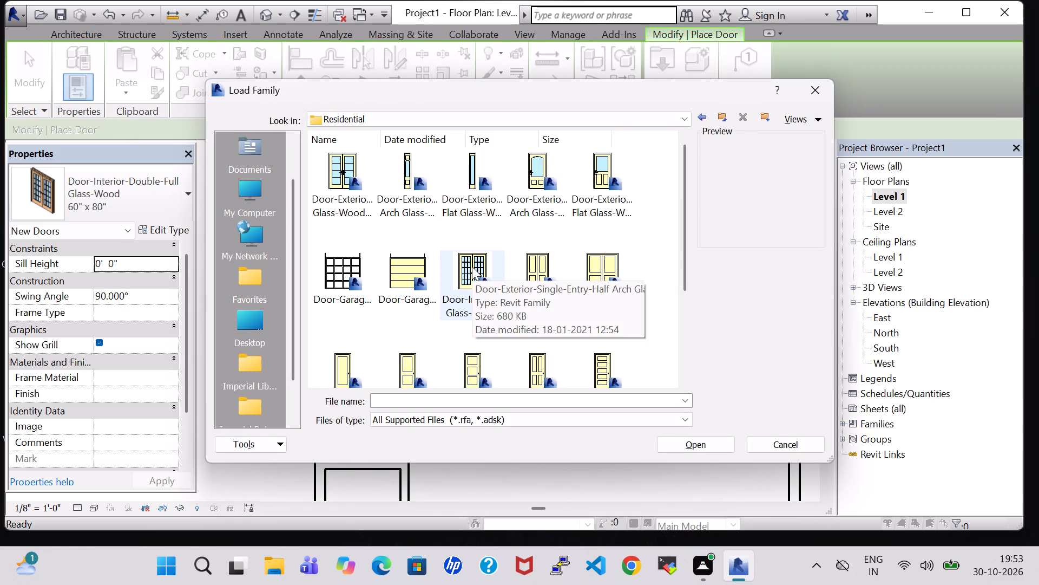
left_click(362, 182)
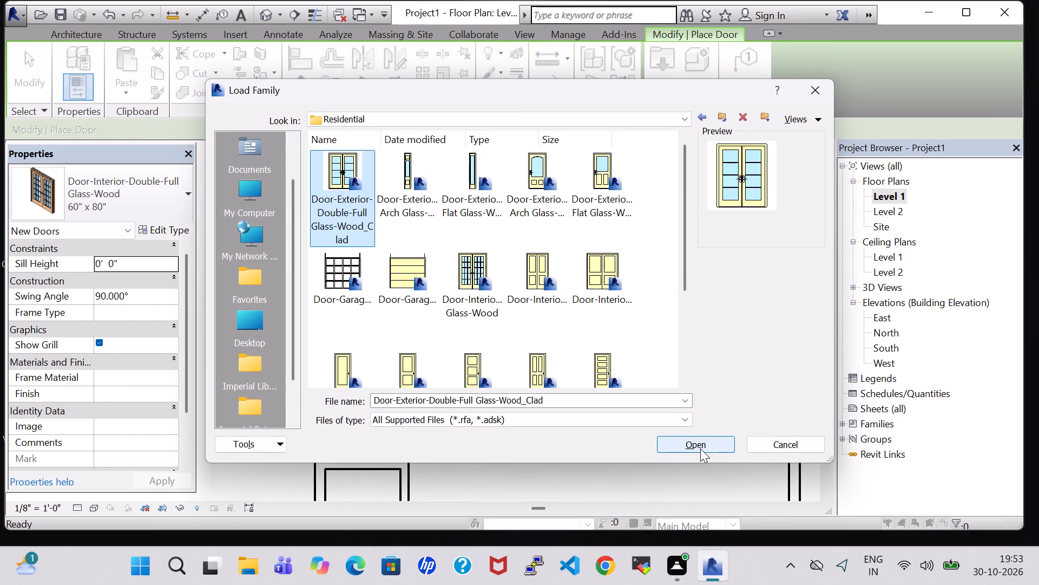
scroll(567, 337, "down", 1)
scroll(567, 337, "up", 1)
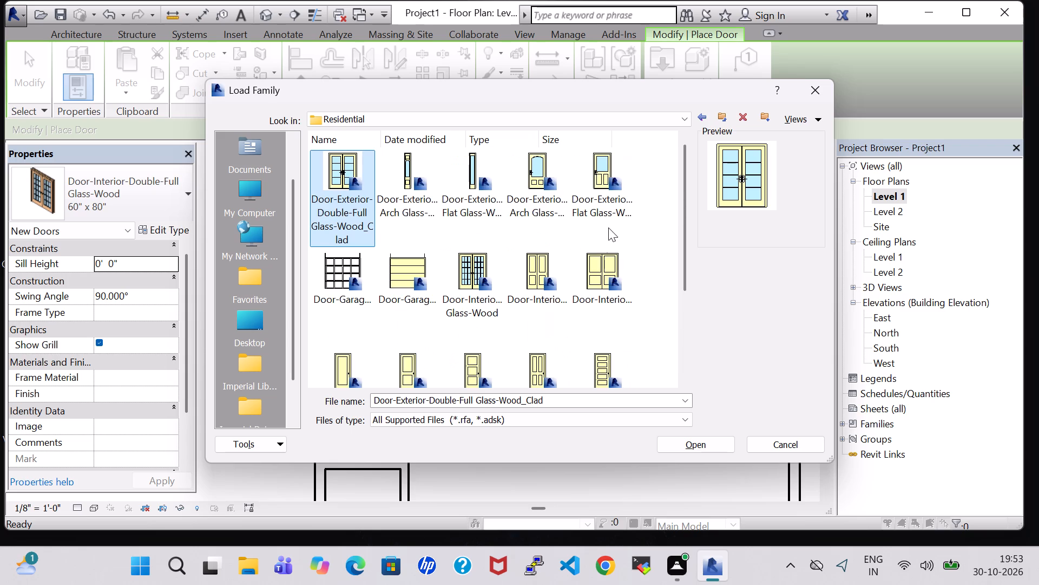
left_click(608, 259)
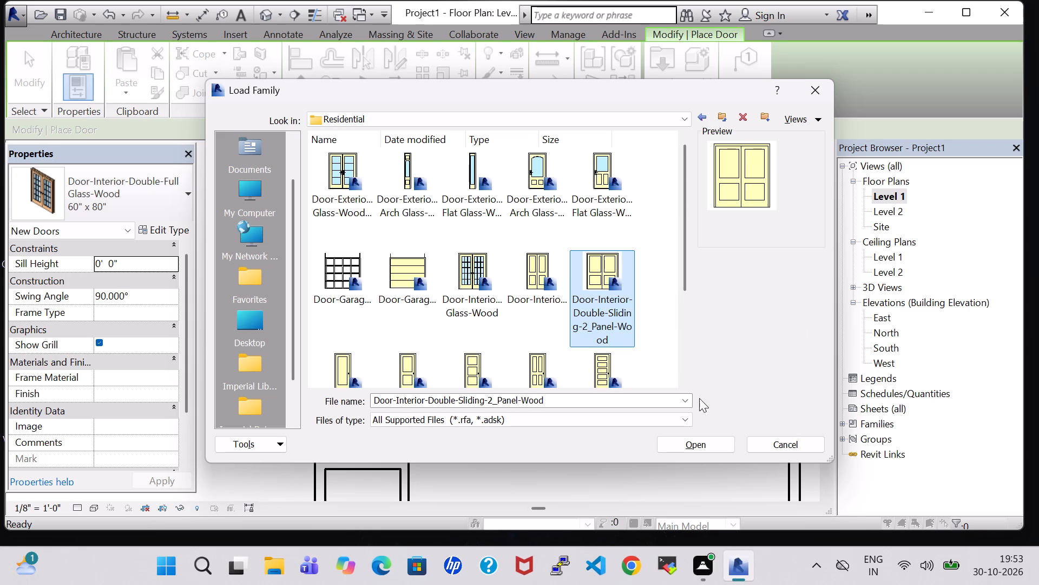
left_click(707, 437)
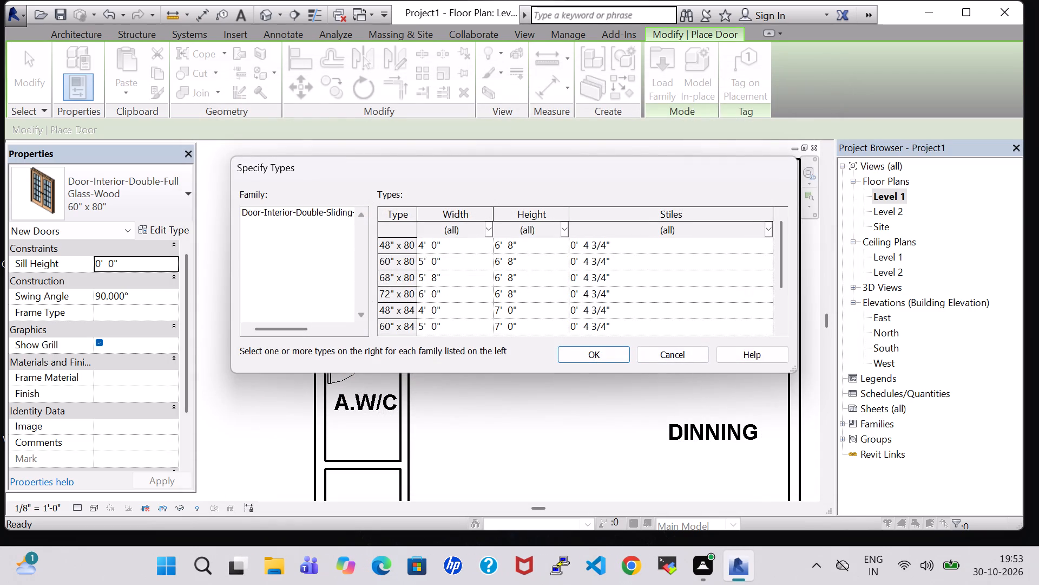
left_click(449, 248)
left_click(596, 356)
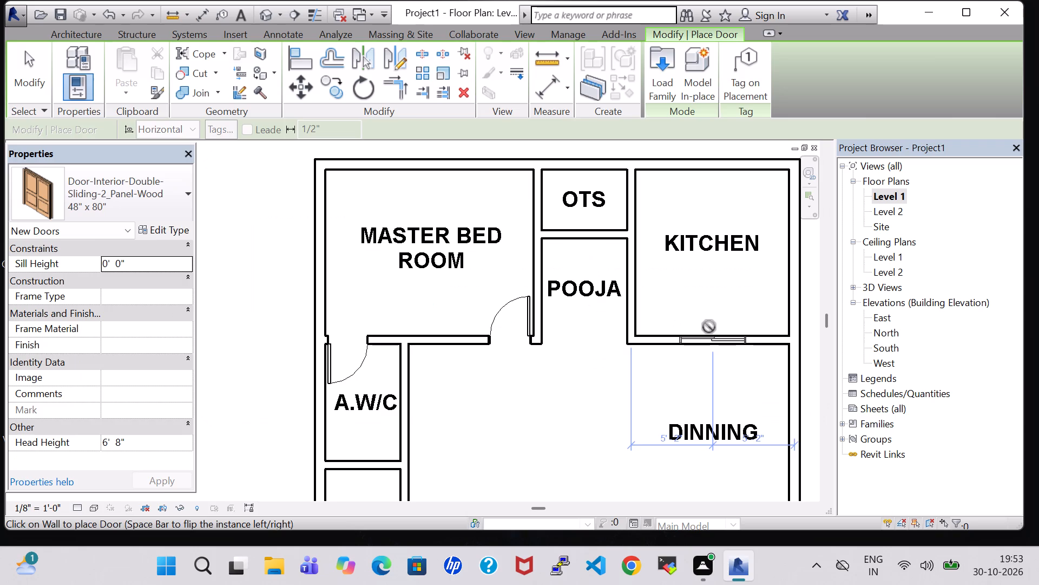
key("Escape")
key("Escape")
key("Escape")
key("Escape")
Load the residential Door-Exterior-Double-Full Glass-Wood_Clad family in its 60" x 80" type.
left_click(121, 63)
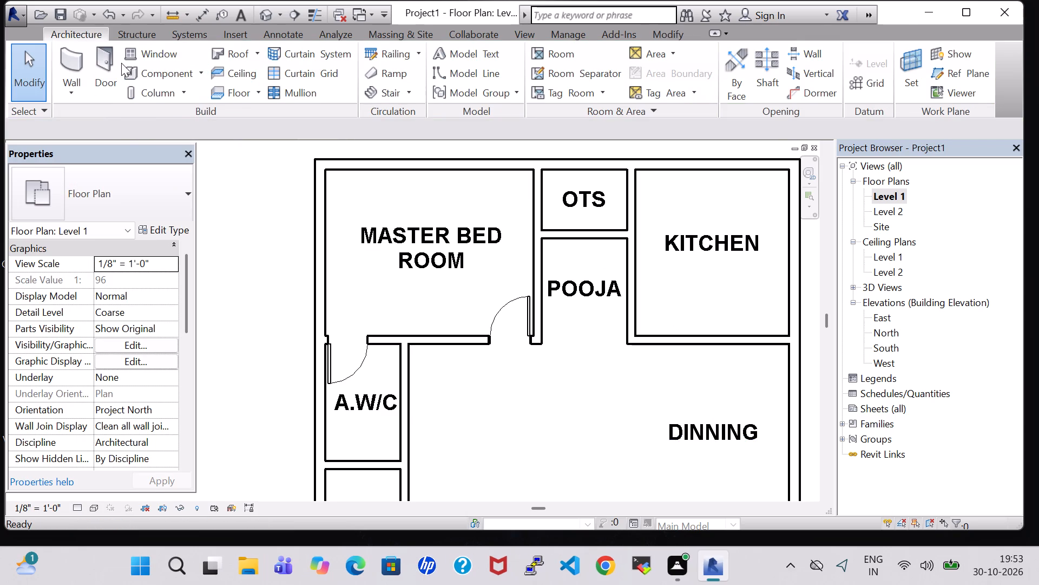
left_click(114, 63)
left_click(656, 79)
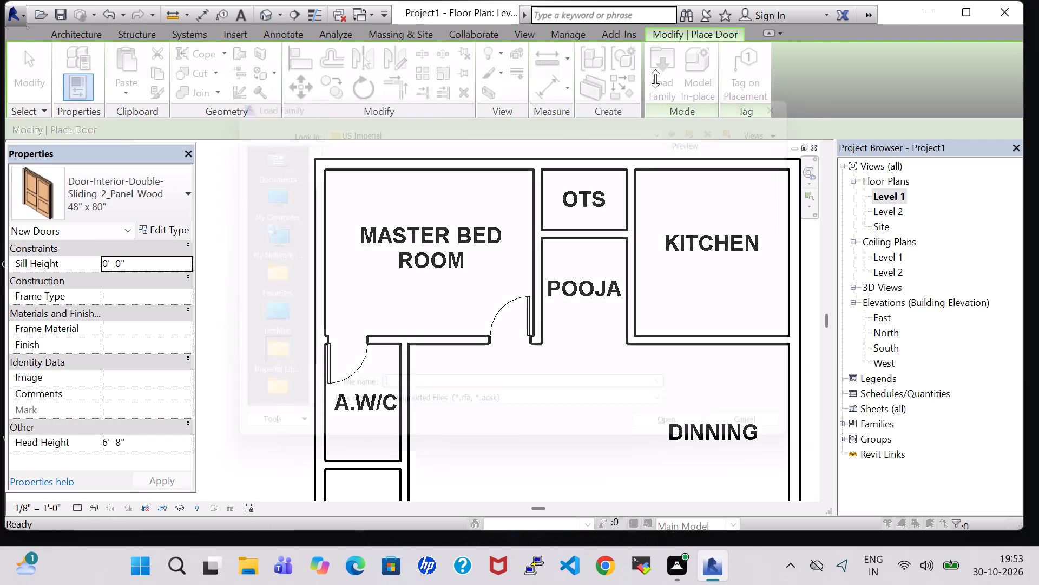
scroll(544, 228, "down", 1)
scroll(557, 219, "up", 1)
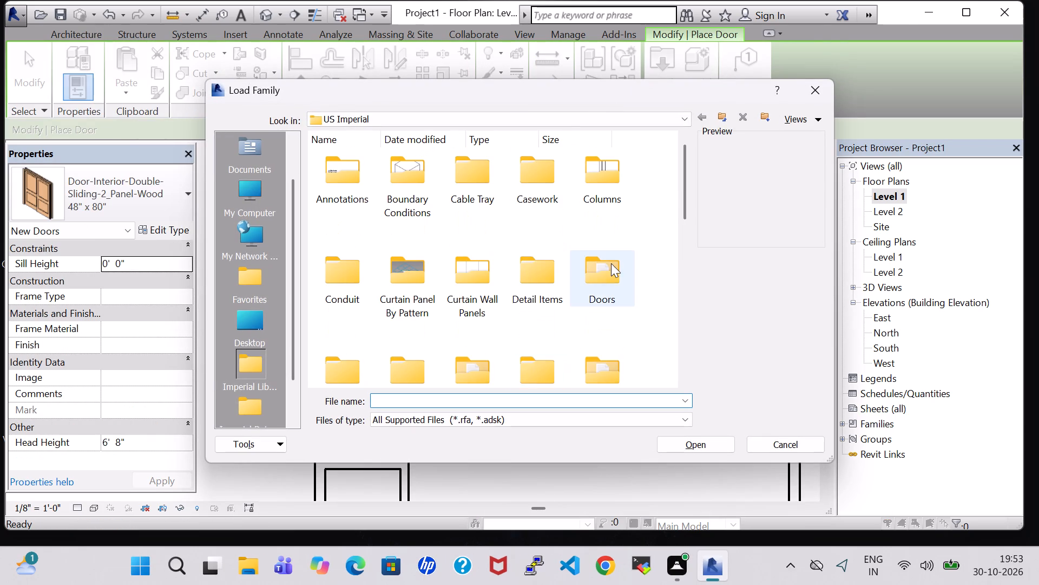
double_click(611, 264)
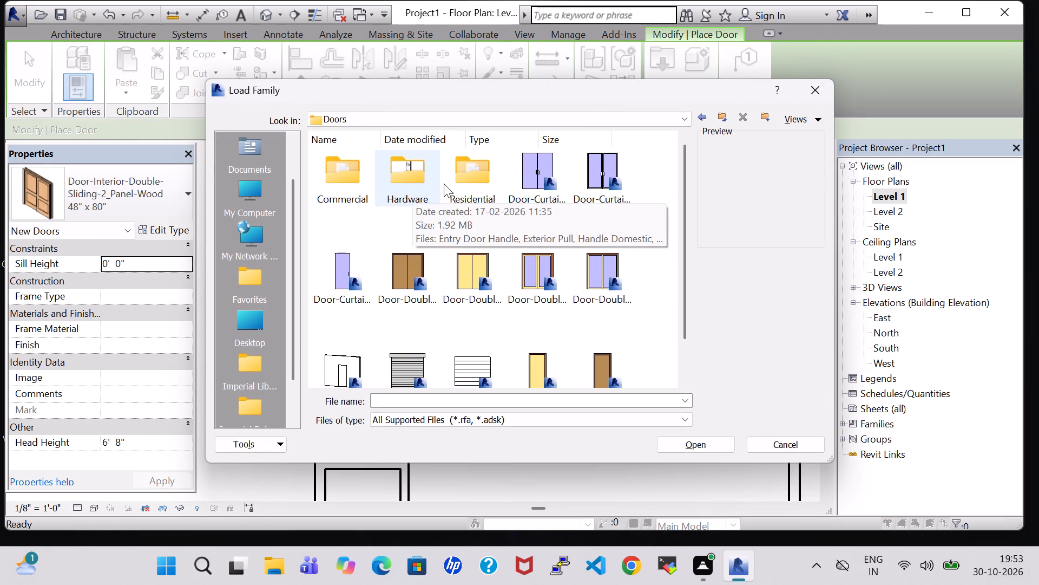
double_click(360, 179)
scroll(496, 249, "down", 2)
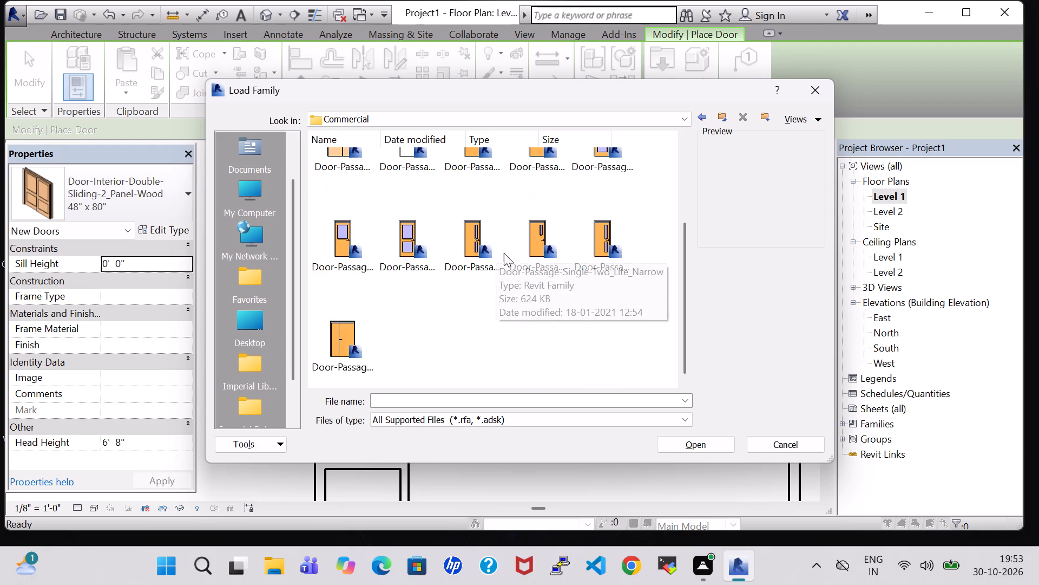
scroll(564, 289, "up", 2)
left_click(702, 120)
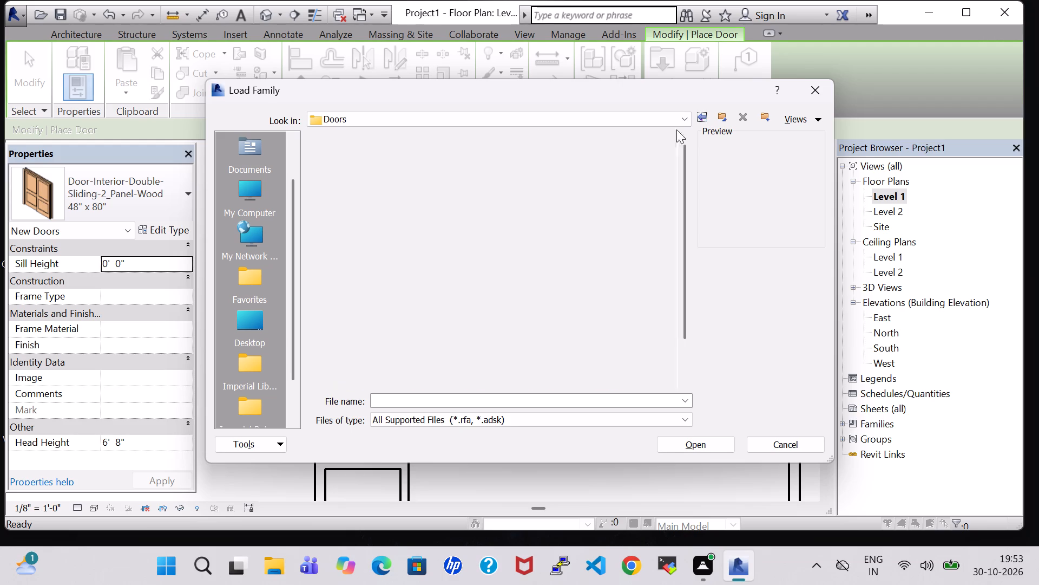
double_click(481, 186)
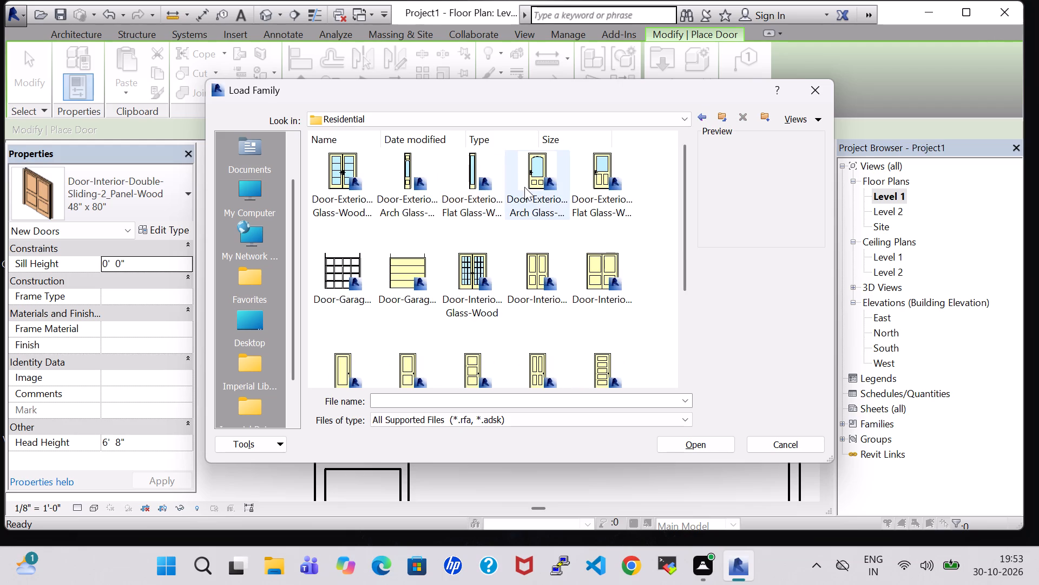
left_click(599, 203)
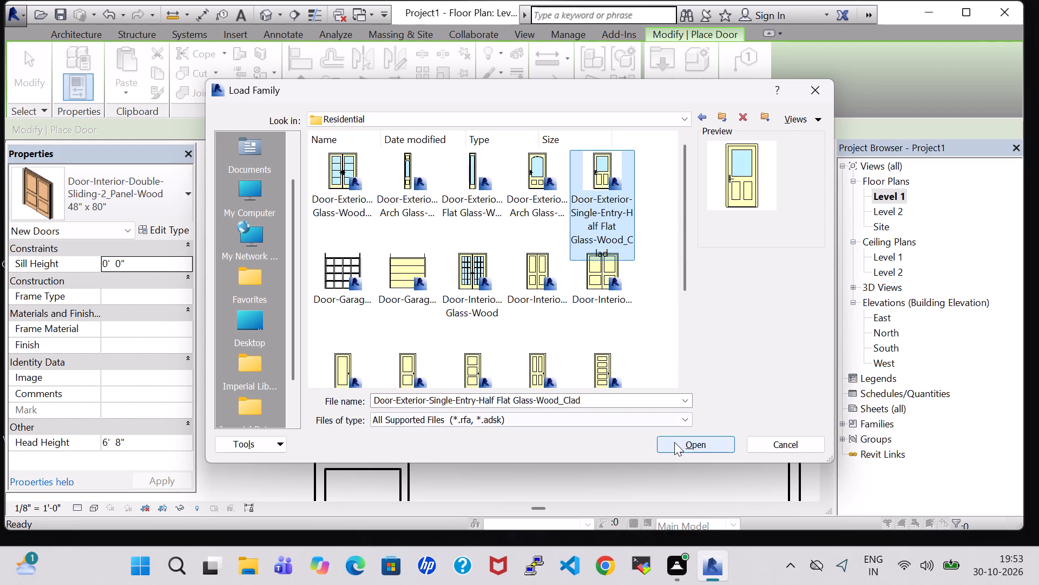
scroll(590, 262, "down", 2)
scroll(505, 301, "up", 2)
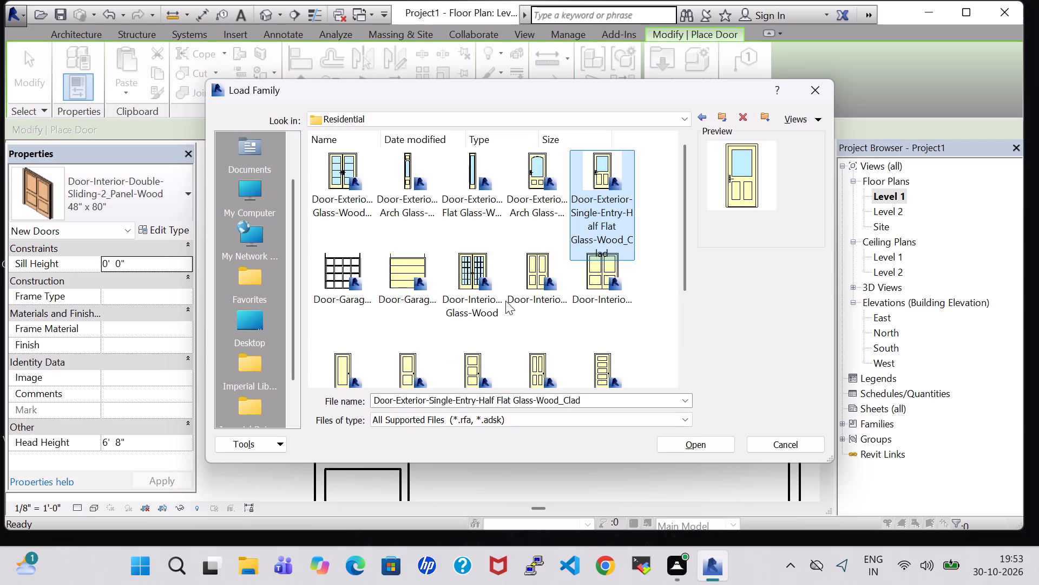
left_click(331, 173)
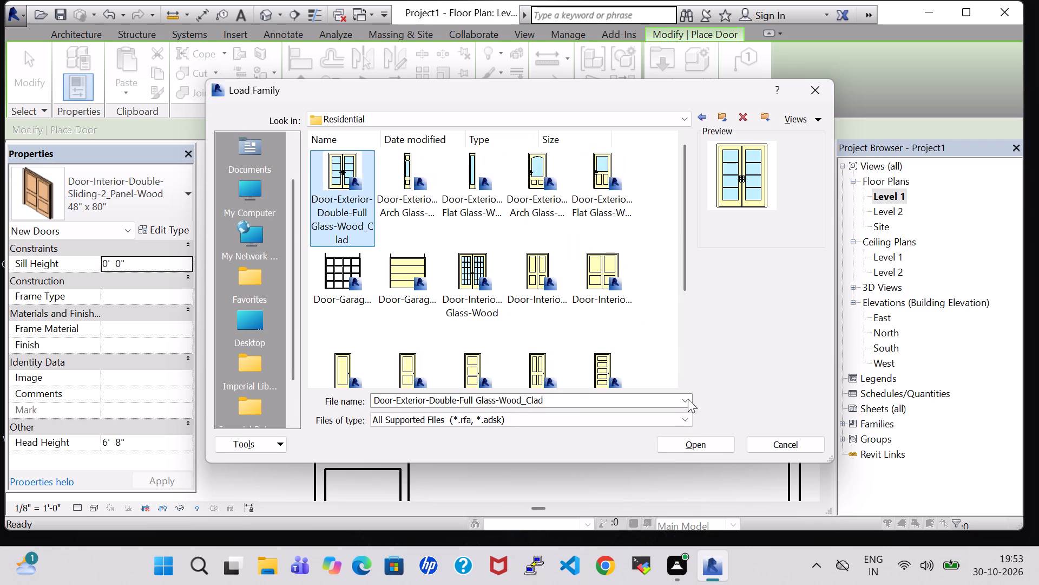
left_click(698, 447)
left_click(477, 251)
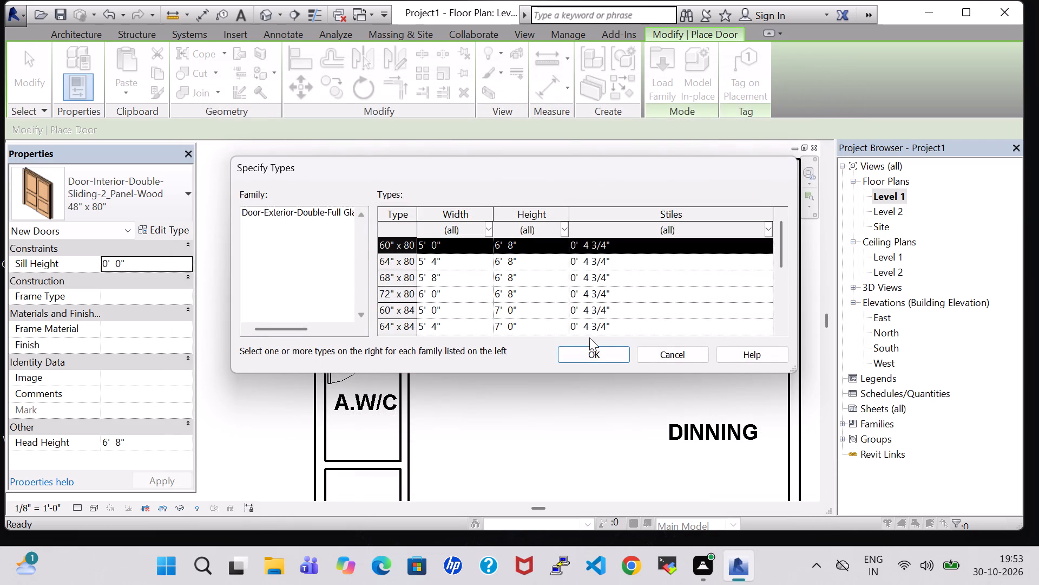
left_click(604, 365)
left_click(603, 359)
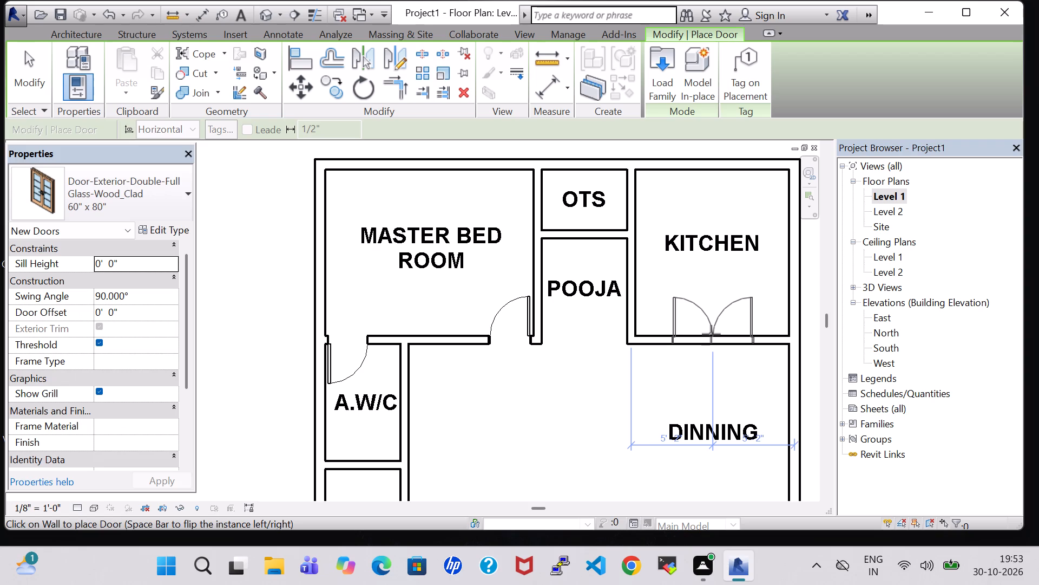
Place the 60" x 80" double glass door centred in KITCHEN's south wall, swinging into KITCHEN, about 5'-2" from each side wall's centreline.
left_click(711, 334)
scroll(669, 368, "down", 4)
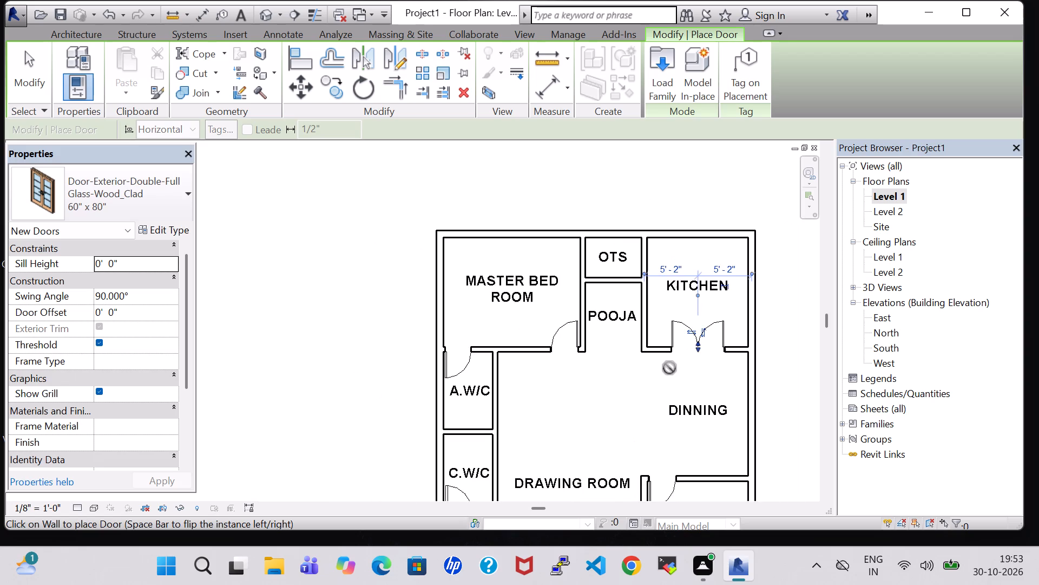
key("Escape")
key("Escape")
scroll(668, 367, "down", 2)
left_click(748, 356)
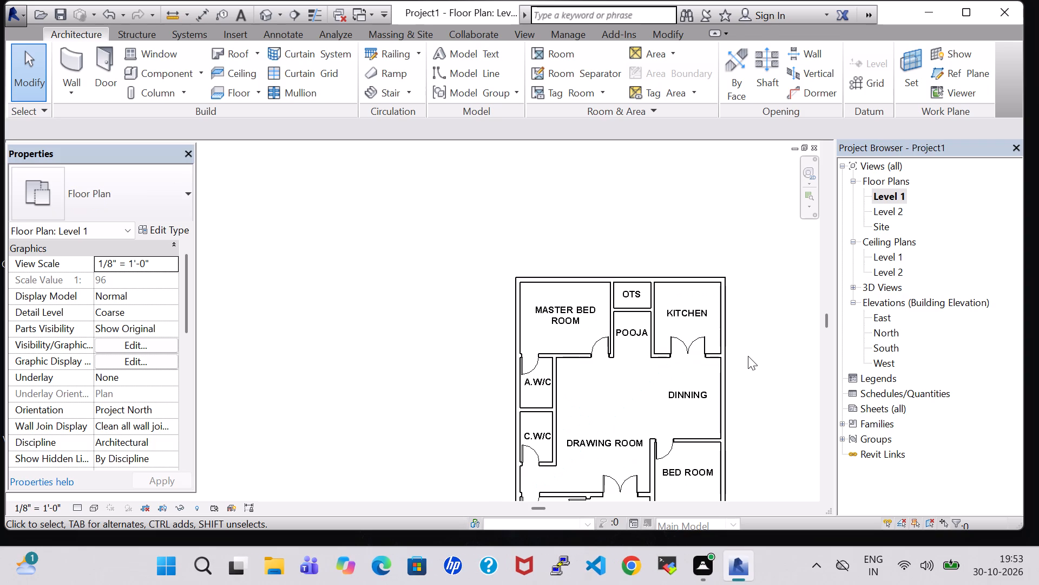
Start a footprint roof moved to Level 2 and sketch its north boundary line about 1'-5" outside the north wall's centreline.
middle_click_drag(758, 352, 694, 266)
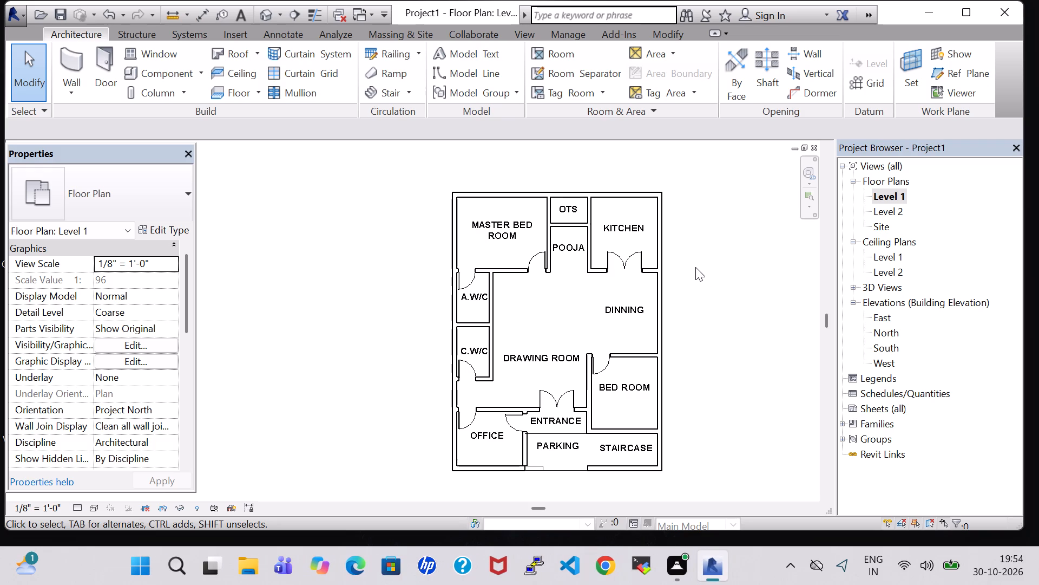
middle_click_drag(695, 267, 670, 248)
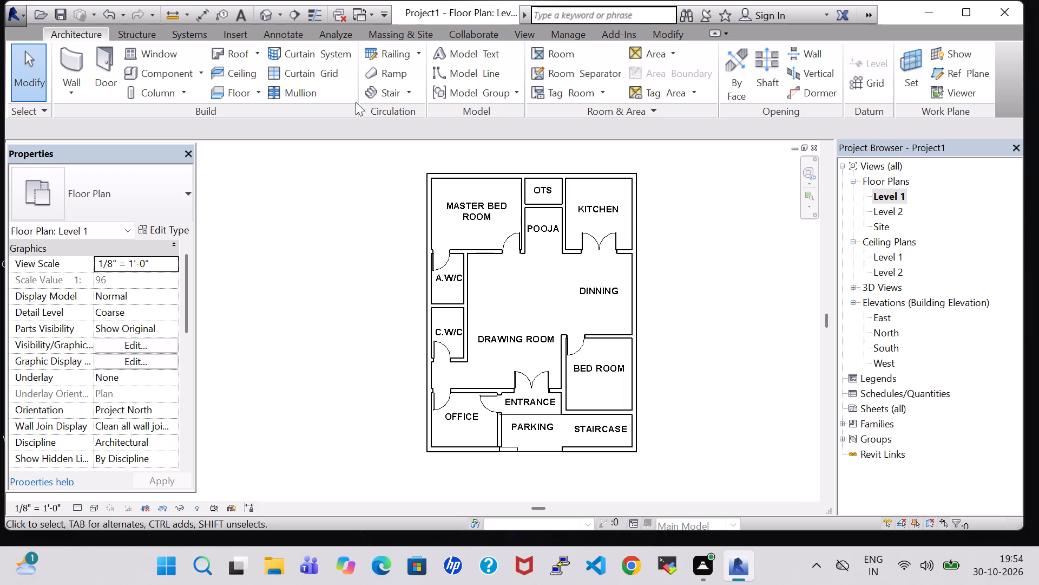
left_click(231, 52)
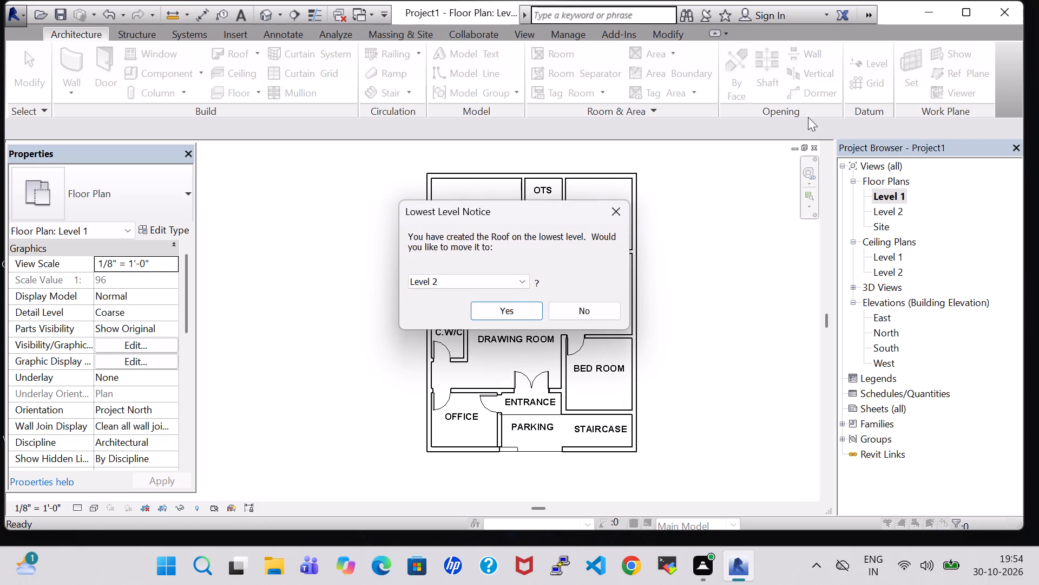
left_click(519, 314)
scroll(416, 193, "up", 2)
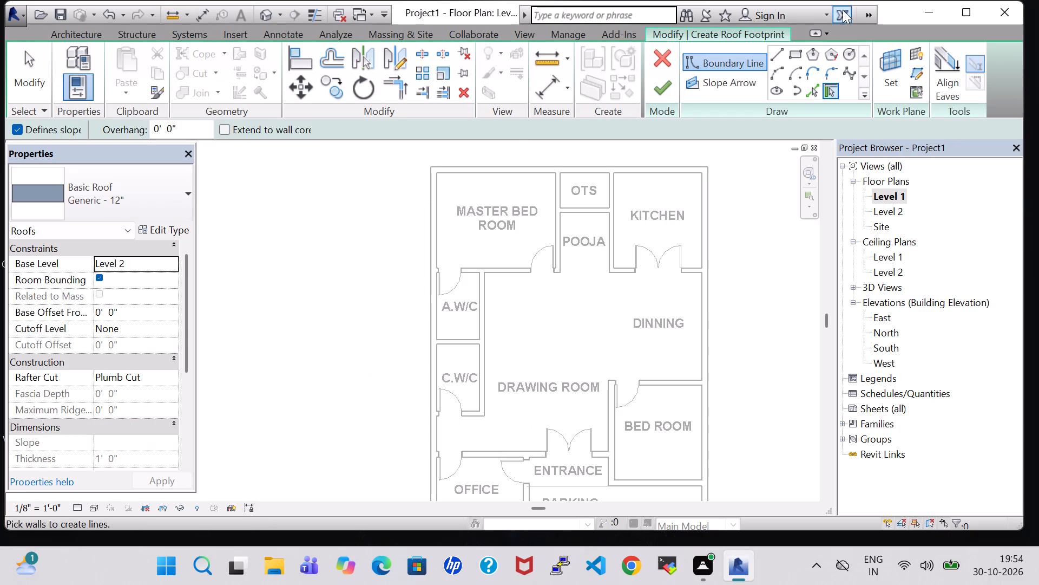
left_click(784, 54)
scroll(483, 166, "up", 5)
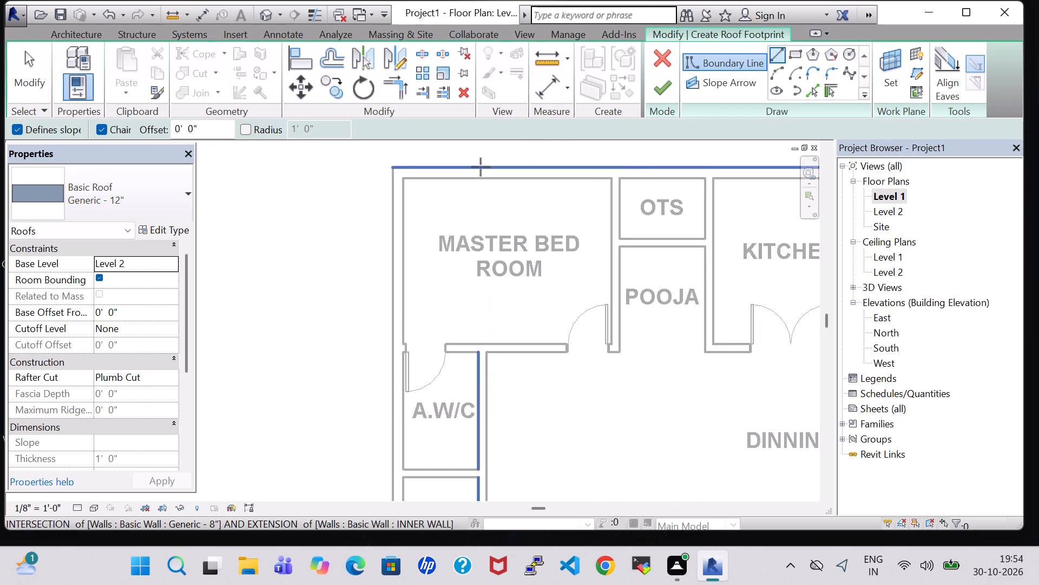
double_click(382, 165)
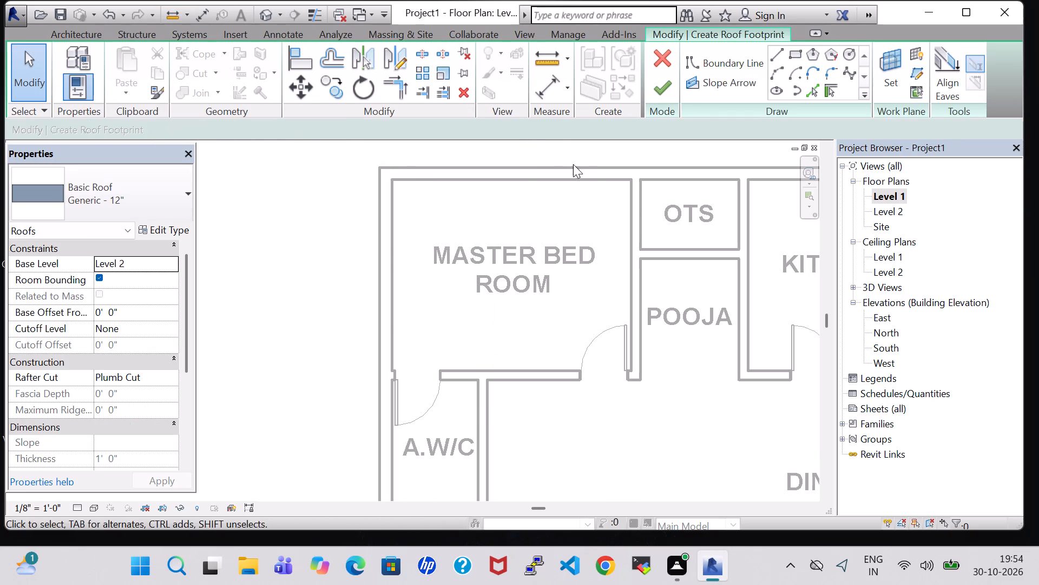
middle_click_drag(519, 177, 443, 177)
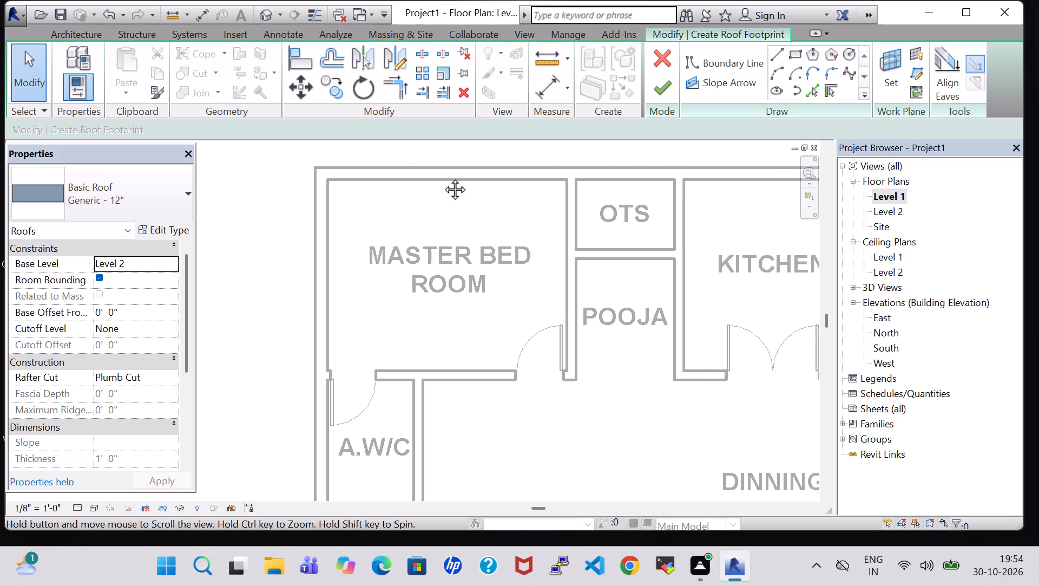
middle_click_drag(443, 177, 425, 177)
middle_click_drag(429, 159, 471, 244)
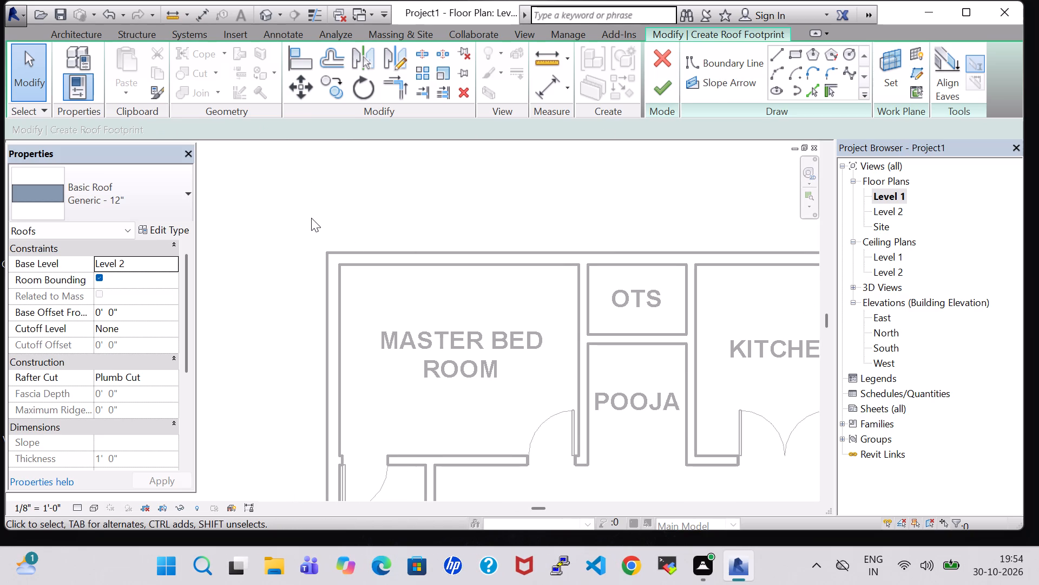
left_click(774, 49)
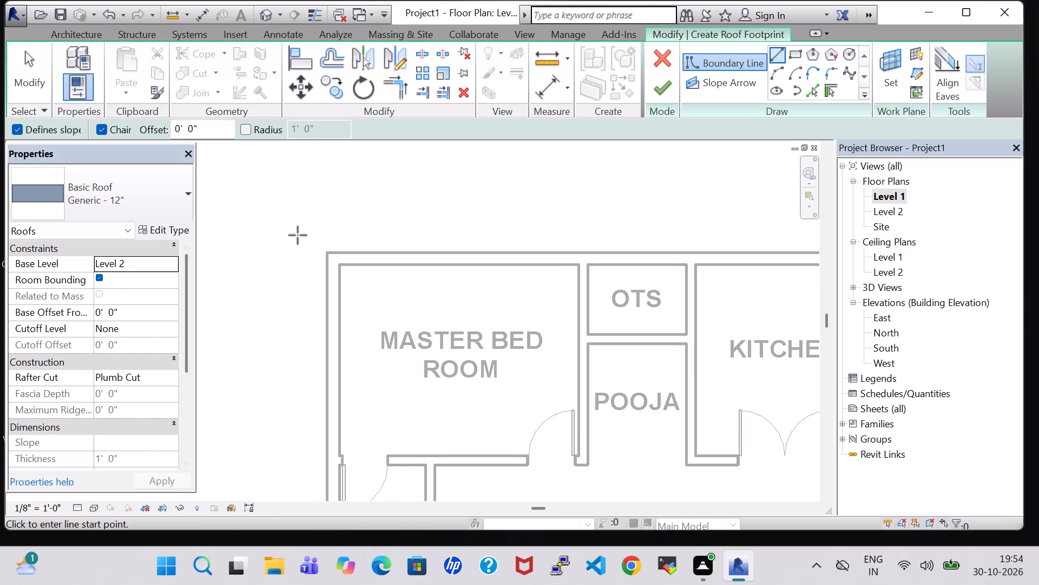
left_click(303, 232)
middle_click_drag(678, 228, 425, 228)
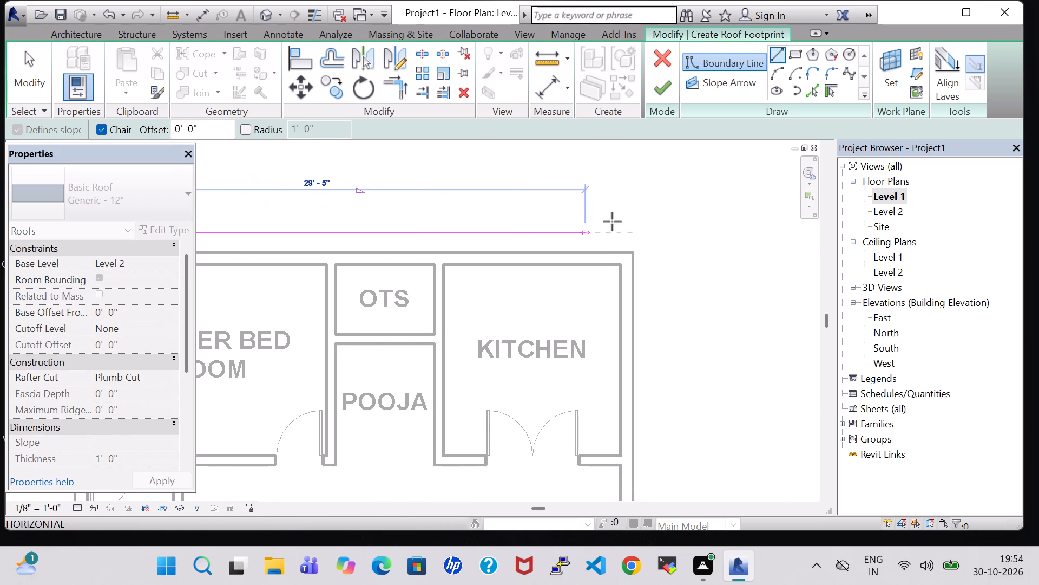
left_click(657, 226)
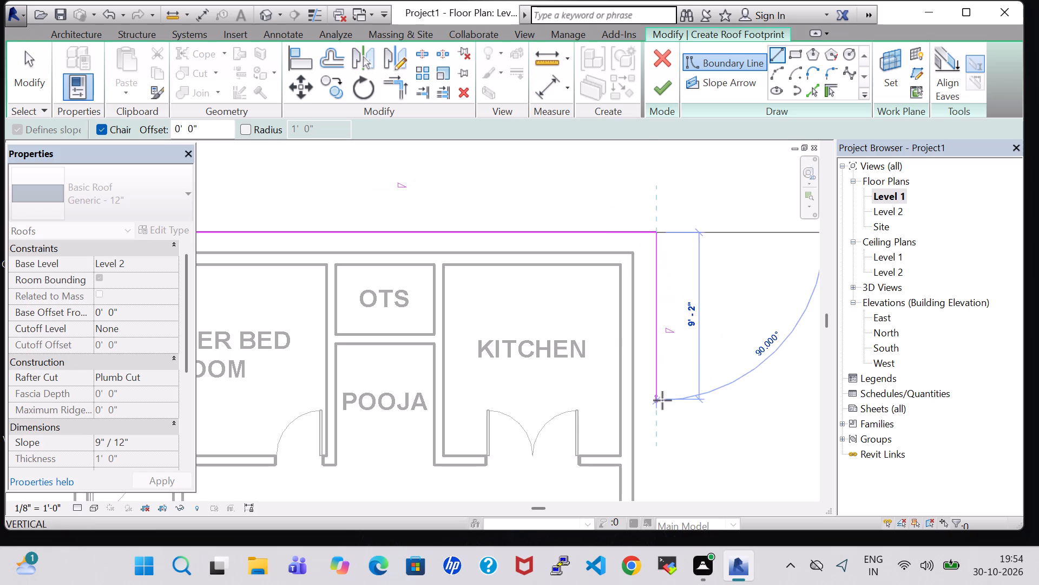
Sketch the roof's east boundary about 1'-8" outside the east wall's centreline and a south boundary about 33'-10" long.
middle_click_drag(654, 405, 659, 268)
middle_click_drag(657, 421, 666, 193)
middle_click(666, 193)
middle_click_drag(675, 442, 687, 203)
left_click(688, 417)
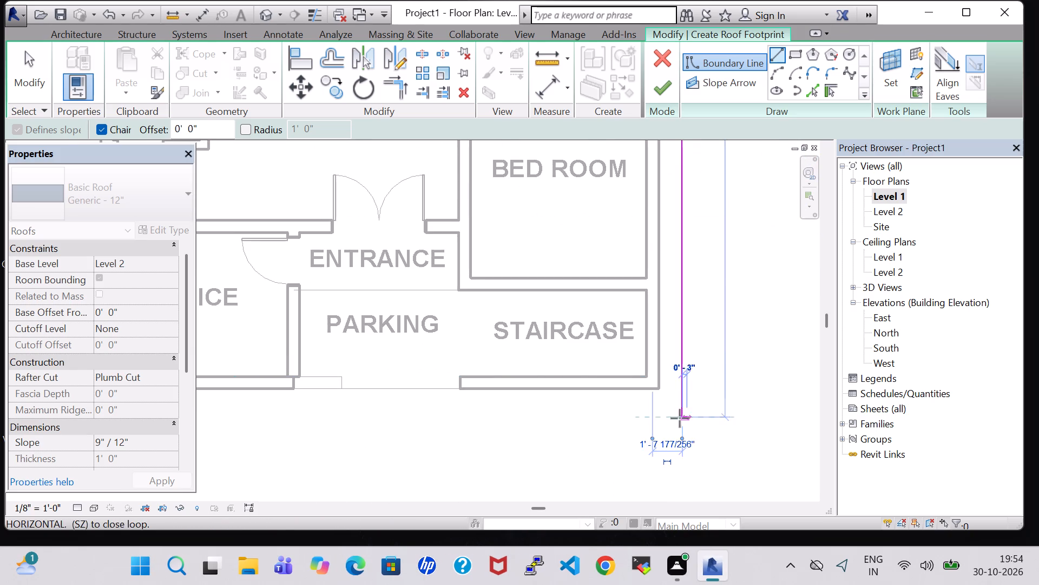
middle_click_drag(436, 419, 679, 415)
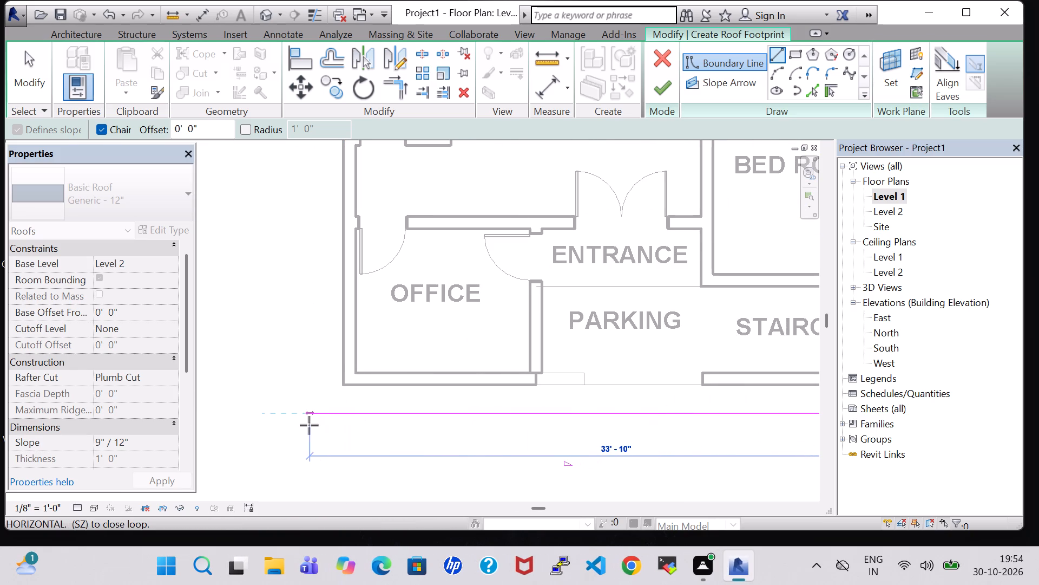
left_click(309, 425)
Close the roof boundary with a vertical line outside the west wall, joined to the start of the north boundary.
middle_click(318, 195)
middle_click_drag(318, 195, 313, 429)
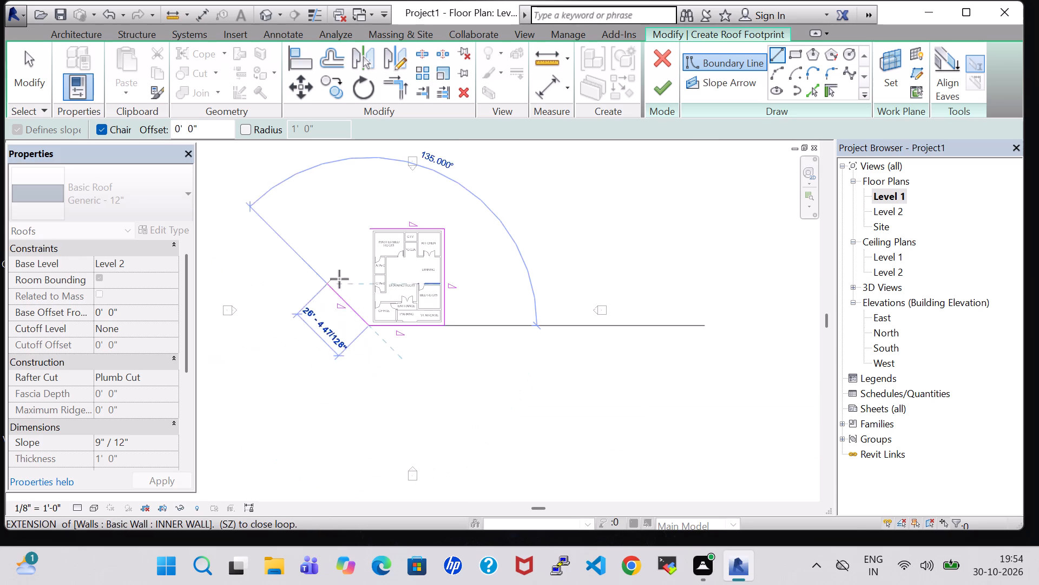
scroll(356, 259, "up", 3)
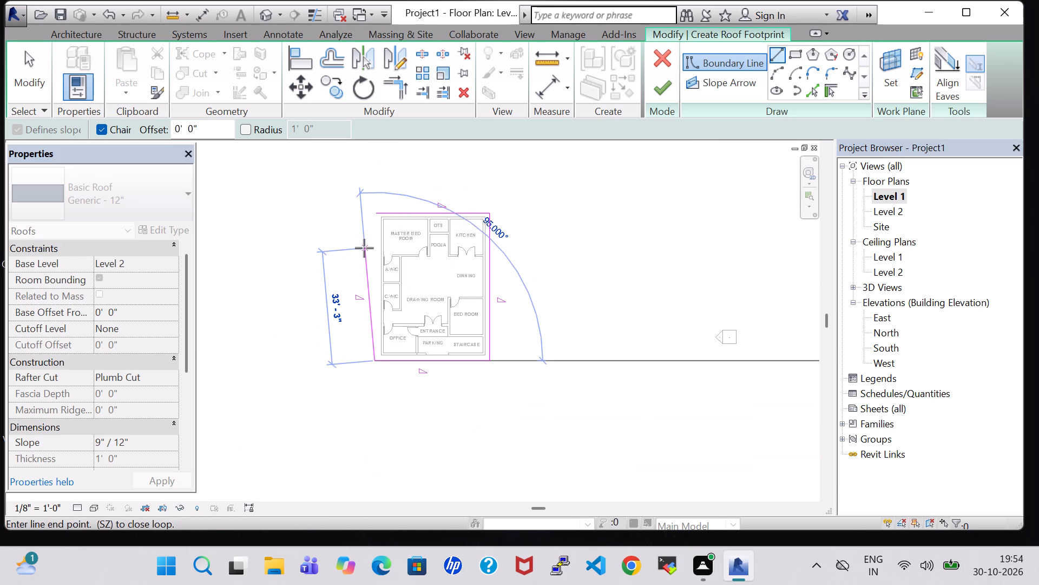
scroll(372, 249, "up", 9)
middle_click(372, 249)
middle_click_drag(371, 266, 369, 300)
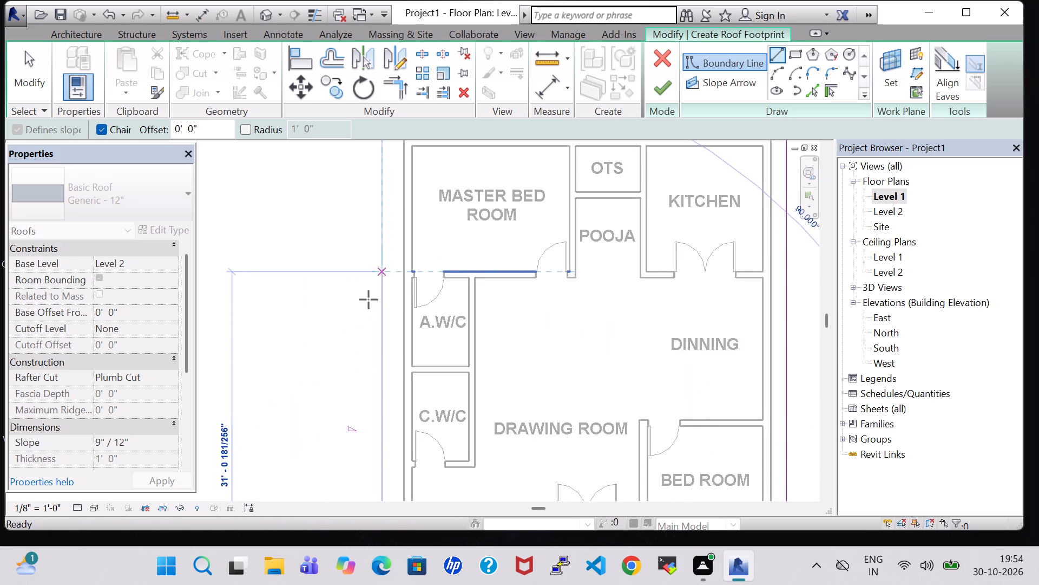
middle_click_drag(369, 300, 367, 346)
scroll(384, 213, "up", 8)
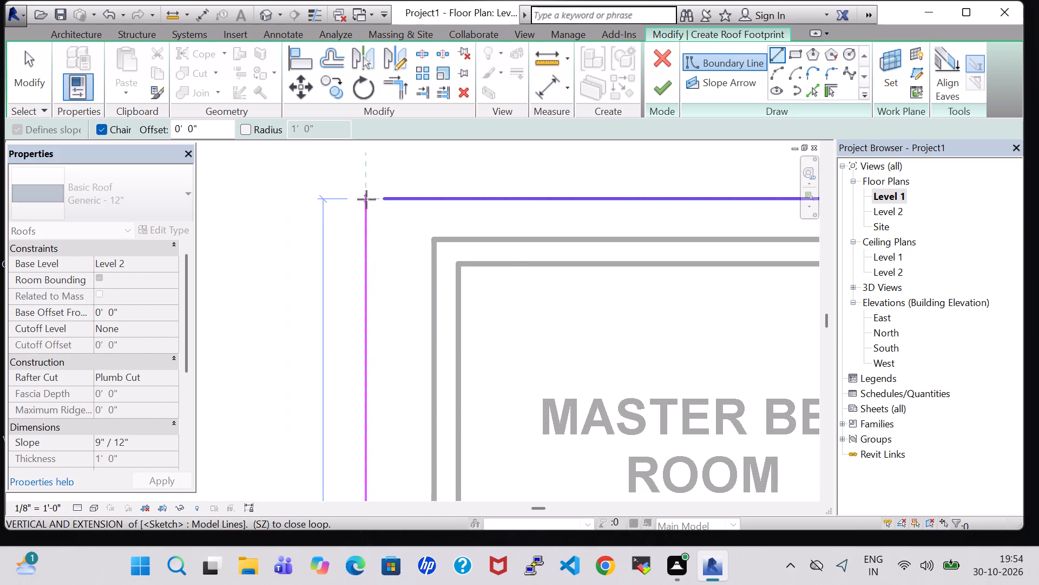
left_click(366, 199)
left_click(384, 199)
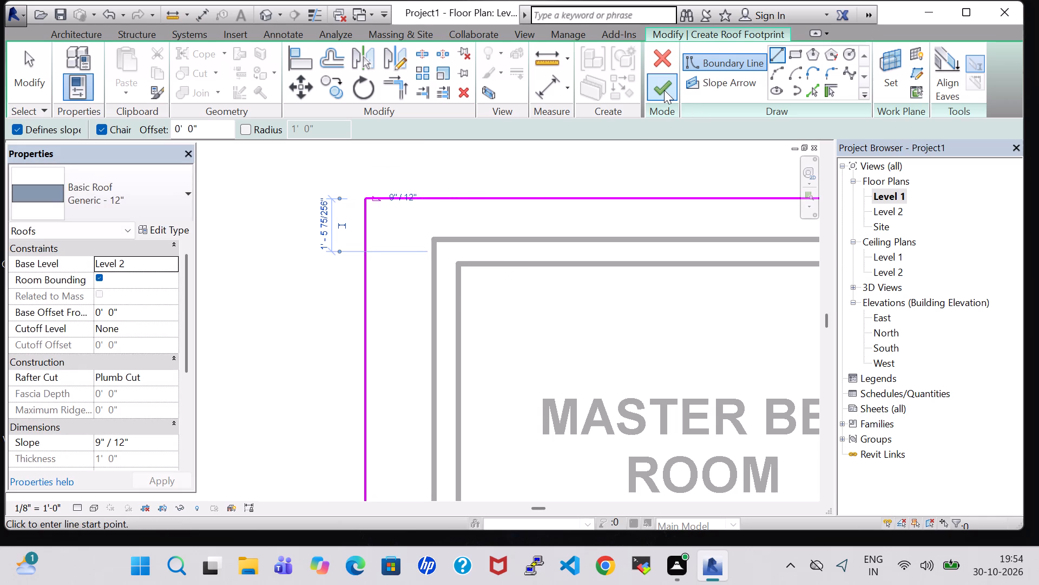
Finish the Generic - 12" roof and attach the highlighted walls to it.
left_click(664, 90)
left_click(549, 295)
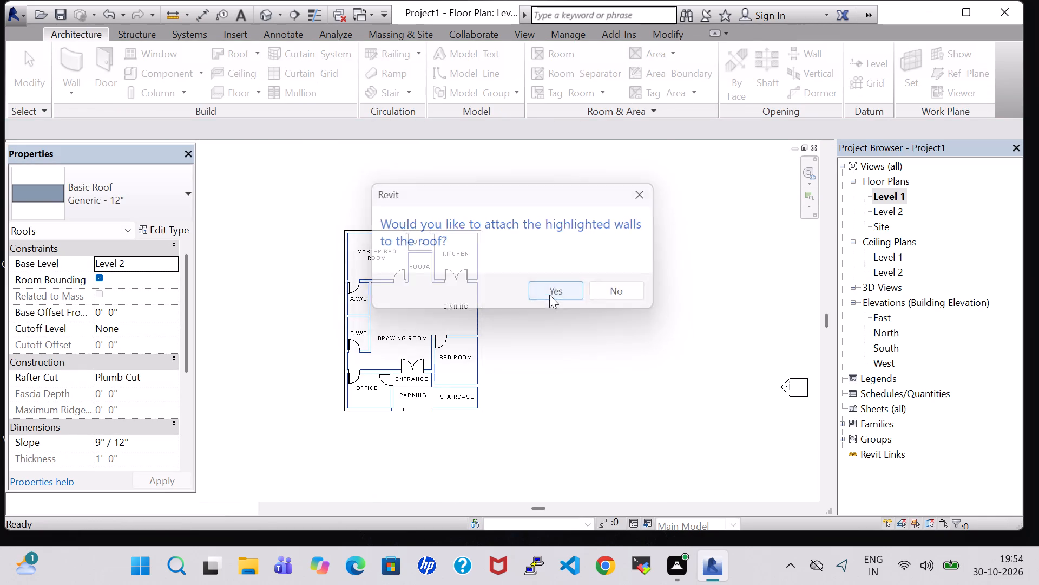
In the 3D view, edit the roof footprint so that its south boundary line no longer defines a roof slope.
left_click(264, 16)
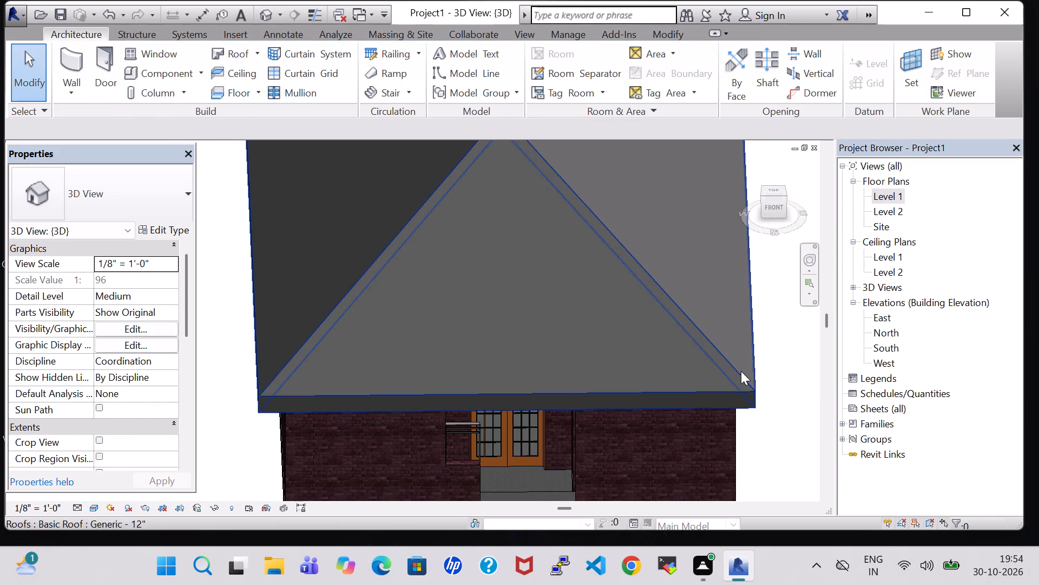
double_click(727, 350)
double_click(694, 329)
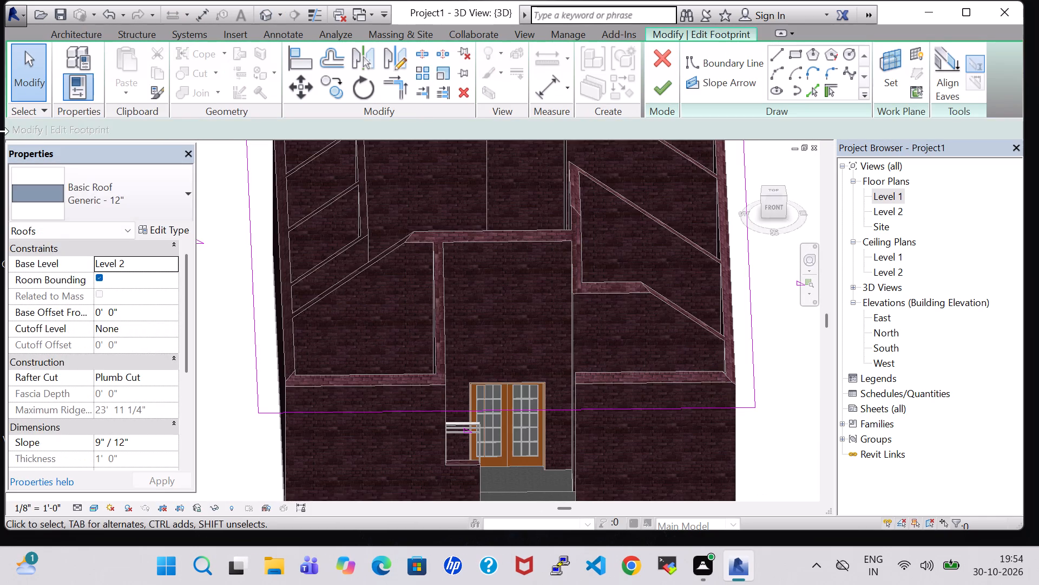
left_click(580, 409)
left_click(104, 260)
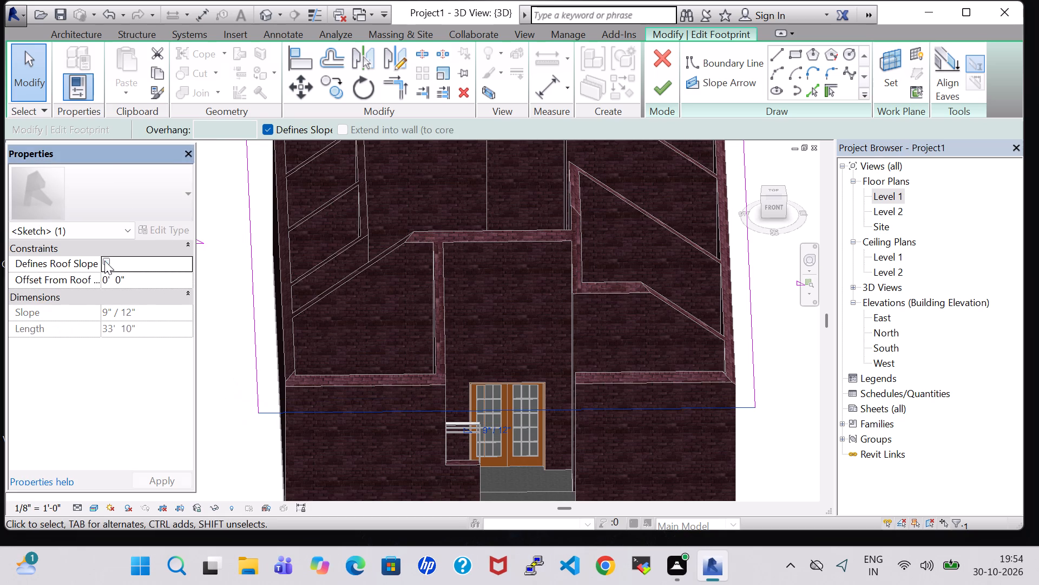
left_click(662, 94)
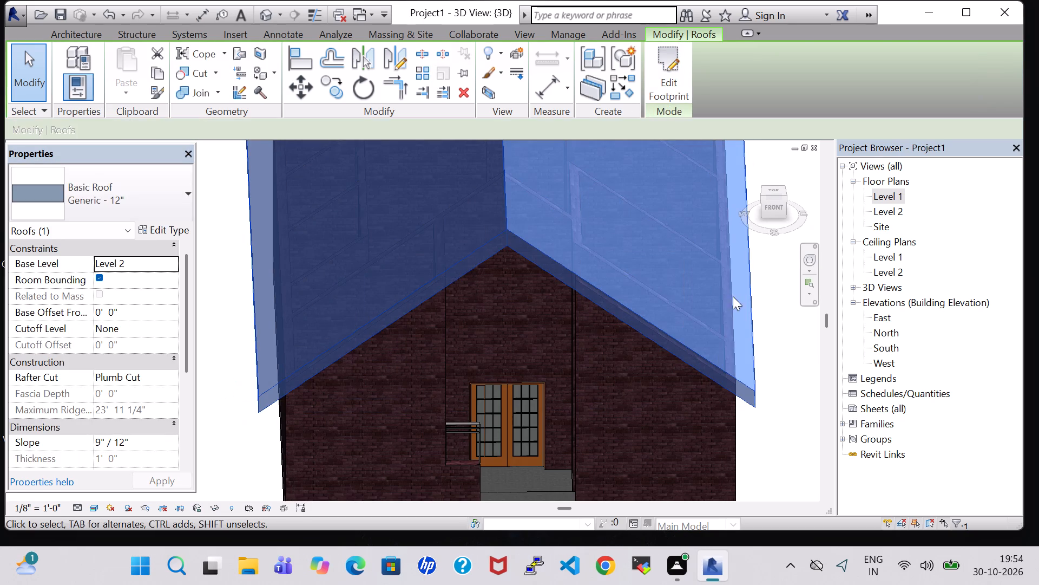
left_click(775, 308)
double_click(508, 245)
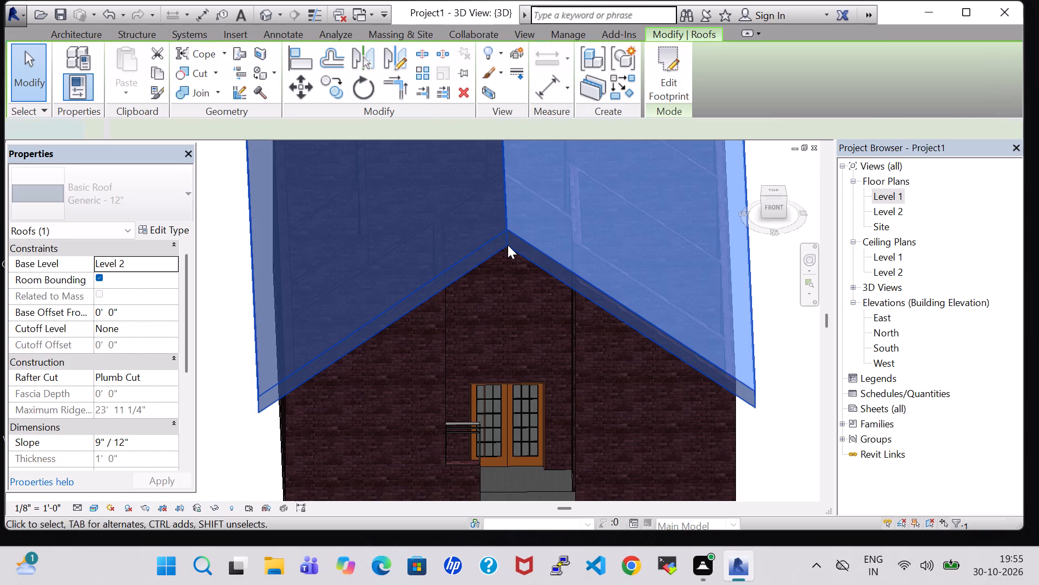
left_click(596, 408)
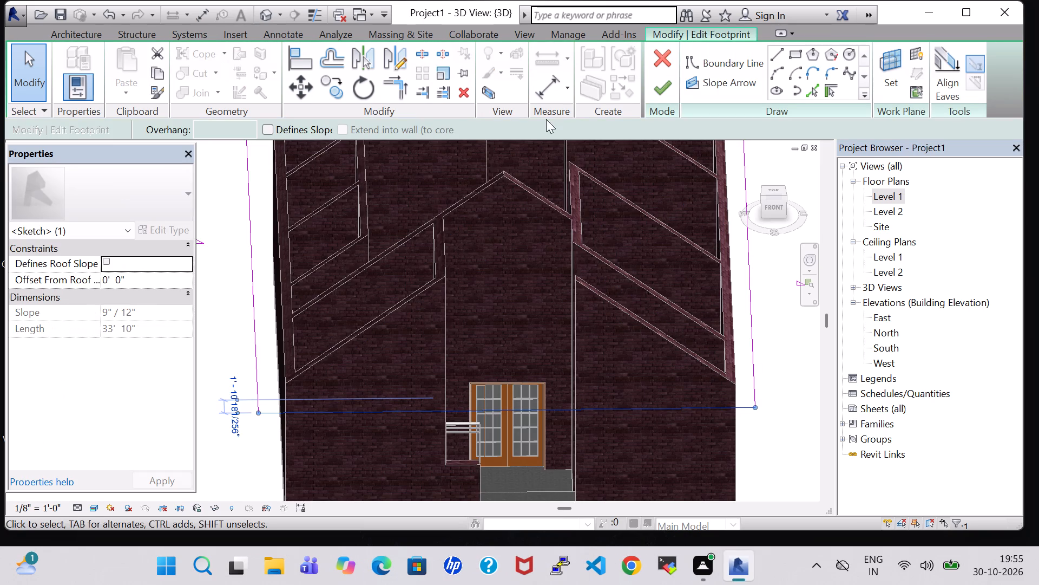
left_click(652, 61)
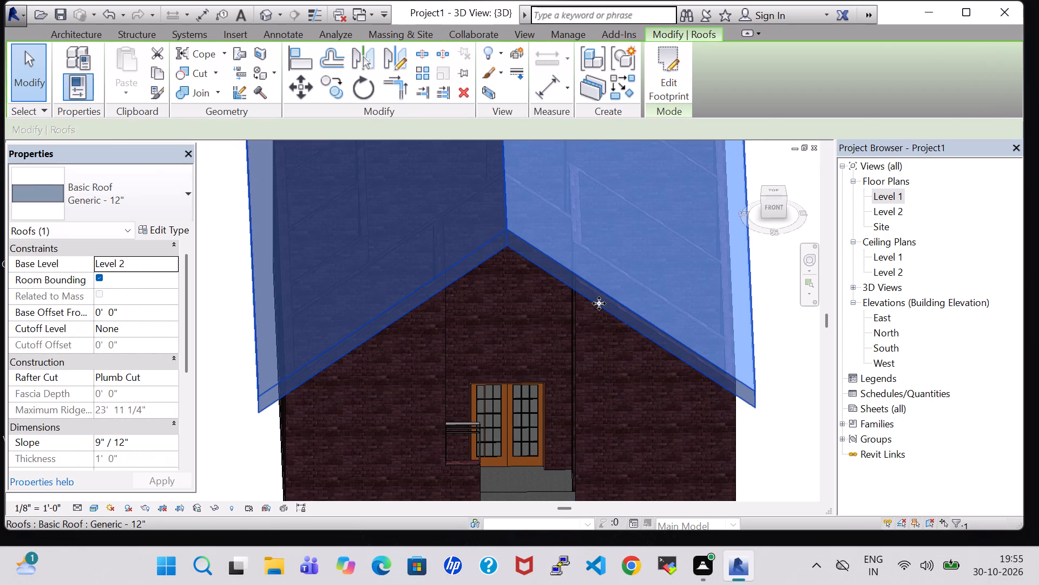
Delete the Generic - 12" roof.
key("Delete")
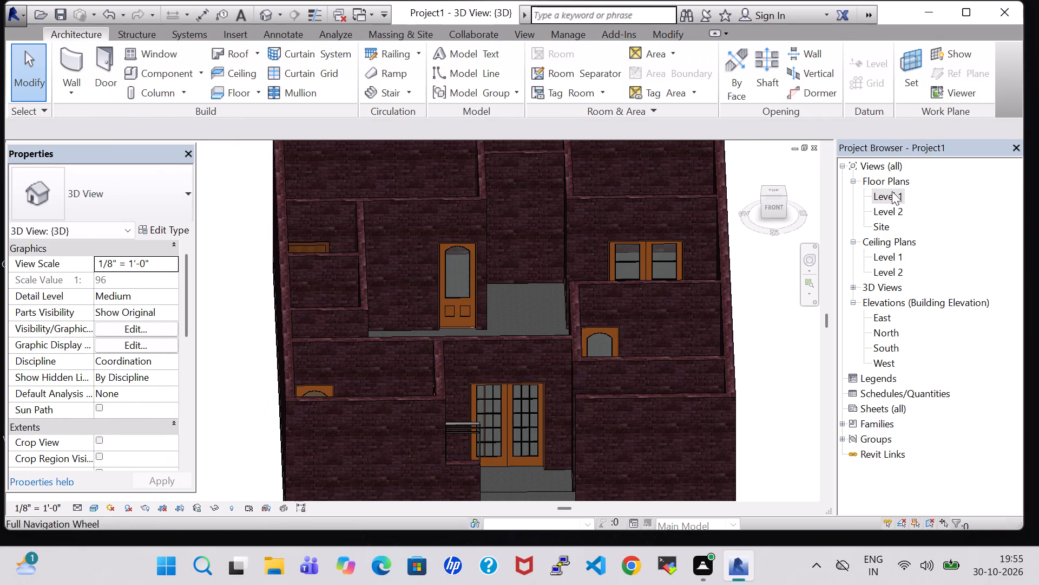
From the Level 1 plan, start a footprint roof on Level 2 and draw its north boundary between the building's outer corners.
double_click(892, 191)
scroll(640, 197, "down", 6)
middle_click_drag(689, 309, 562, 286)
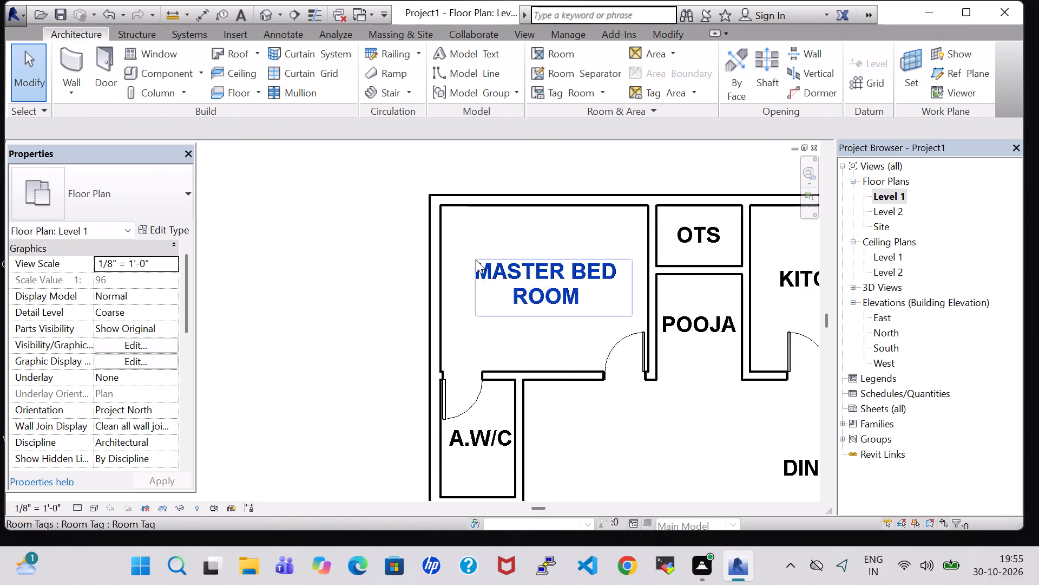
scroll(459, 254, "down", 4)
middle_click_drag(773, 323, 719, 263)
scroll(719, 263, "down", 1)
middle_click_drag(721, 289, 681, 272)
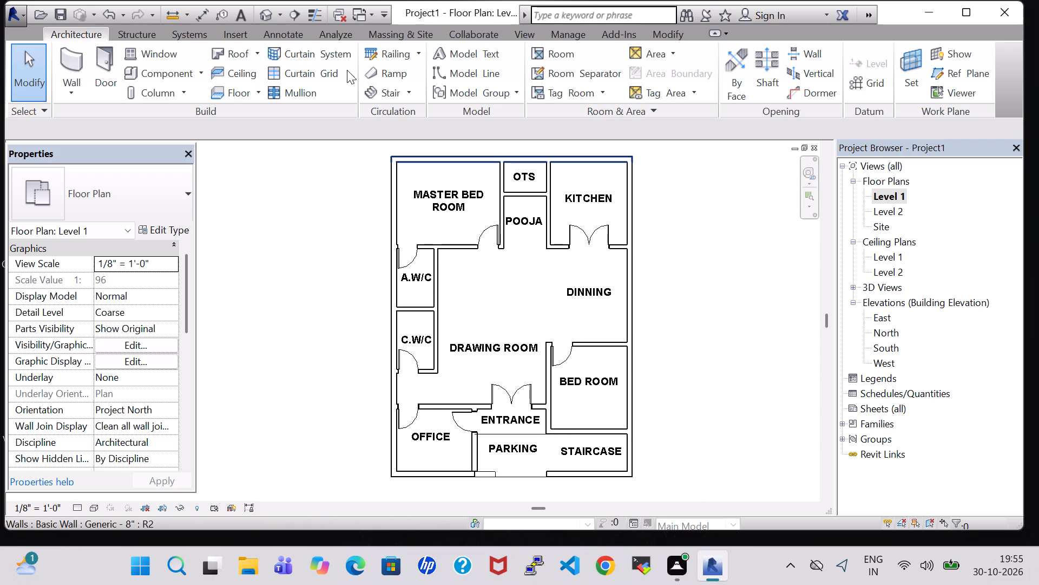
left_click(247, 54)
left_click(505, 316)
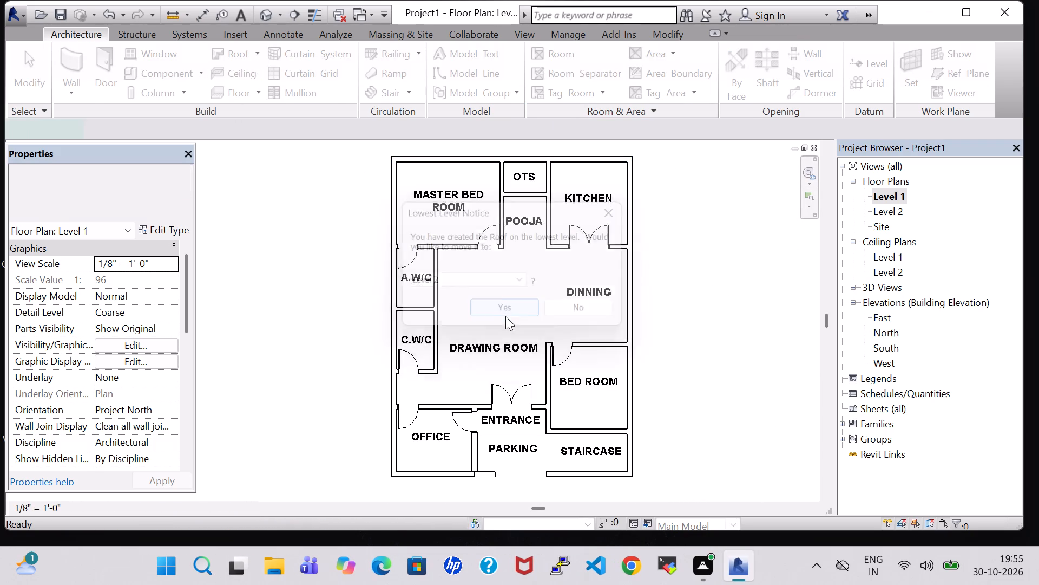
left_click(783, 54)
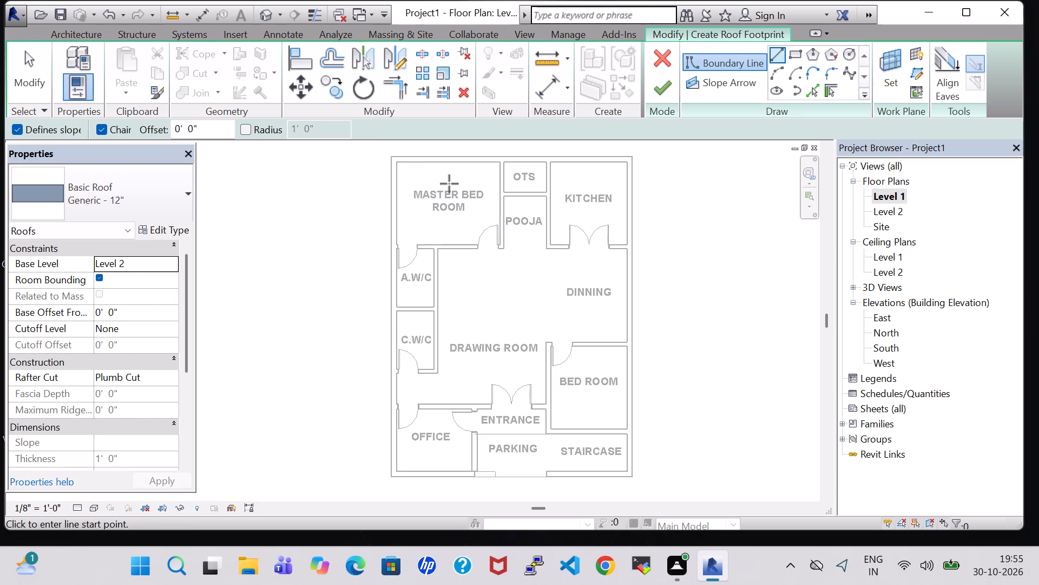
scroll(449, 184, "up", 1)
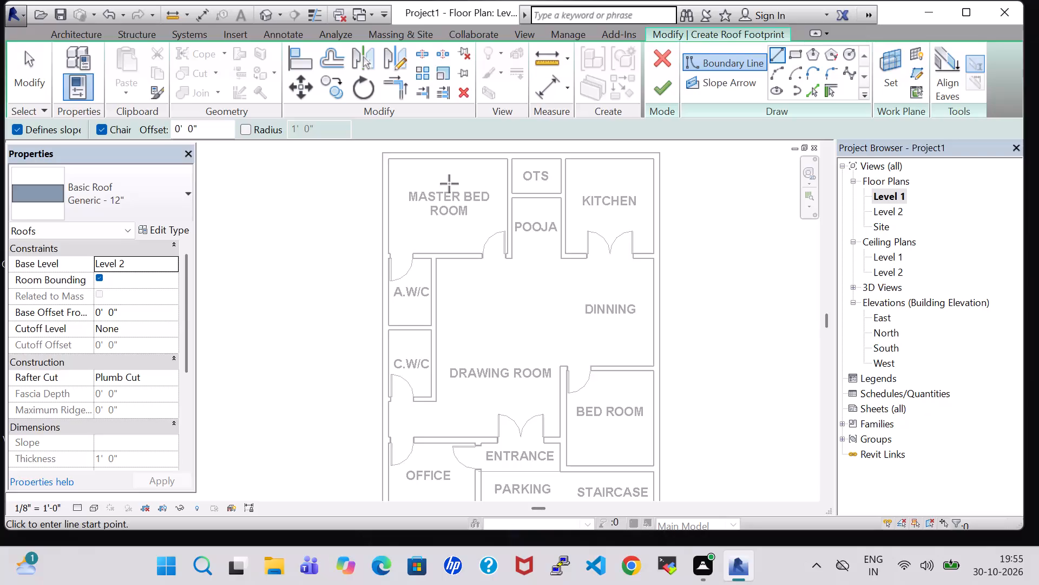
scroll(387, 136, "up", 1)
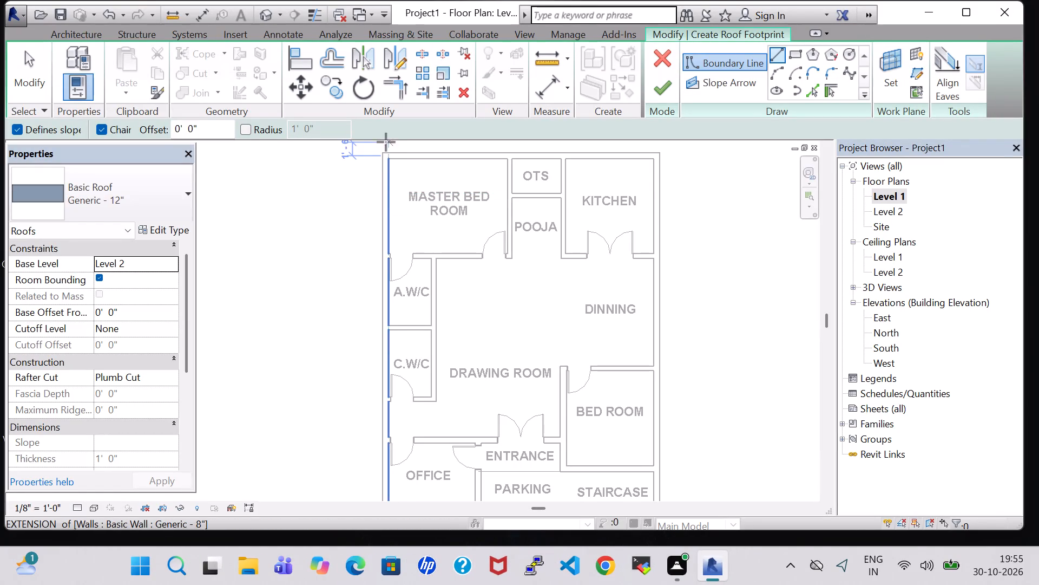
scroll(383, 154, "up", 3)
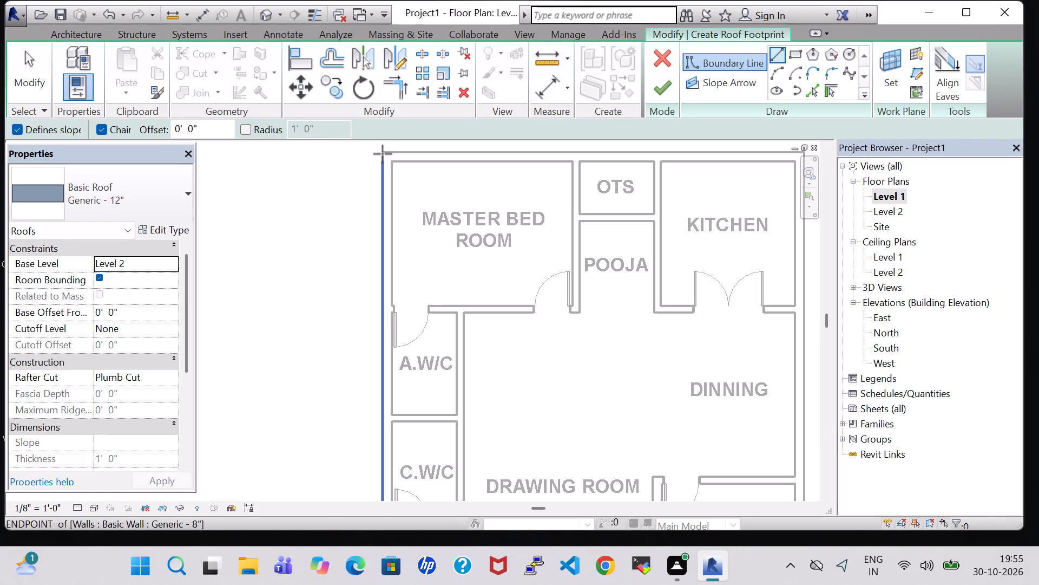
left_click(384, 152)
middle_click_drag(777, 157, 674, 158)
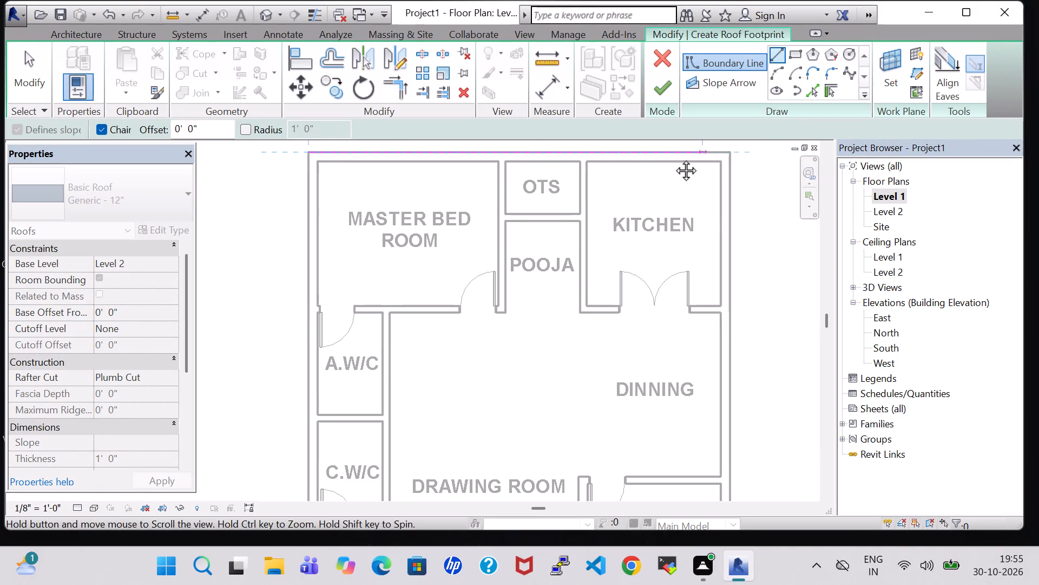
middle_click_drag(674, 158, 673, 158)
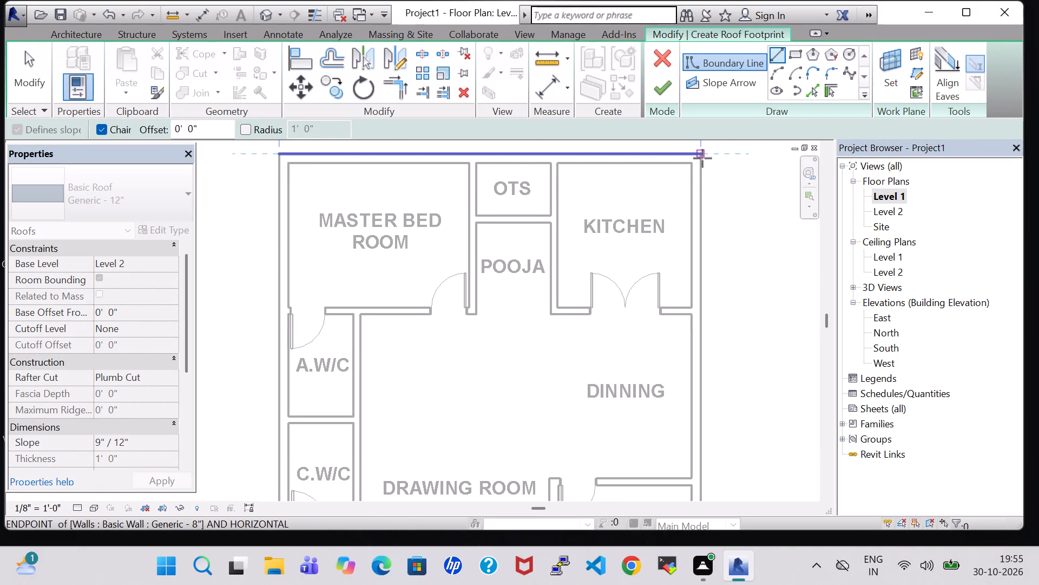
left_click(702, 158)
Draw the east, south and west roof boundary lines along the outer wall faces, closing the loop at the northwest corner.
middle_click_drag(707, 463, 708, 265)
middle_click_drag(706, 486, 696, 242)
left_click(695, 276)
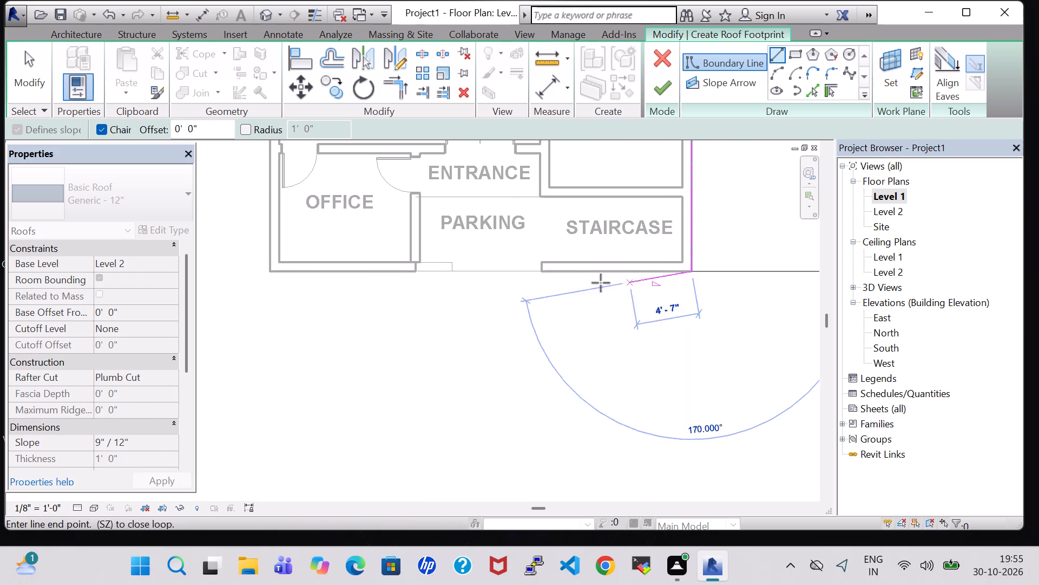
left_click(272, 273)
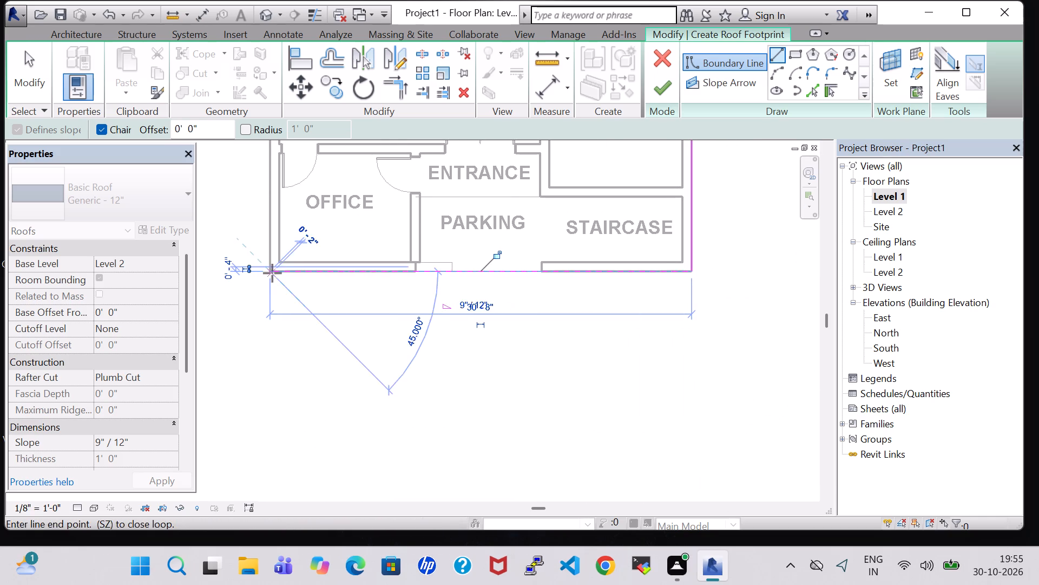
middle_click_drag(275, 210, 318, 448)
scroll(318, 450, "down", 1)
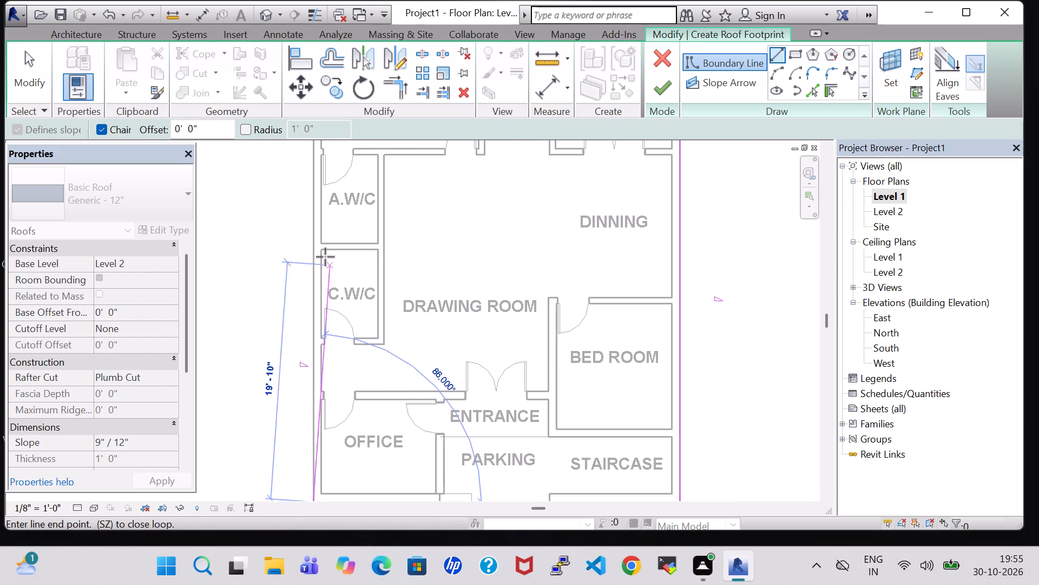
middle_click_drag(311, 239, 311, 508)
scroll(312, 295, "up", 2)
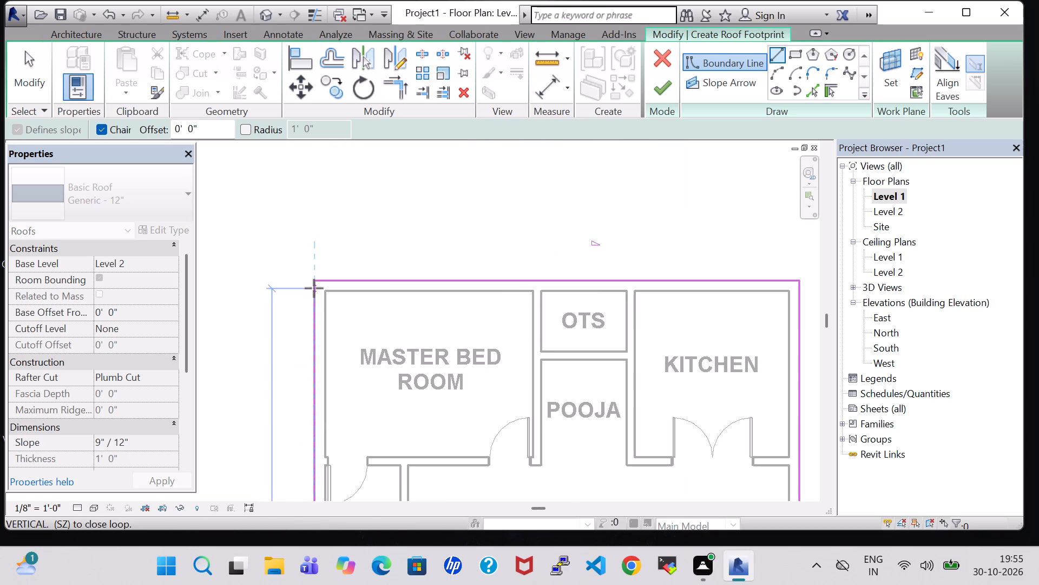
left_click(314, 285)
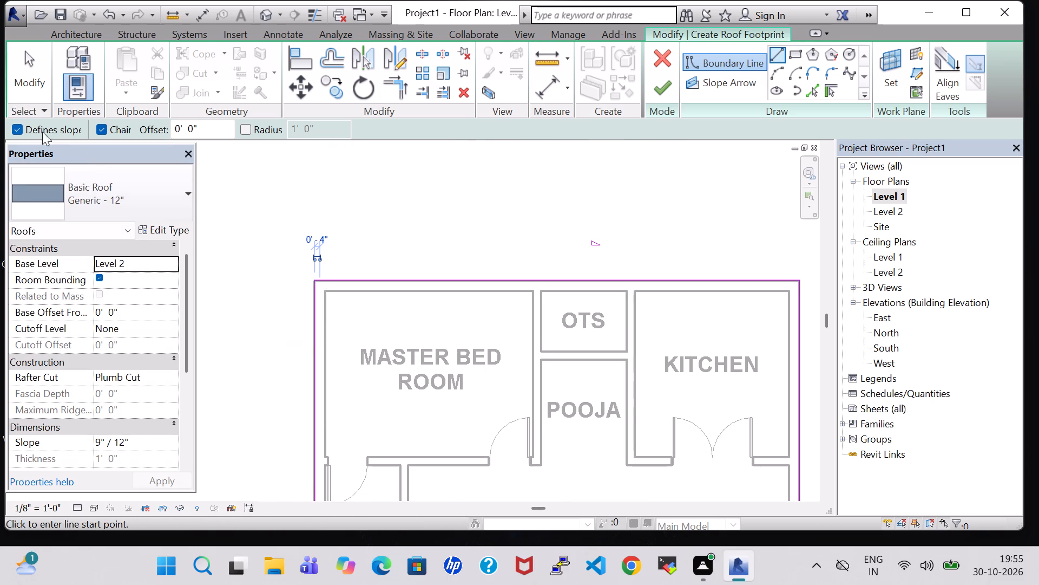
Turn off slope definition for new roof boundary lines.
left_click(15, 123)
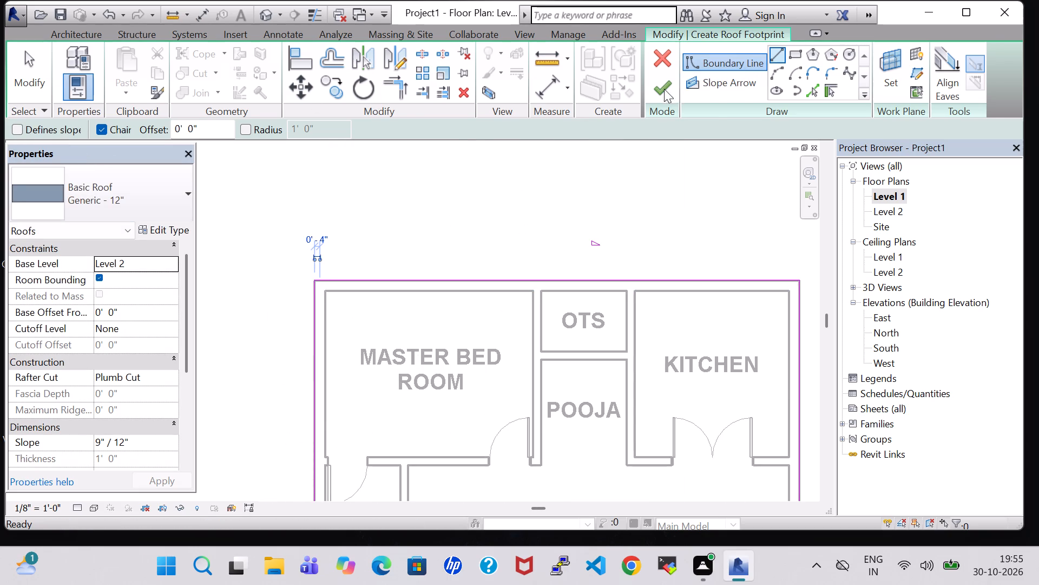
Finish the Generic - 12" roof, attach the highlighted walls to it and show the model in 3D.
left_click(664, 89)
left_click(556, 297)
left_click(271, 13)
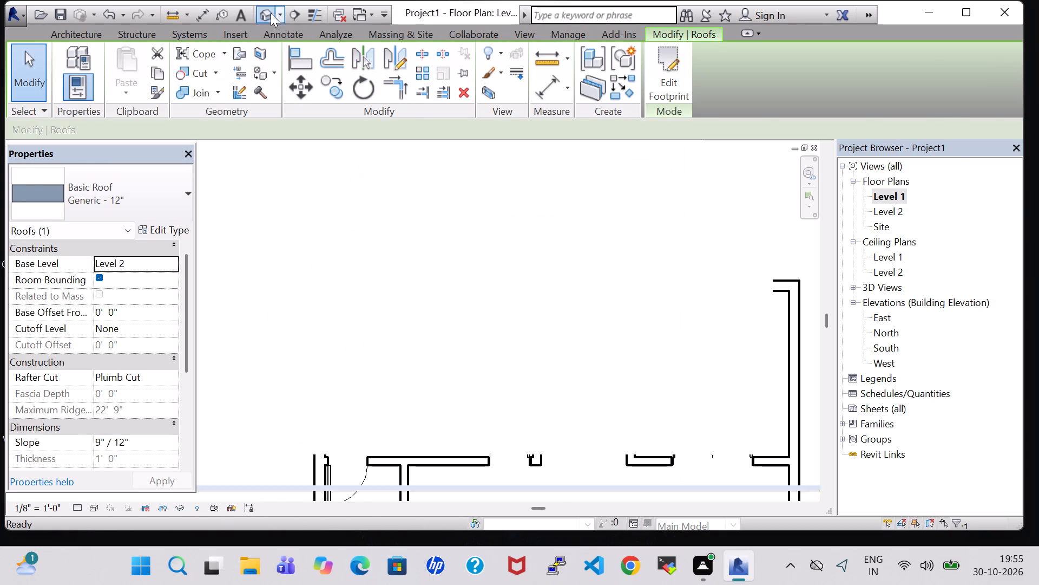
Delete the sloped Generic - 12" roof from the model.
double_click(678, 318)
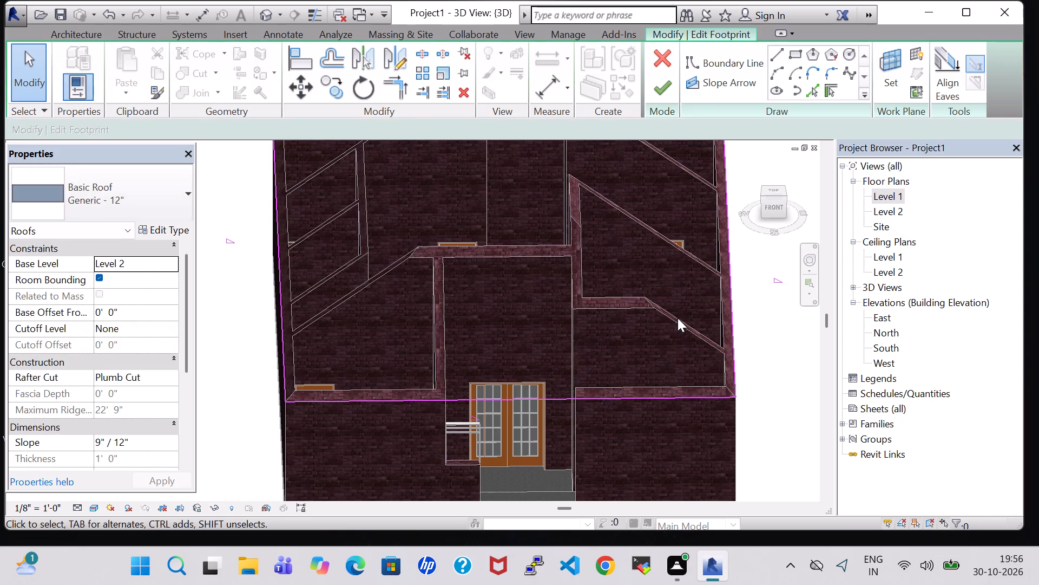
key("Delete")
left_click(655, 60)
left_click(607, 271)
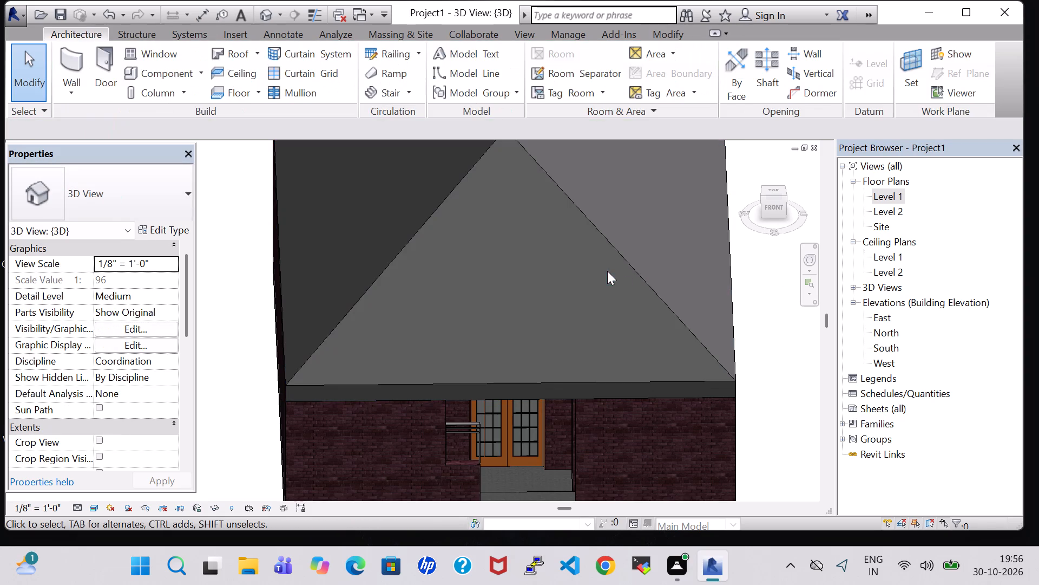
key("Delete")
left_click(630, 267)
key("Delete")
From the Level 1 plan, start a Level 2 footprint roof and sketch a rectangular boundary between the building's opposite outer corners.
double_click(898, 195)
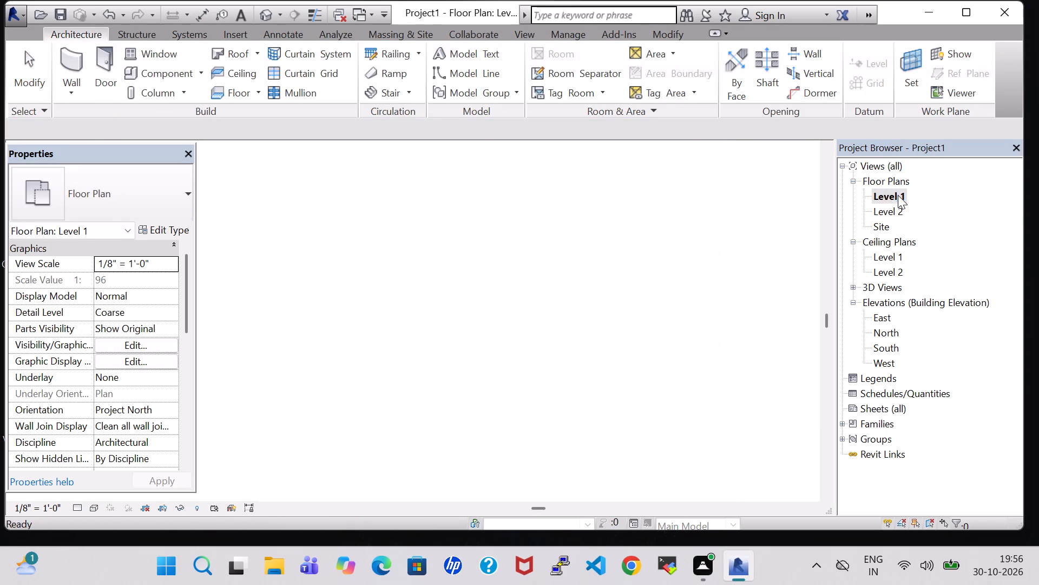
left_click(235, 55)
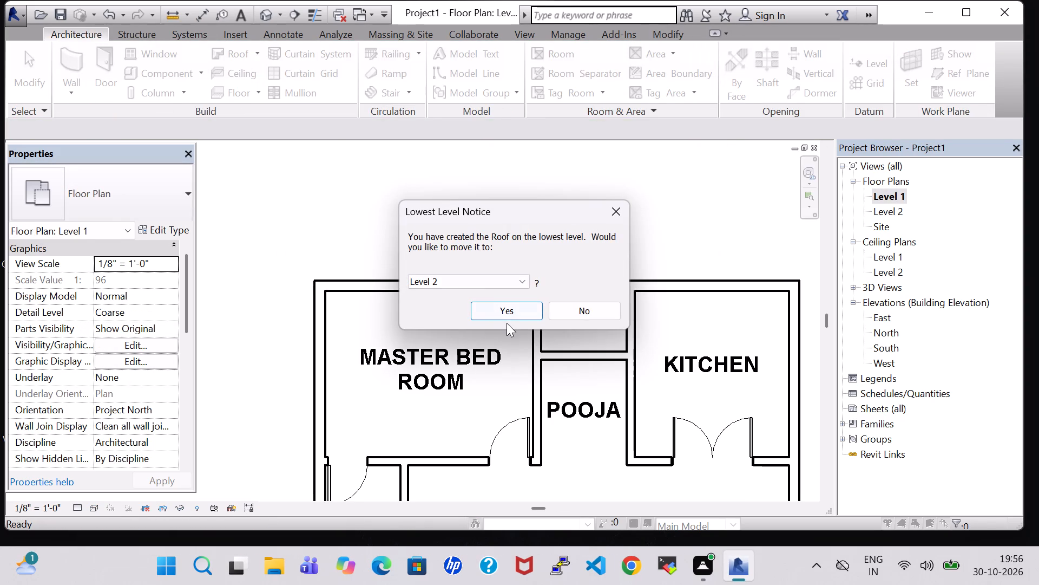
left_click(506, 315)
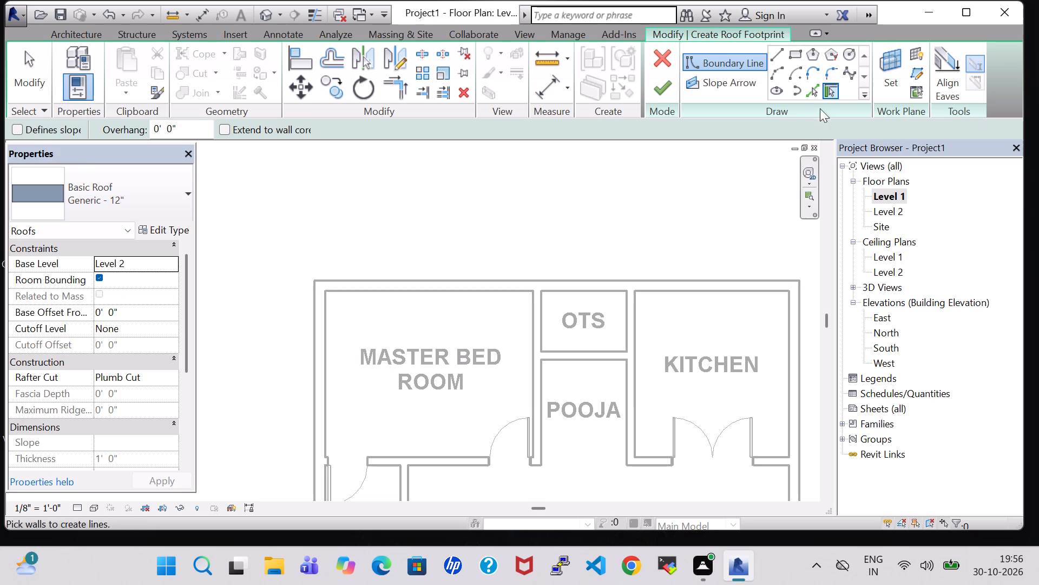
left_click(775, 61)
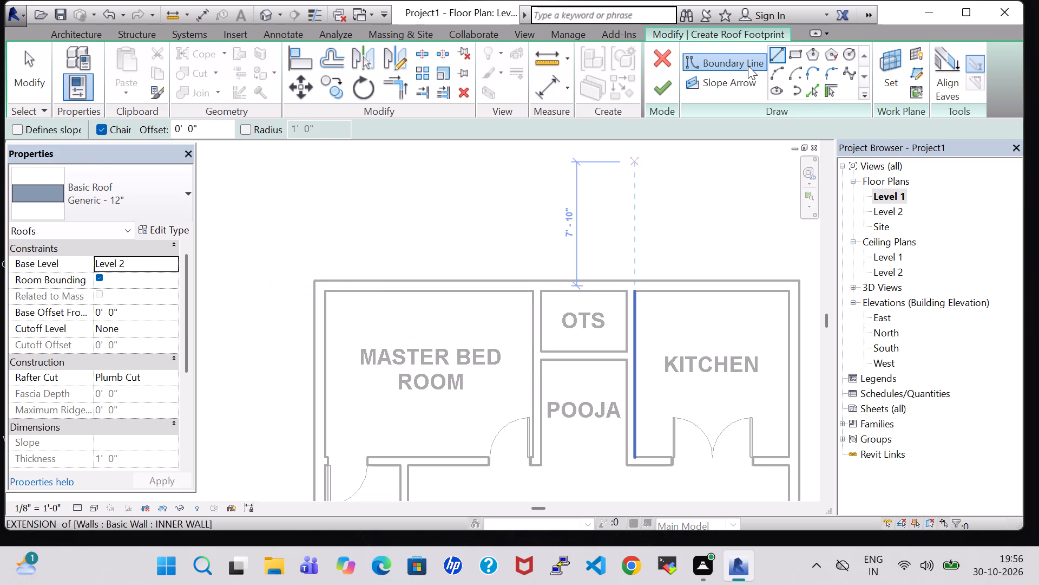
left_click(792, 50)
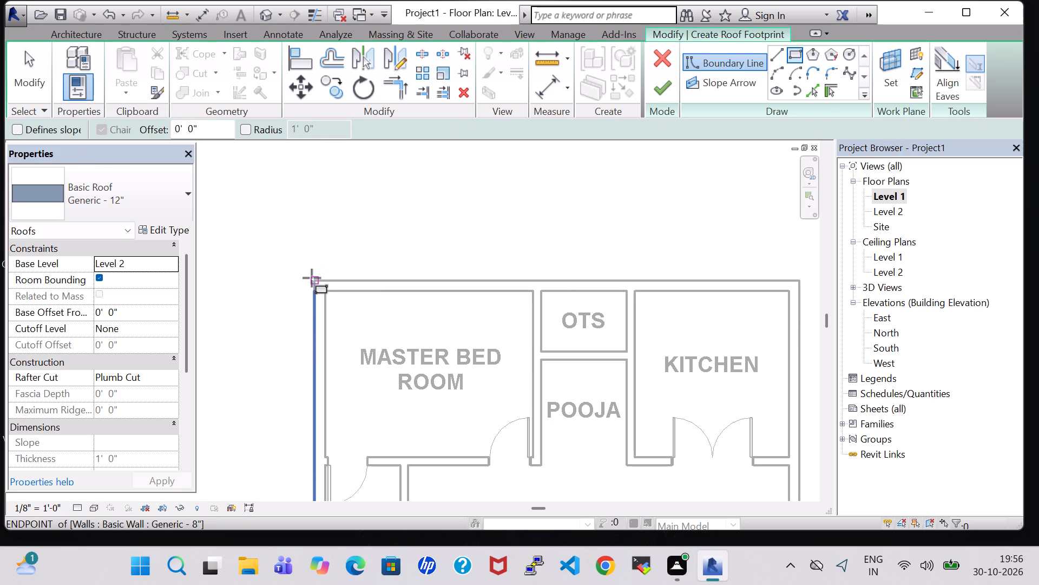
left_click(312, 279)
middle_click_drag(609, 352, 480, 162)
scroll(480, 162, "down", 2)
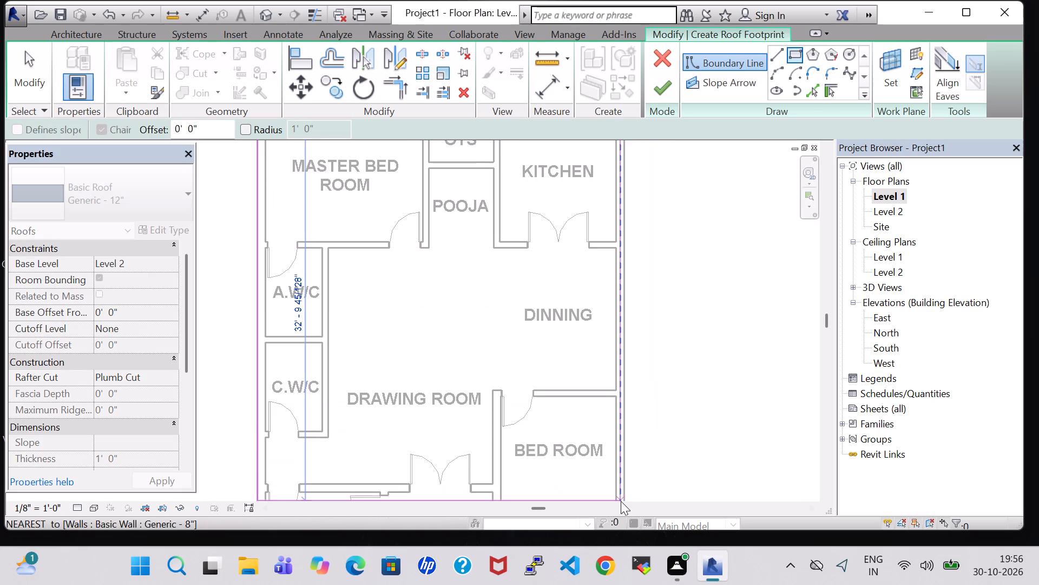
middle_click_drag(621, 501, 676, 344)
middle_click_drag(623, 466, 655, 203)
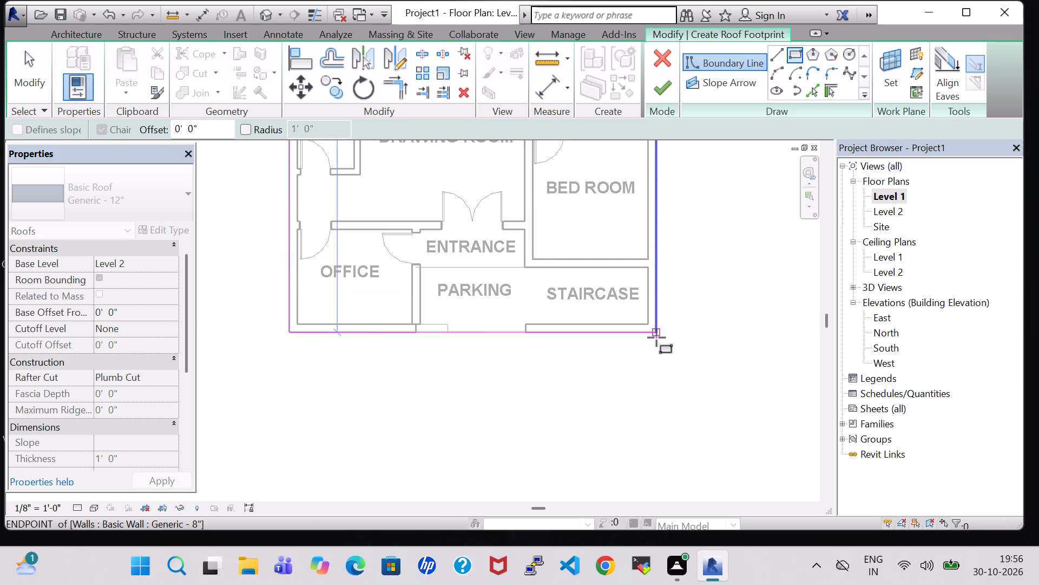
scroll(656, 337, "up", 3)
middle_click_drag(656, 337, 724, 353)
scroll(722, 354, "up", 1)
middle_click_drag(722, 354, 771, 356)
middle_click_drag(781, 352, 826, 358)
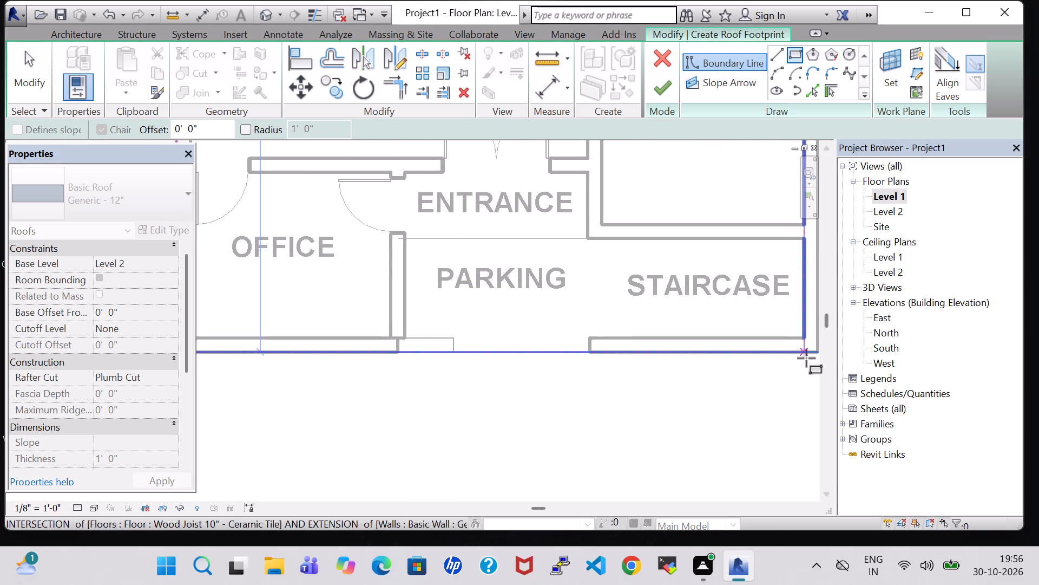
scroll(806, 358, "down", 2)
middle_click_drag(812, 383, 773, 386)
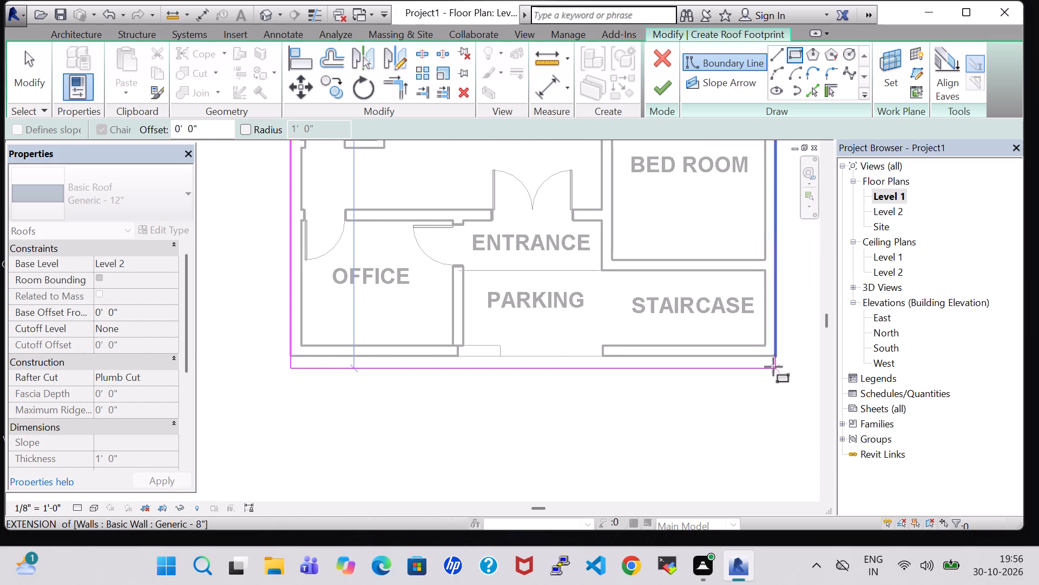
left_click(774, 359)
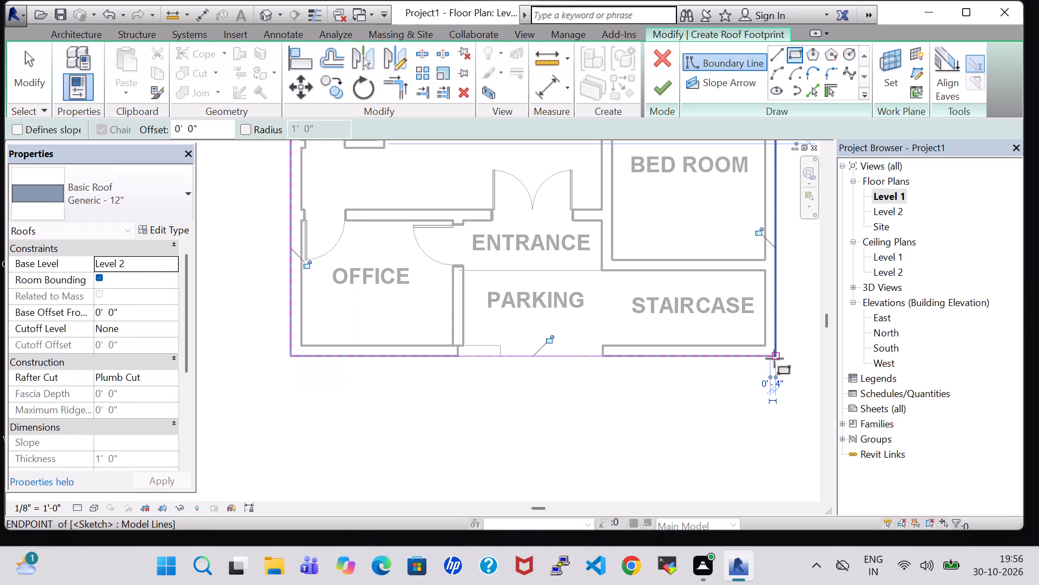
Finish the flat Generic - 12" roof, attach the highlighted walls to it and show the model in 3D.
left_click(660, 88)
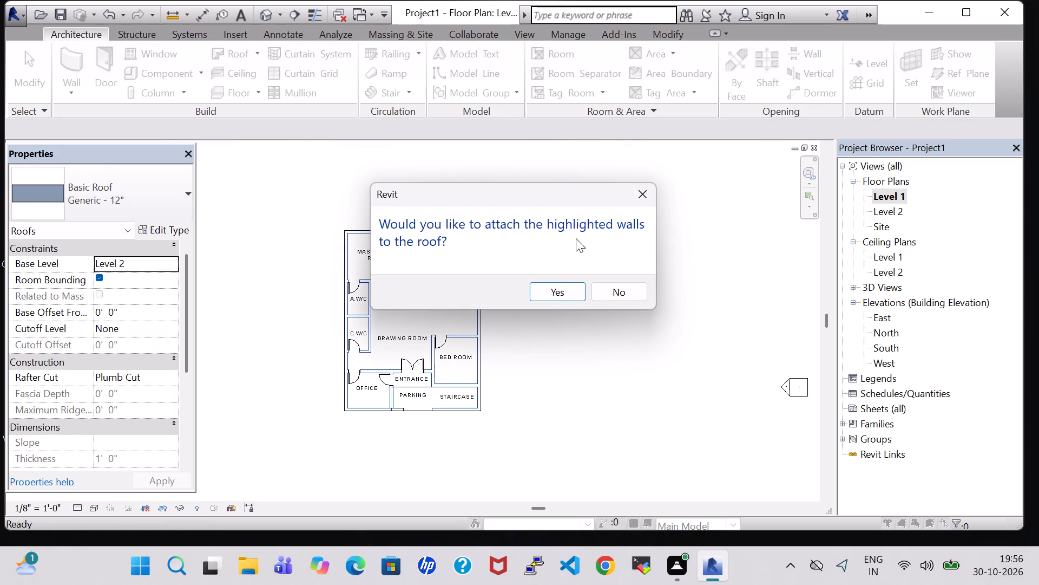
left_click(568, 286)
left_click(260, 14)
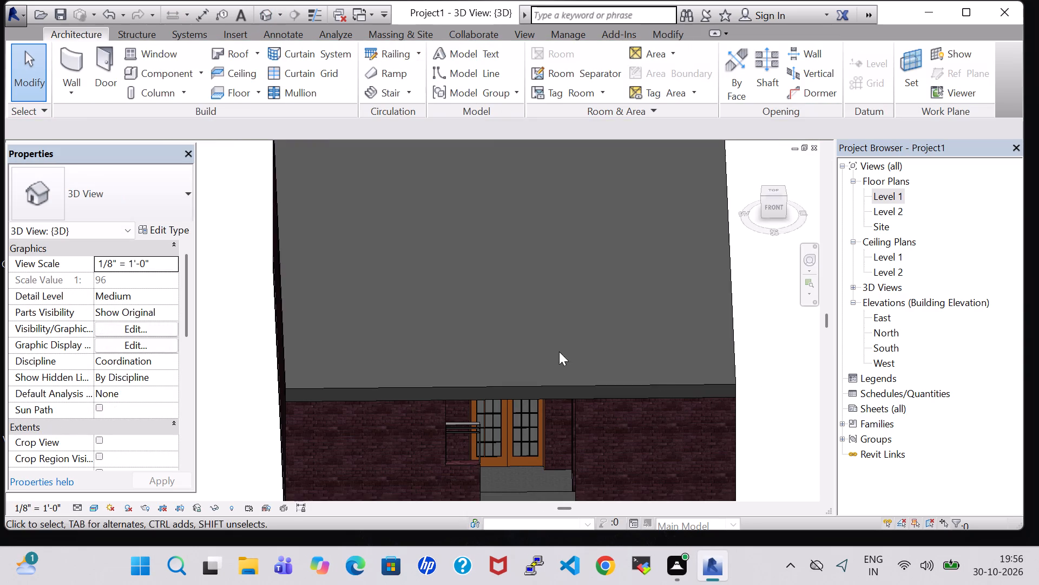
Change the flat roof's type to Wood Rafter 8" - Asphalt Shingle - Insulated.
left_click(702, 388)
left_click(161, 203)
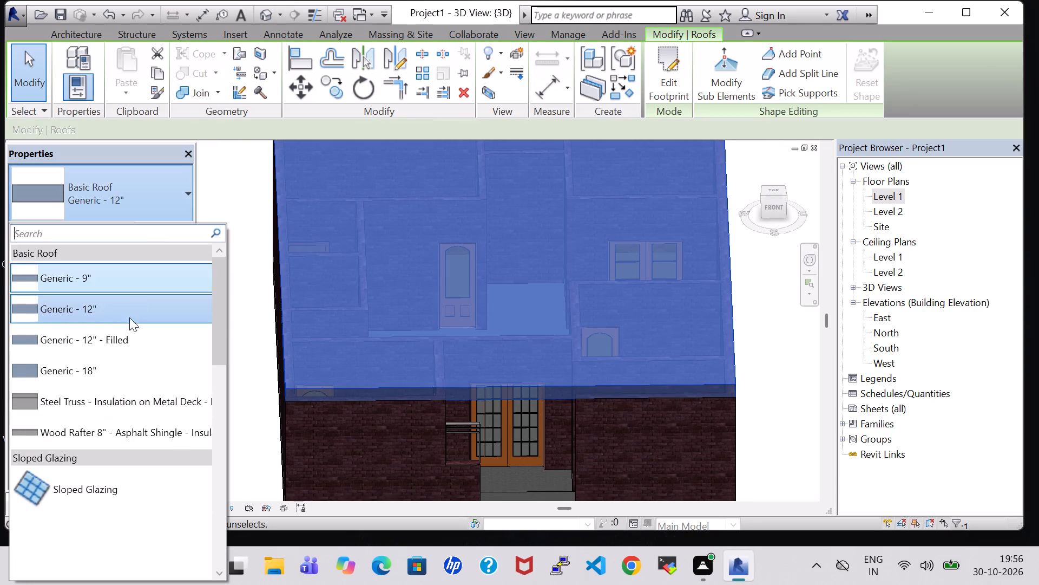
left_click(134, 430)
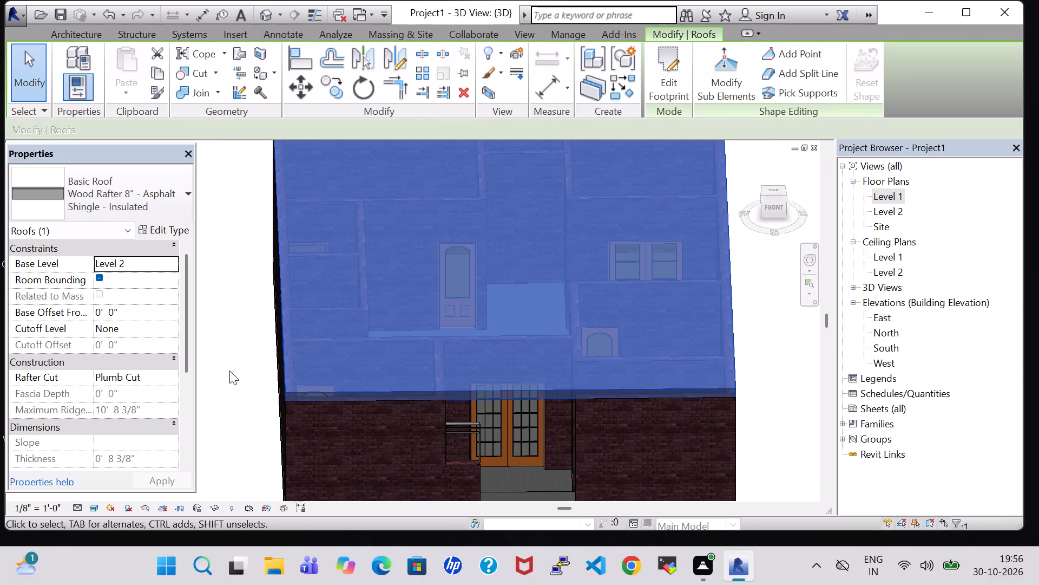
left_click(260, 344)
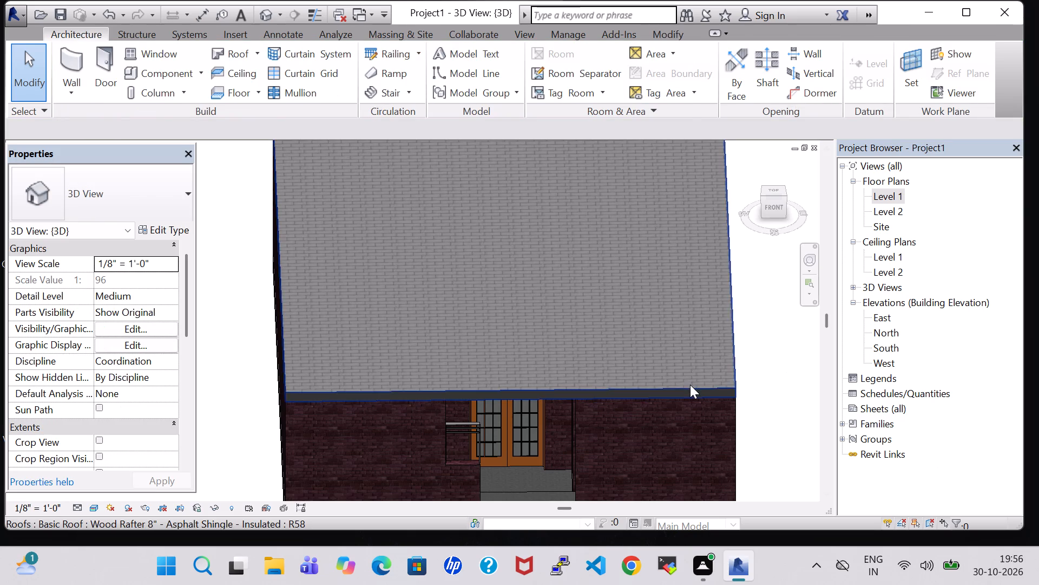
Change the flat roof's type to Steel Truss - Insulation on Metal Deck - EPDM and view the building from a corner.
left_click(690, 385)
left_click(172, 196)
left_click(179, 393)
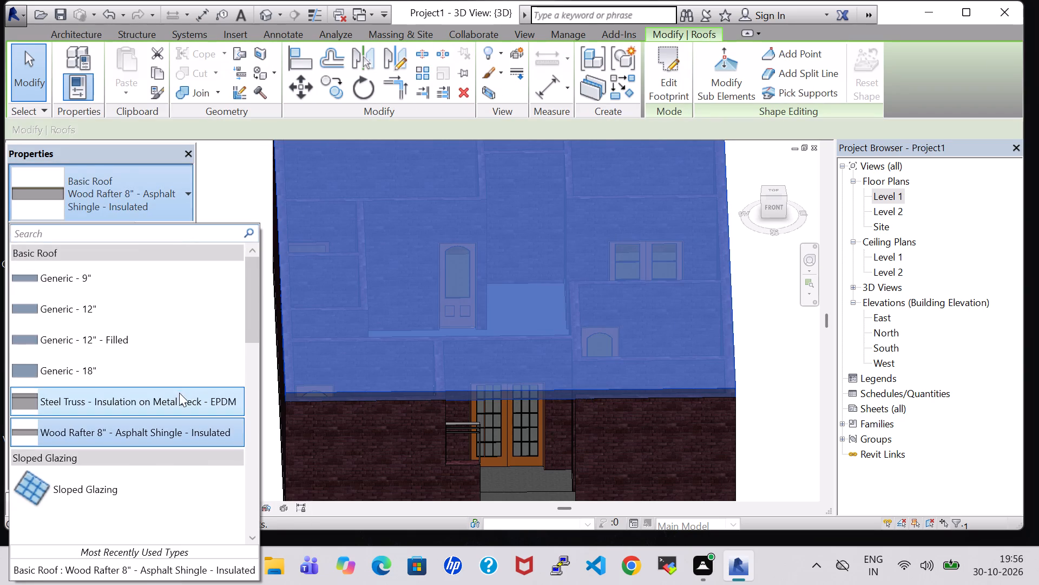
left_click(785, 381)
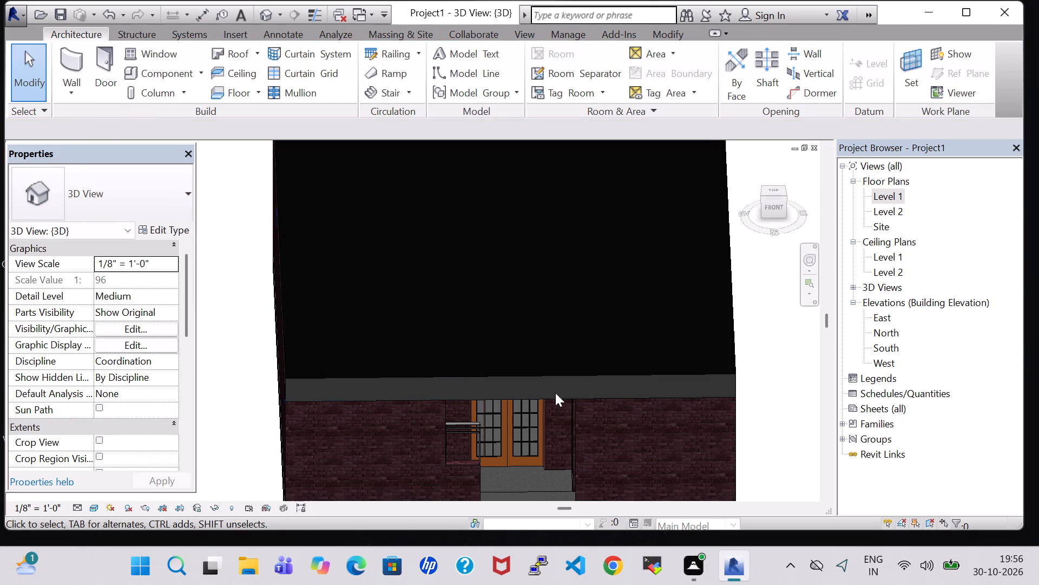
middle_click_drag(229, 405, 324, 386, "shift")
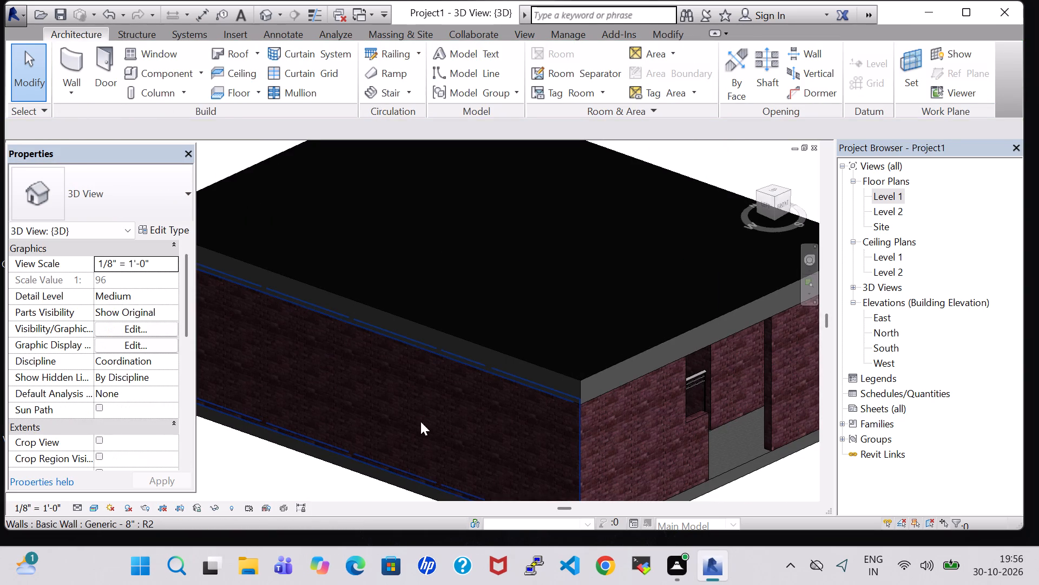
Delete the low wall segment beneath the railing beside the double-door entrance at the building's front.
scroll(659, 413, "up", 4)
middle_click_drag(616, 413, 540, 425, "shift")
middle_click_drag(540, 425, 528, 425, "shift")
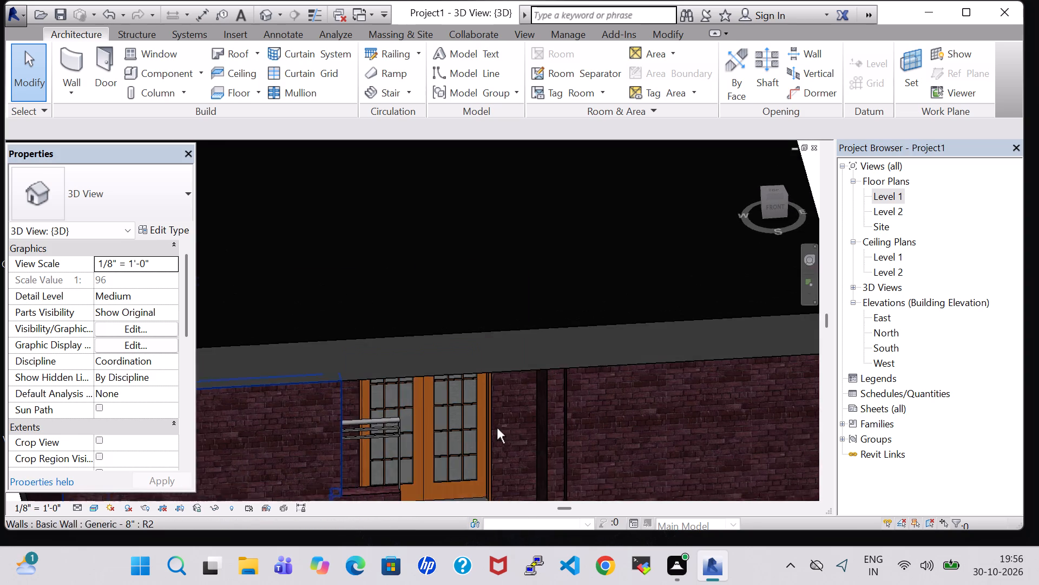
middle_click_drag(691, 441, 610, 439, "shift")
middle_click_drag(610, 439, 836, 424, "shift")
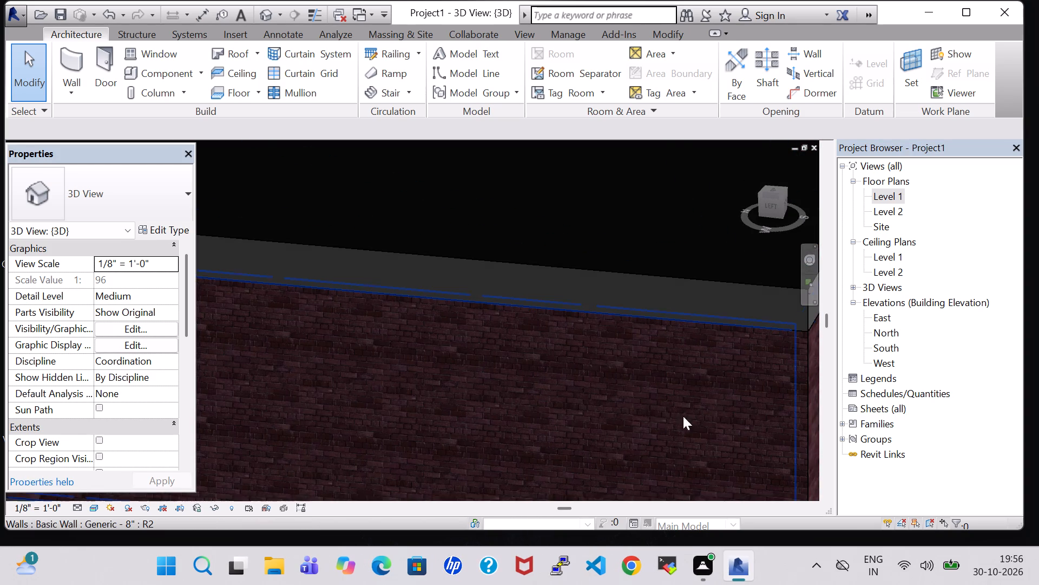
scroll(517, 358, "down", 6)
middle_click(727, 445, "shift")
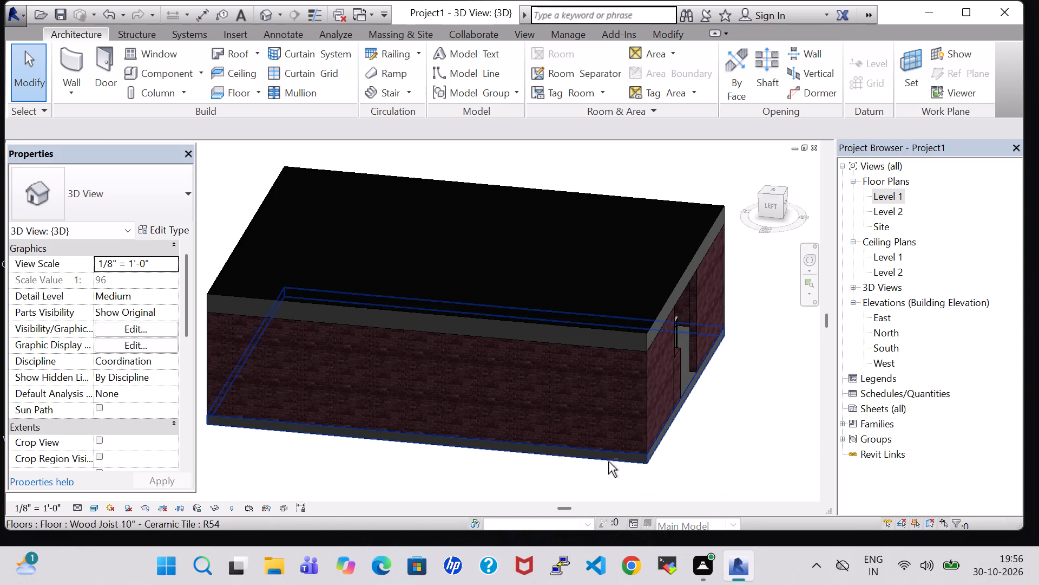
middle_click_drag(735, 439, 592, 464, "shift")
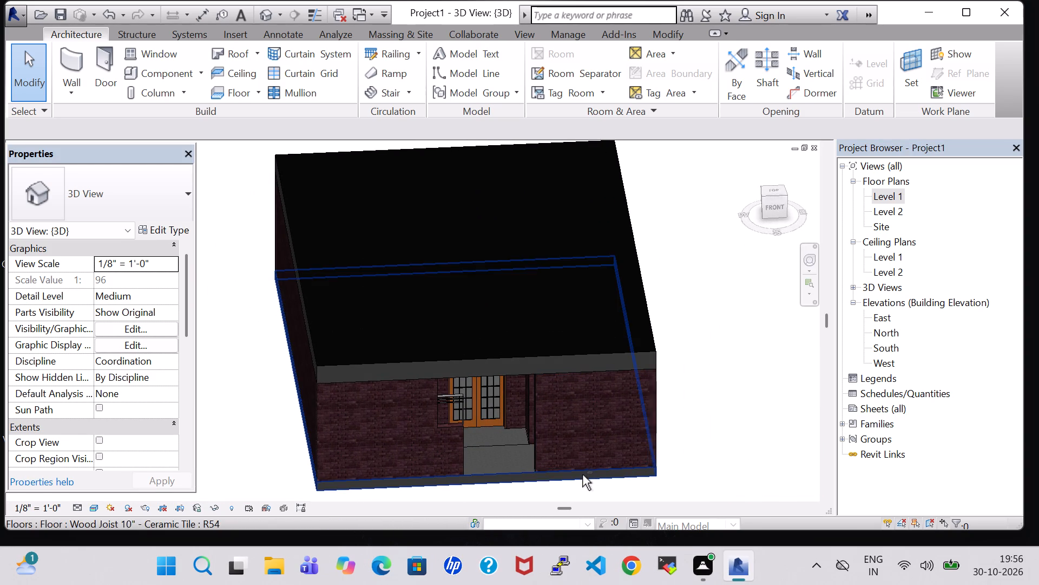
middle_click_drag(747, 357, 737, 339, "shift")
middle_click_drag(707, 384, 698, 331, "shift")
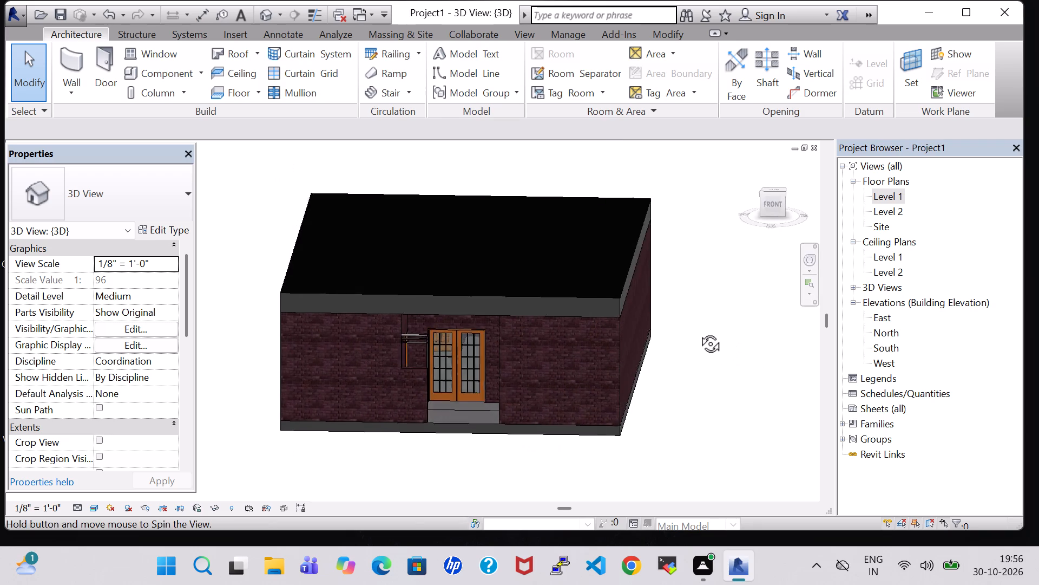
middle_click_drag(698, 331, 699, 309, "shift")
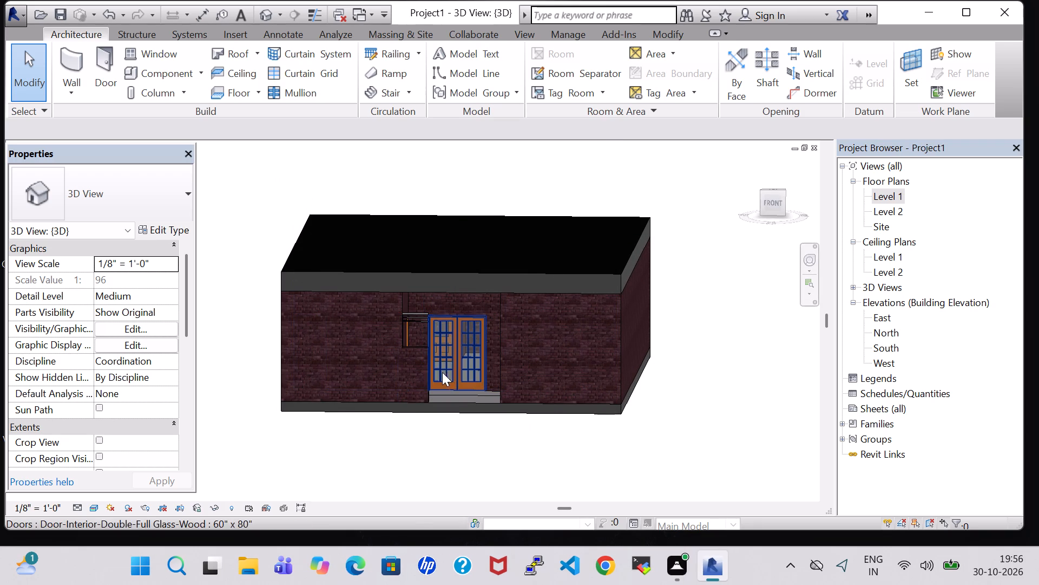
left_click(409, 363)
key("Delete")
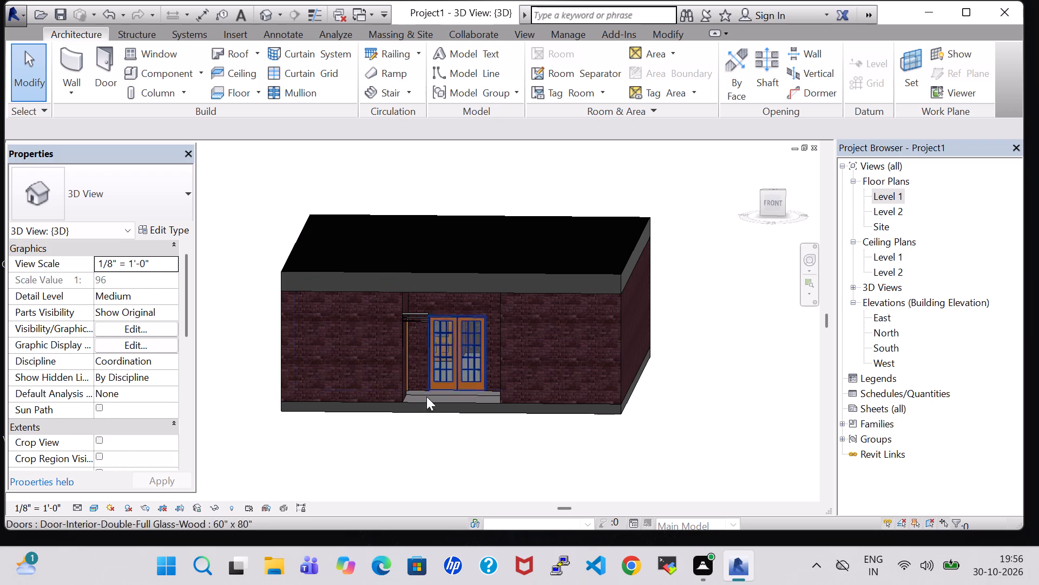
left_click(436, 460)
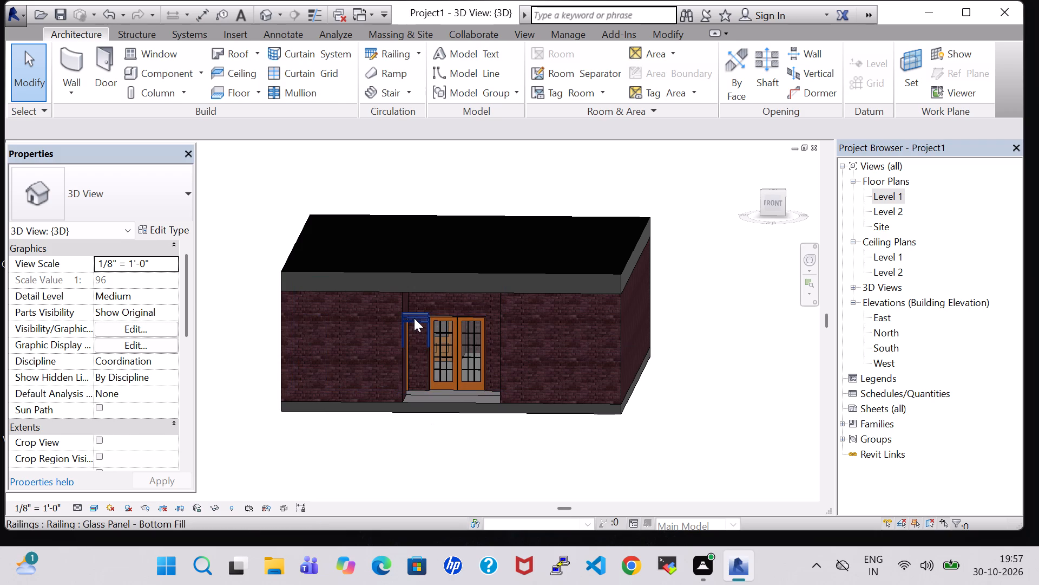
Delete the Glass Panel - Bottom Fill railing beside the front entrance.
left_click(414, 318)
key("Delete")
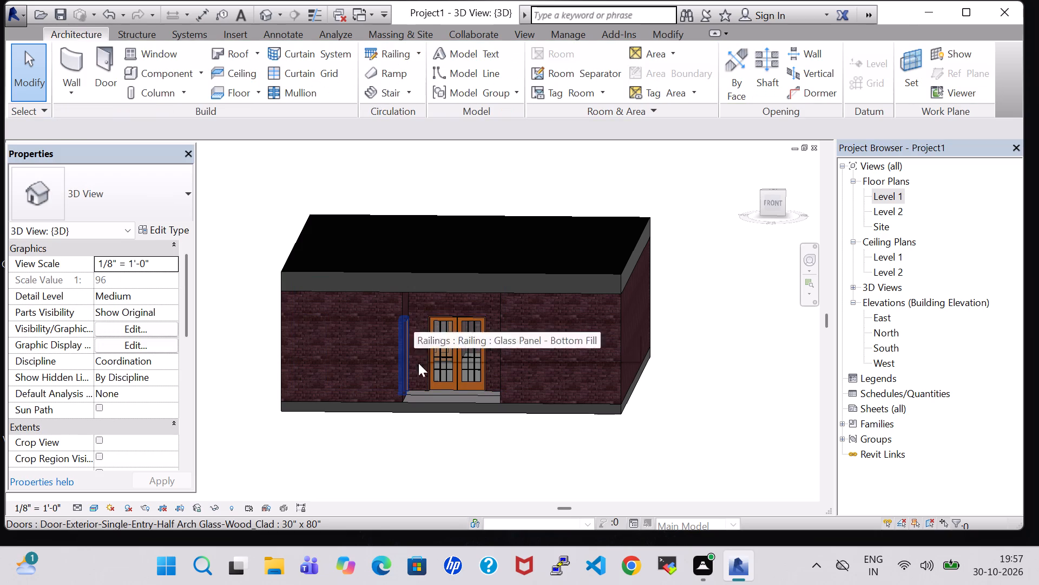
Inspect the front entrance, parking opening and roof in 3D from several angles, with a brief check of the Level 1 plan.
middle_click(696, 391, "shift")
scroll(696, 391, "down", 1, "shift")
middle_click(696, 391, "shift")
scroll(693, 399, "down", 2)
middle_click(714, 409, "shift")
middle_click_drag(712, 411, 712, 434, "shift")
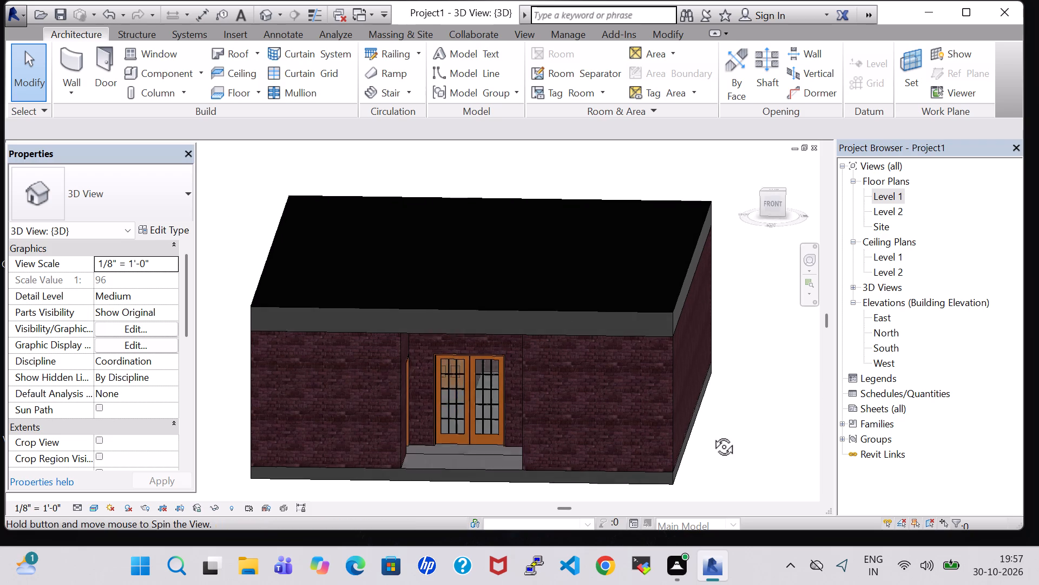
middle_click_drag(712, 434, 712, 455, "shift")
middle_click_drag(713, 455, 729, 377)
middle_click_drag(724, 418, 742, 418, "shift")
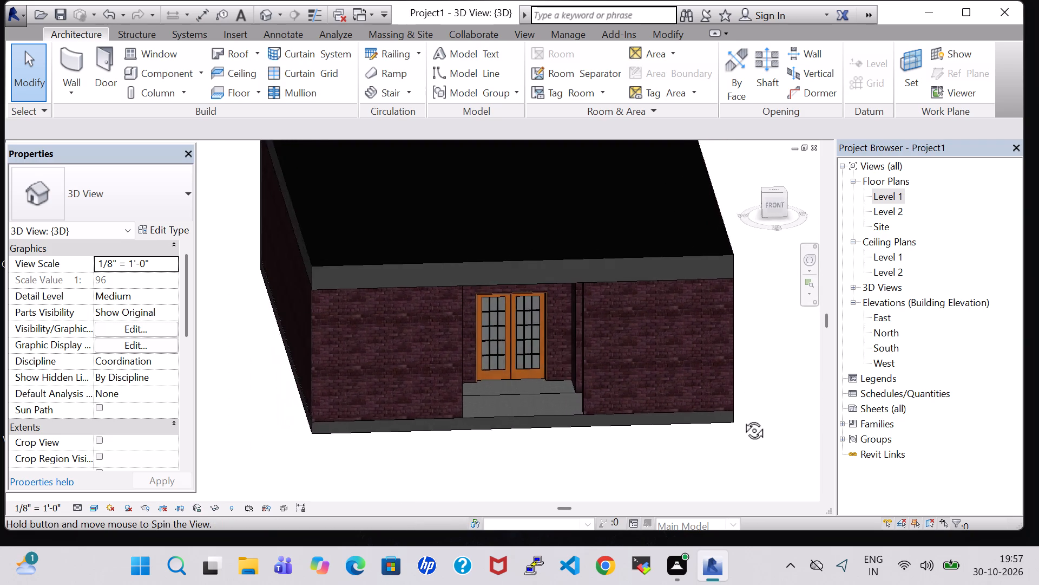
middle_click_drag(742, 418, 757, 431, "shift")
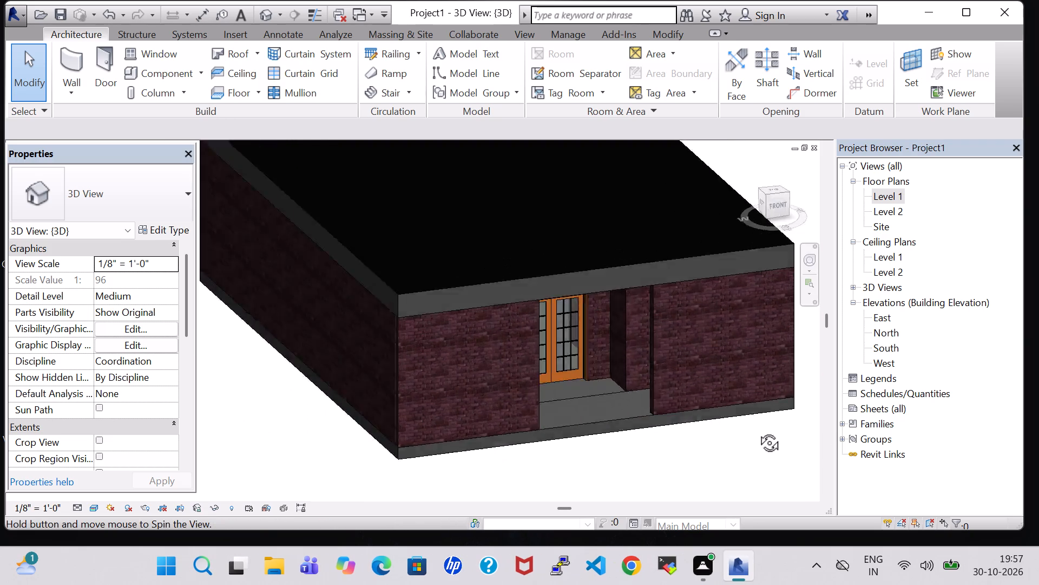
middle_click_drag(757, 431, 734, 430, "shift")
middle_click(734, 430, "shift")
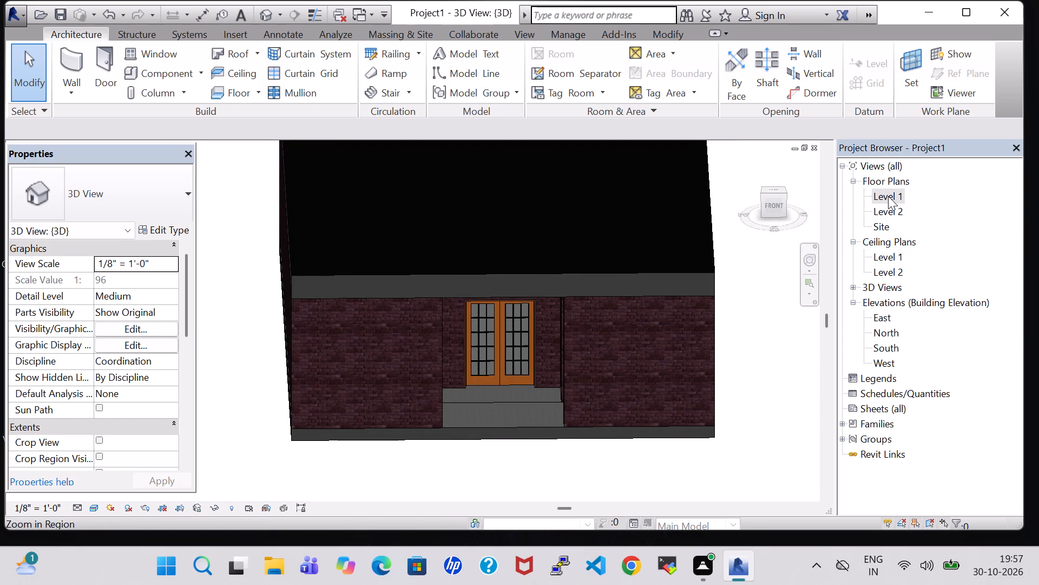
scroll(888, 196, "down", 2)
middle_click(728, 285)
scroll(706, 319, "down", 1)
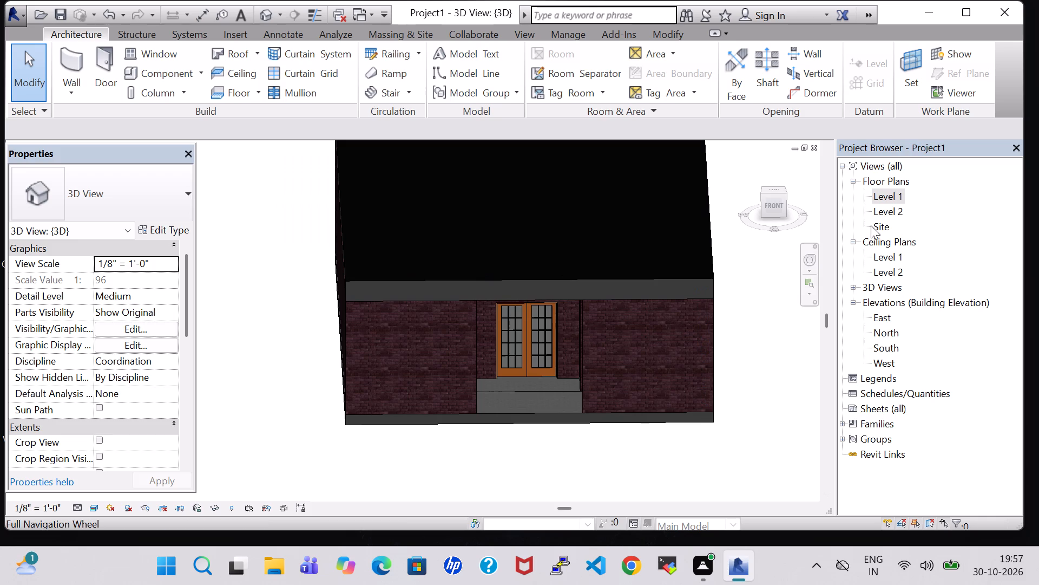
double_click(894, 193)
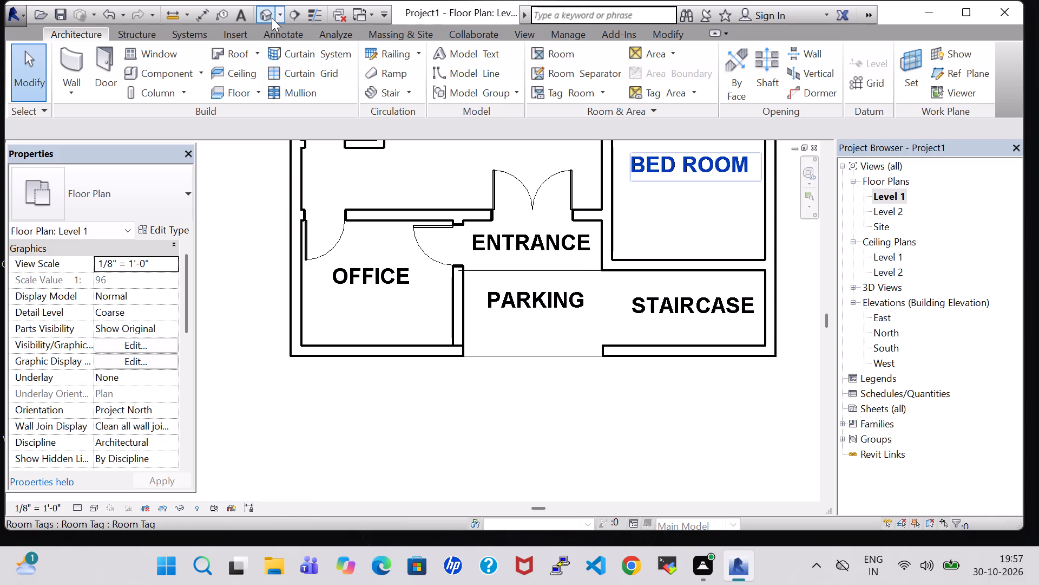
left_click(272, 18)
left_click(437, 287)
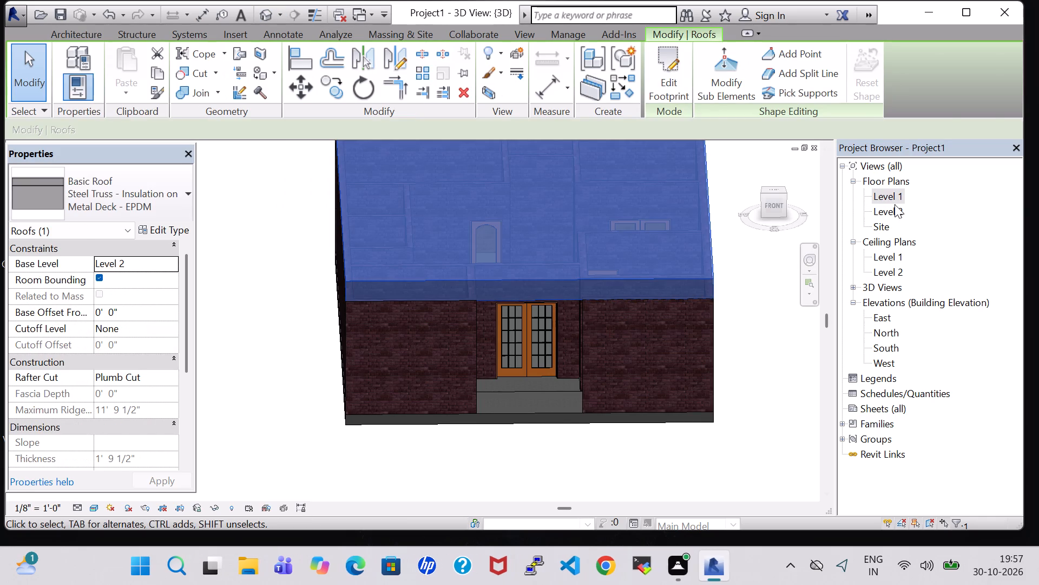
In the Level 1 plan, start a Handrail - Rectangular railing path along the outer wall's centerline from the master bedroom corner to the office corner.
double_click(884, 191)
scroll(623, 222, "down", 8)
middle_click_drag(696, 212, 679, 345)
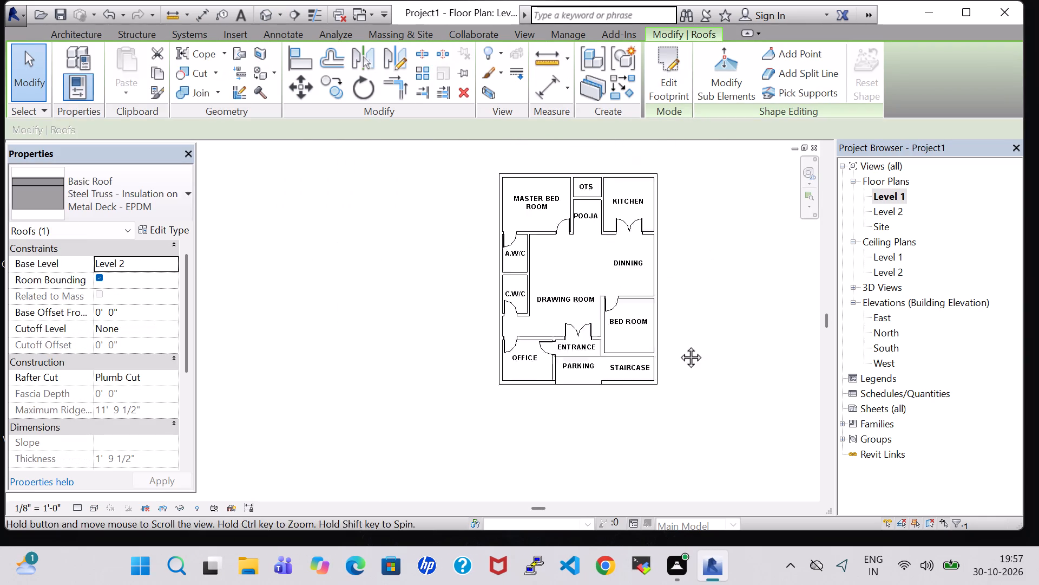
middle_click_drag(679, 345, 674, 363)
left_click(81, 32)
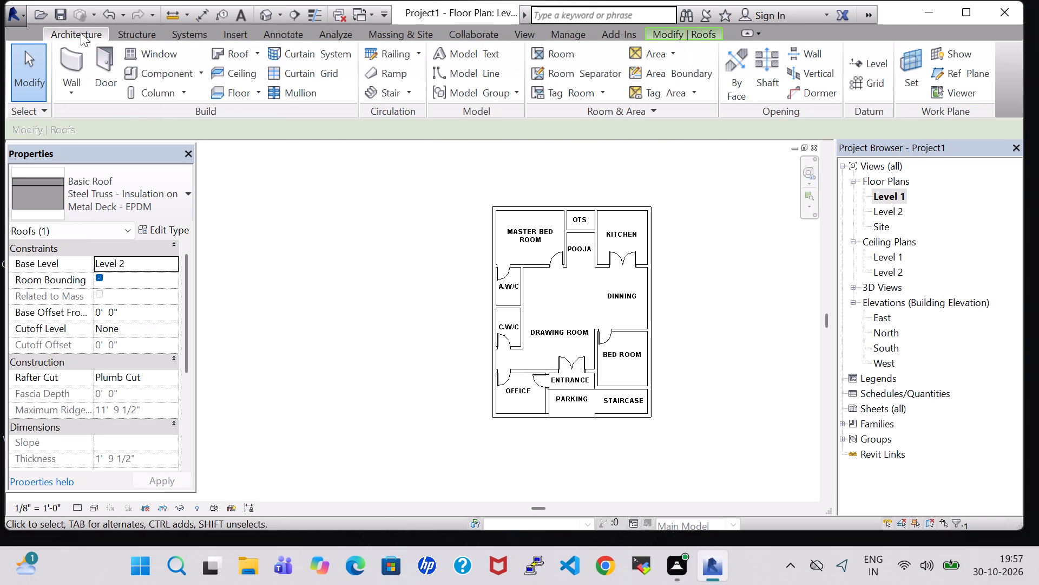
left_click(391, 55)
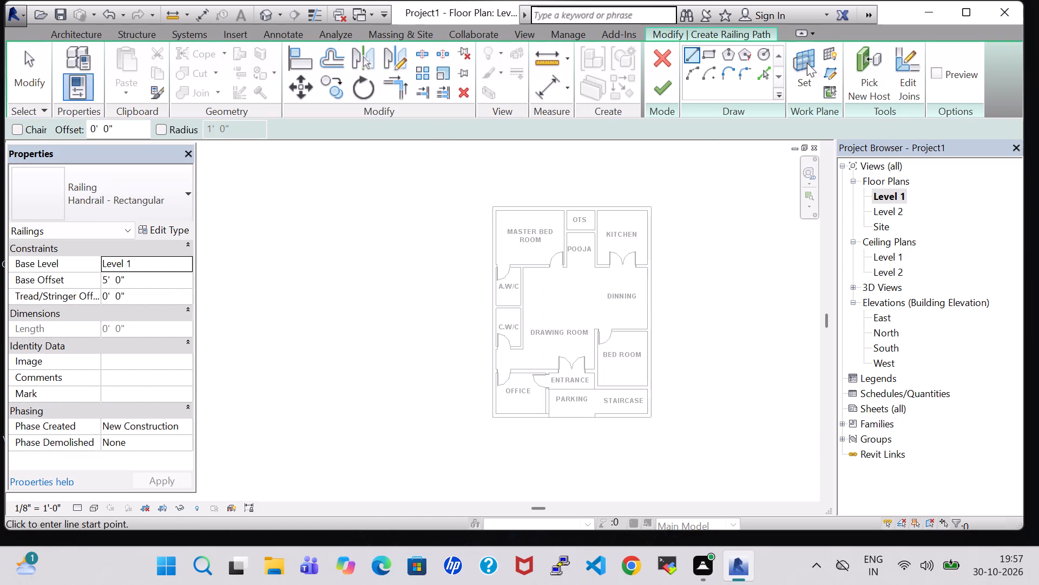
scroll(520, 182, "up", 5)
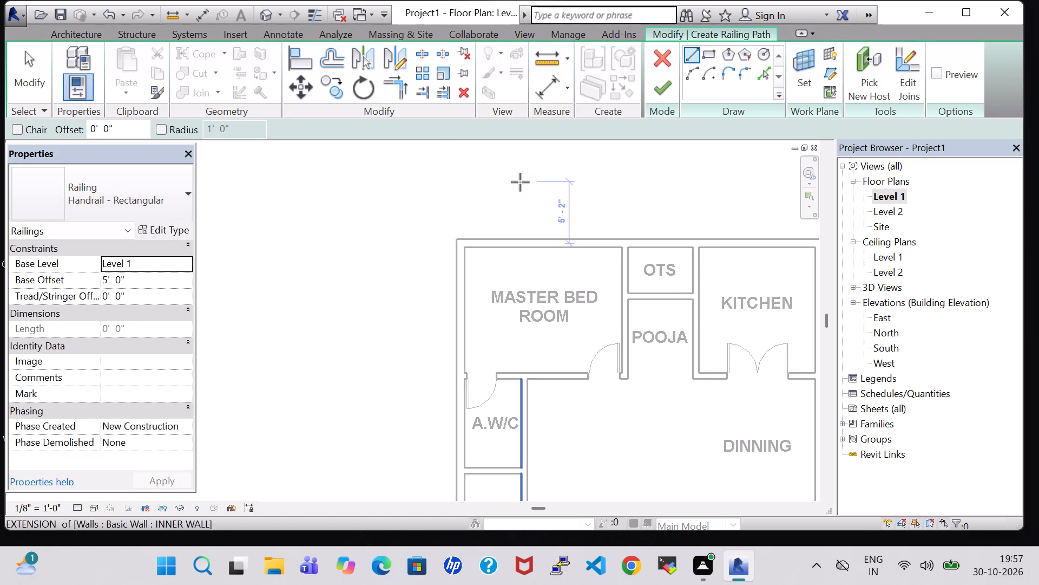
scroll(520, 182, "up", 5)
middle_click_drag(491, 217, 481, 147)
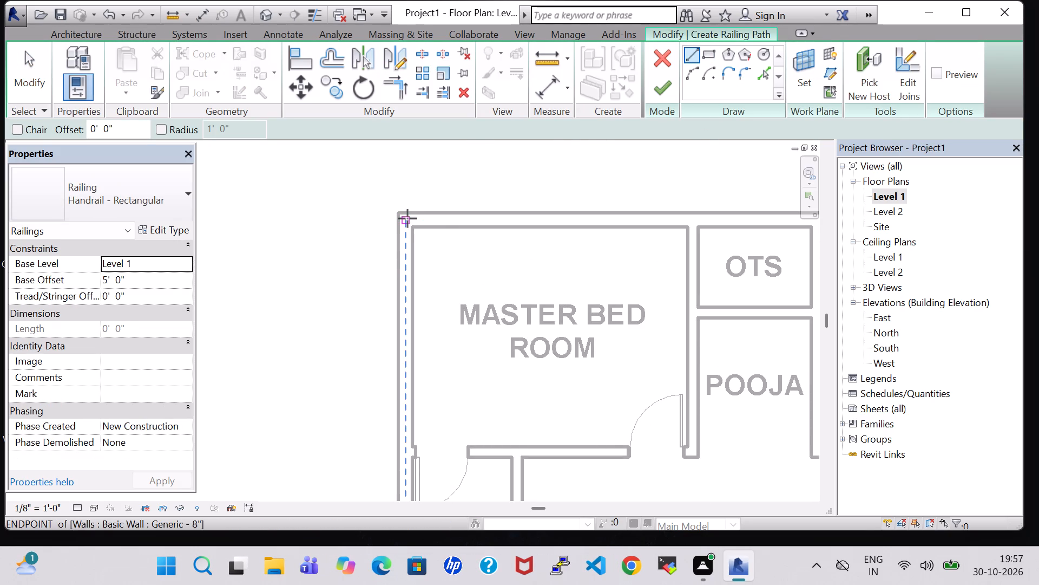
left_click(407, 218)
middle_click_drag(409, 366, 412, 167)
scroll(411, 167, "down", 2)
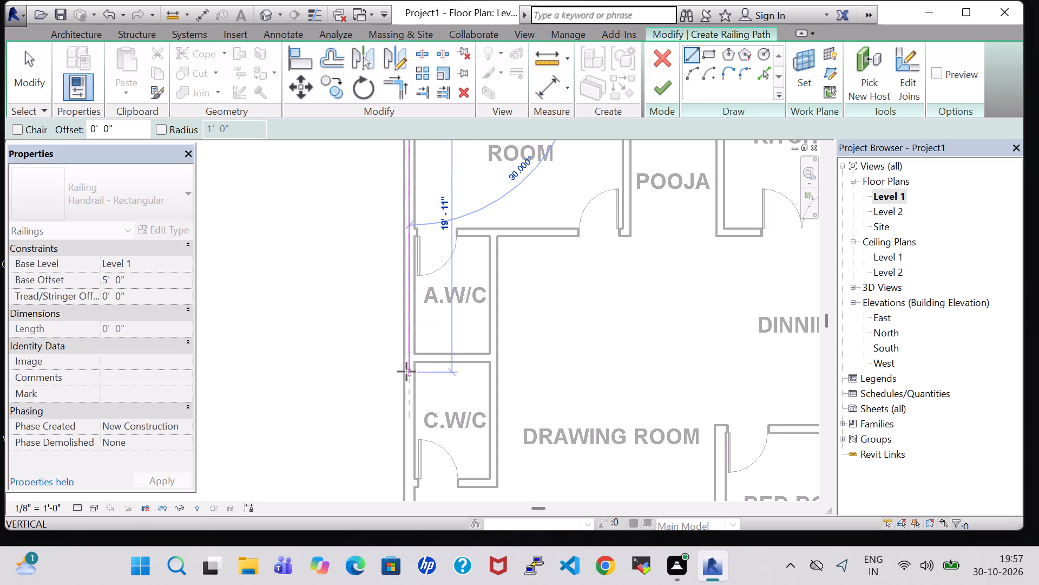
middle_click_drag(406, 372, 405, 241)
middle_click_drag(399, 383, 403, 217)
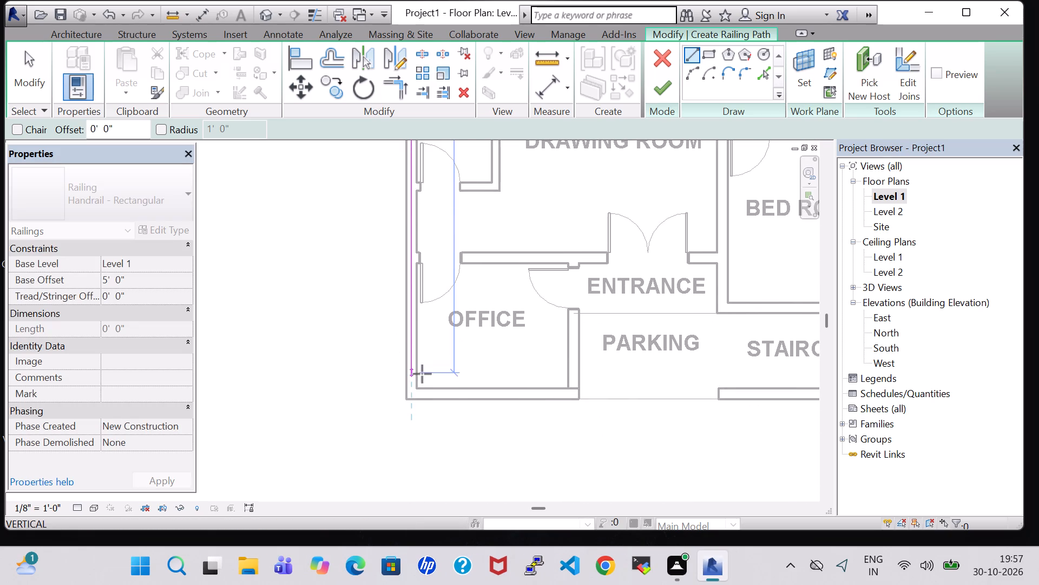
left_click(412, 392)
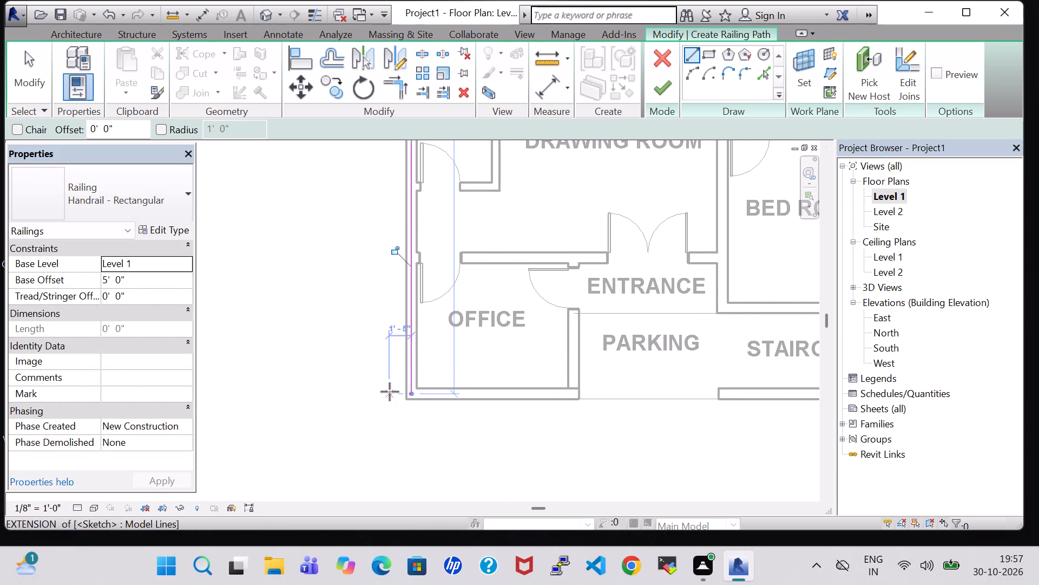
Continue the railing path along the front wall's centerline from the office corner to the staircase corner.
scroll(390, 392, "up", 3)
left_click(420, 397)
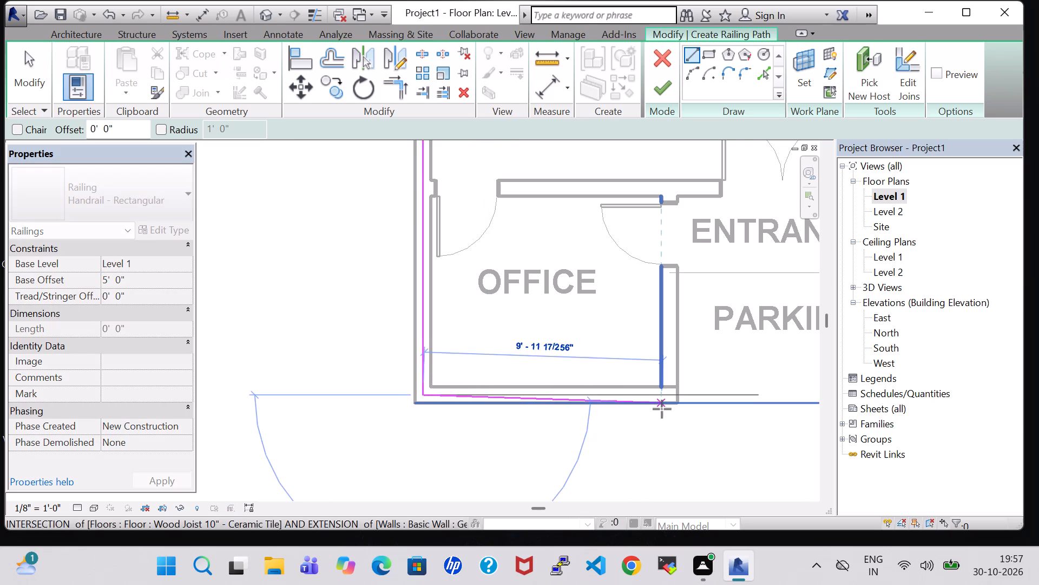
middle_click_drag(662, 409, 467, 406)
middle_click_drag(774, 392, 389, 419)
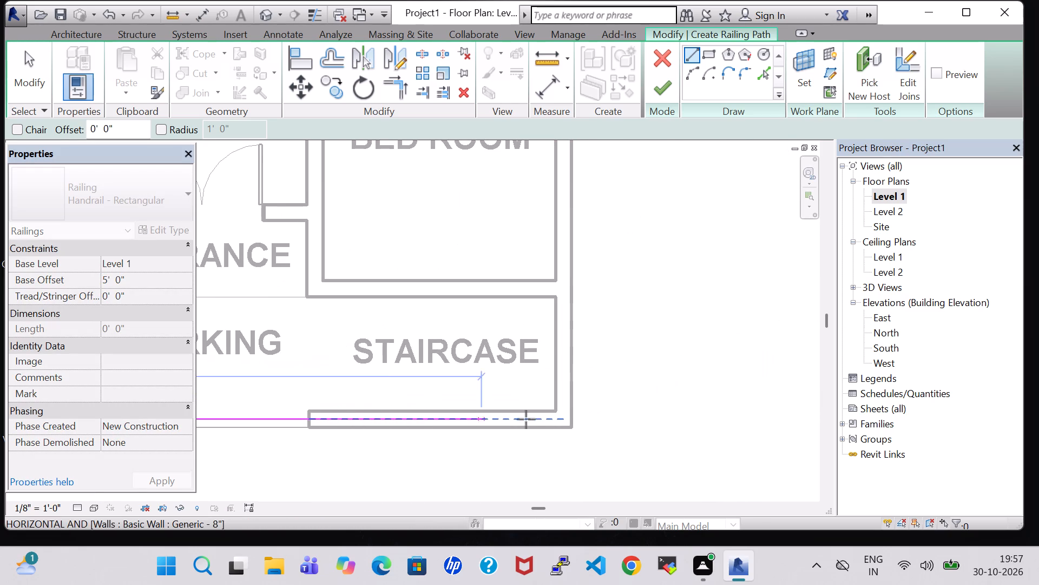
left_click(561, 419)
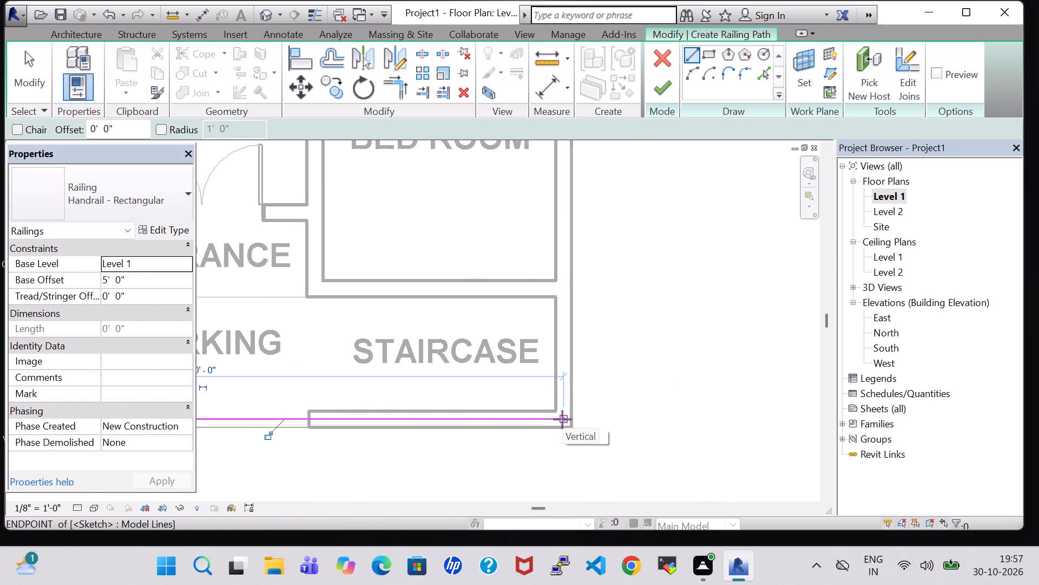
Sketch the railing path along the outer wall's centerline from the staircase corner to the kitchen's outer corner.
left_click(562, 419)
middle_click_drag(563, 191, 548, 343)
middle_click(545, 356)
scroll(545, 357, "down", 2)
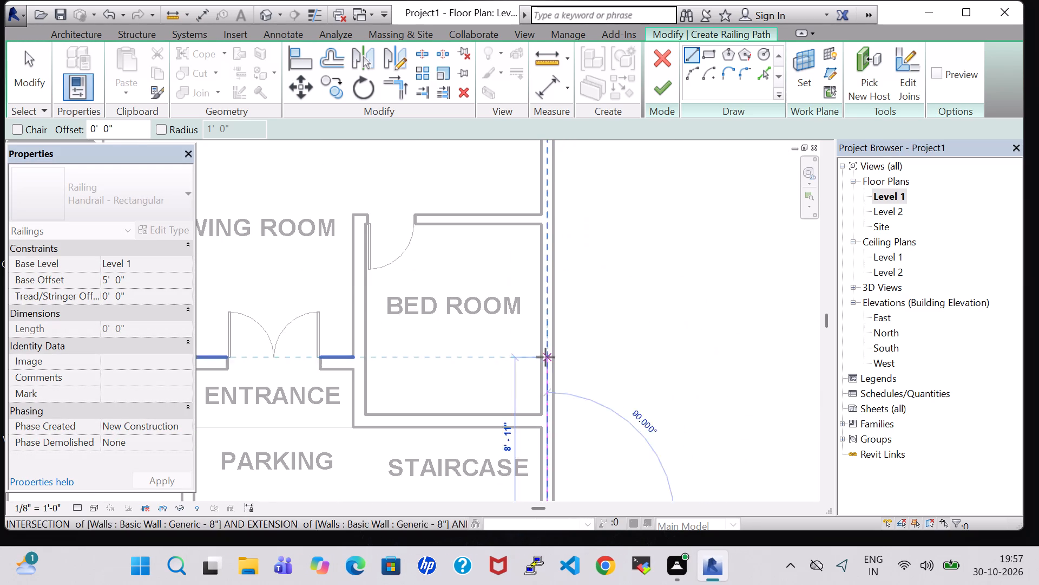
middle_click(548, 237)
middle_click_drag(548, 237, 547, 469)
scroll(547, 469, "down", 1)
scroll(471, 278, "up", 10)
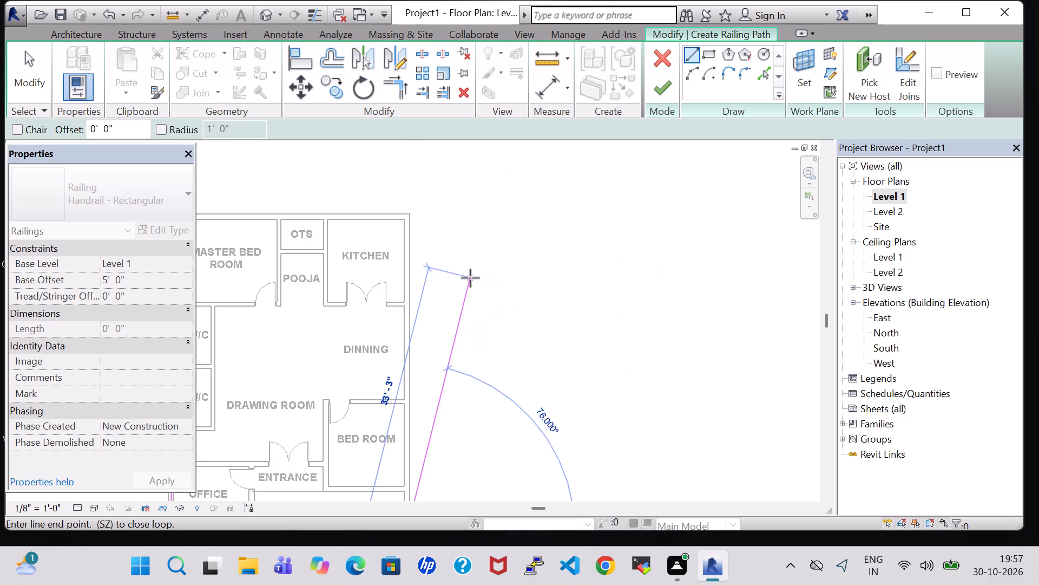
scroll(412, 249, "up", 9)
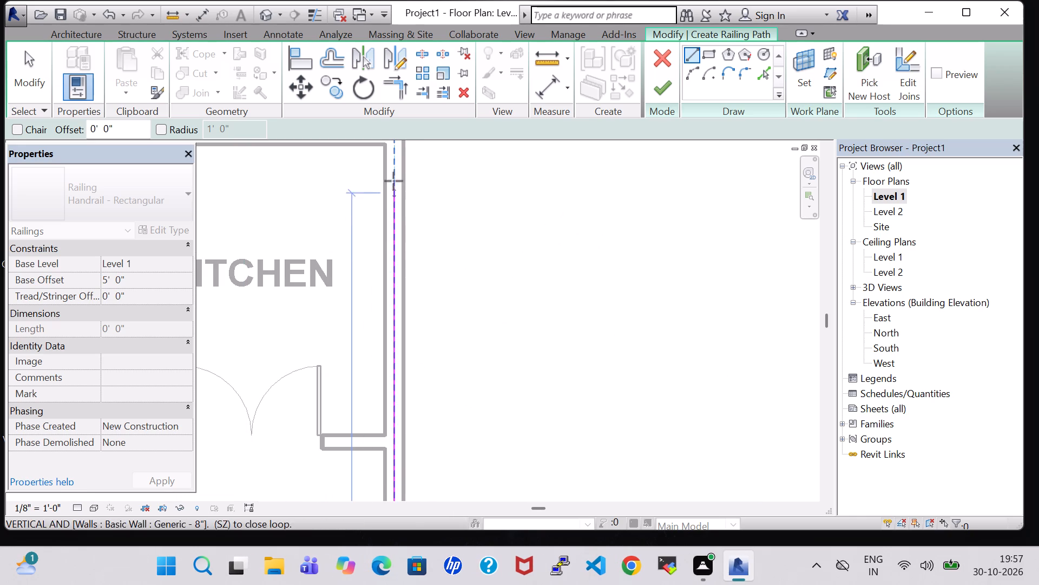
middle_click_drag(393, 174, 397, 330)
scroll(397, 330, "up", 3)
left_click(396, 271)
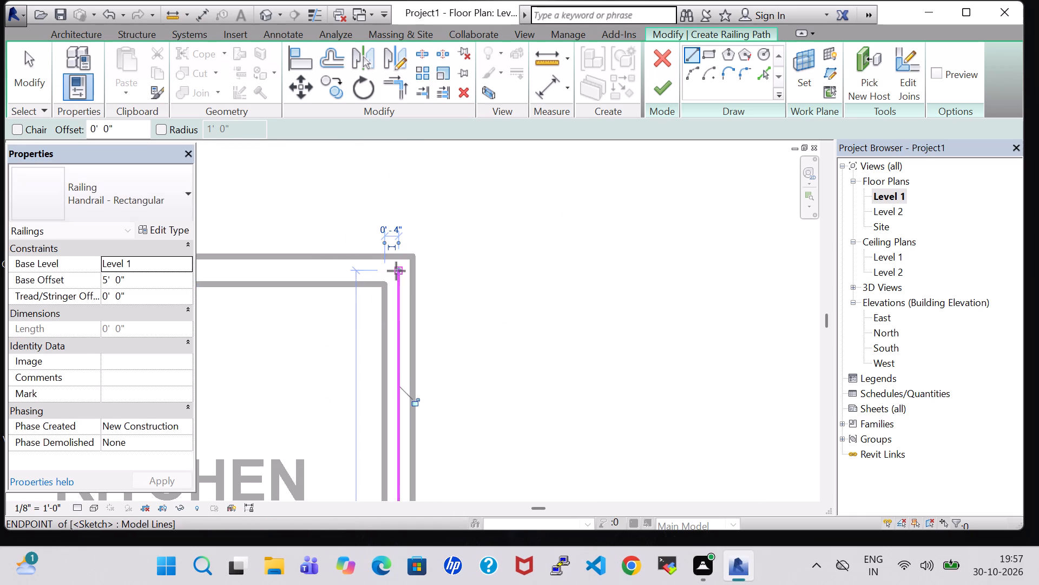
Close the railing path with a line along the rear wall's centerline from the kitchen corner to the master bedroom corner.
middle_click_drag(305, 263, 504, 264)
left_click(602, 276)
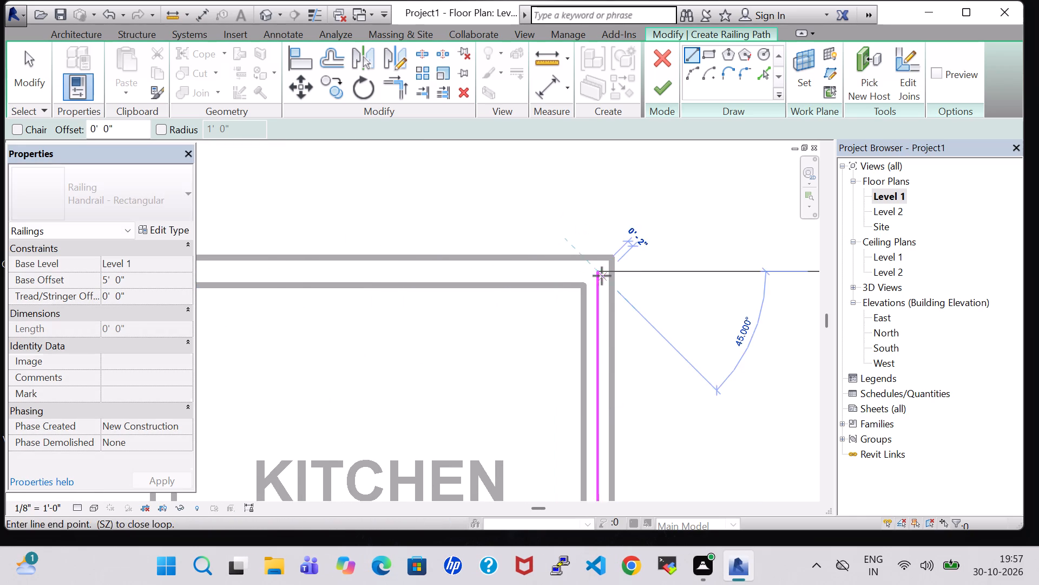
middle_click_drag(334, 271, 591, 276)
middle_click_drag(350, 276, 603, 277)
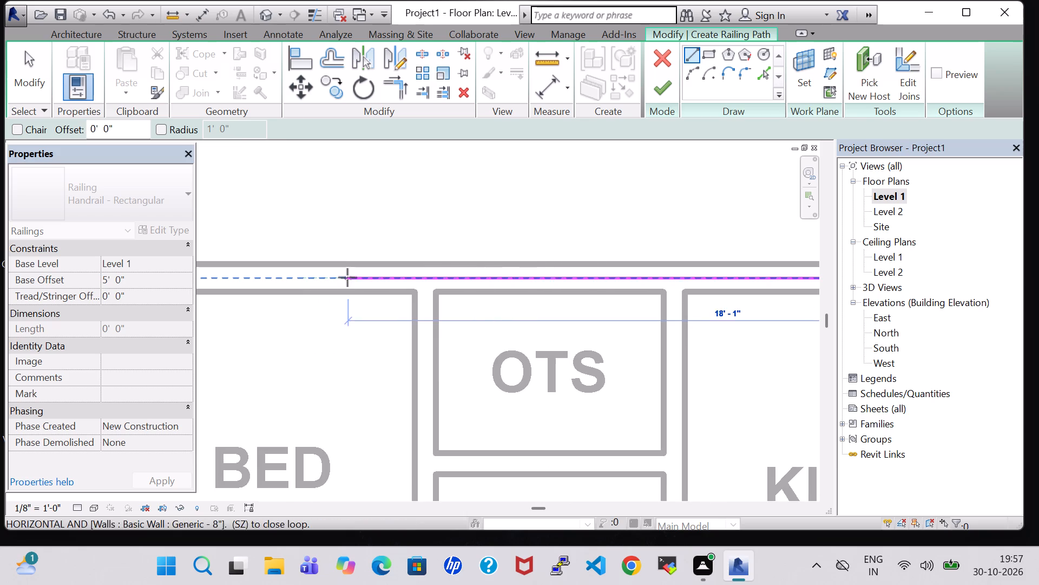
middle_click_drag(347, 277, 737, 278)
left_click(242, 282)
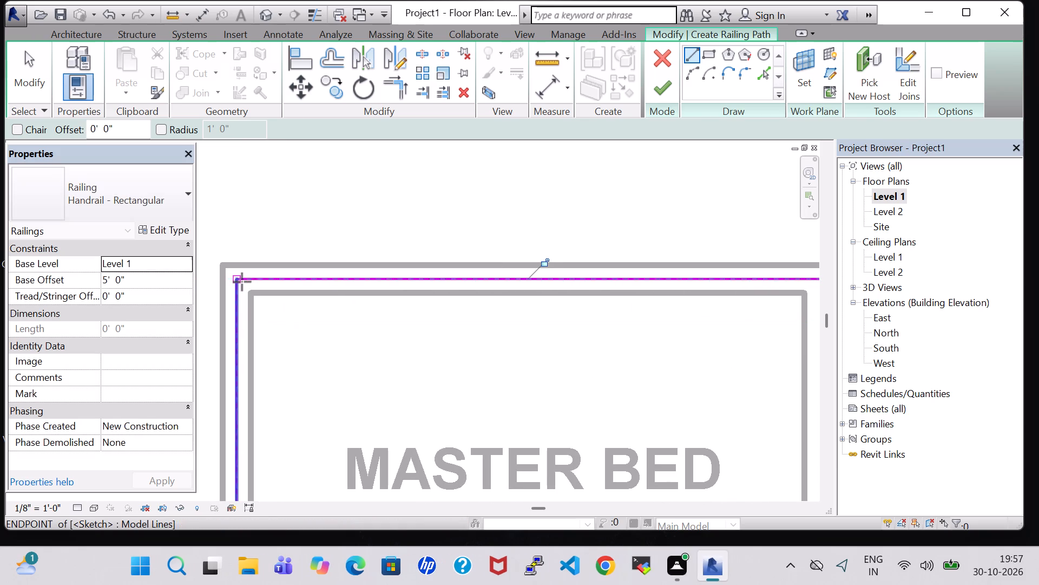
Set the railing's base offset to 11' 9", finish the railing path and switch to the 3D view.
left_click(108, 282)
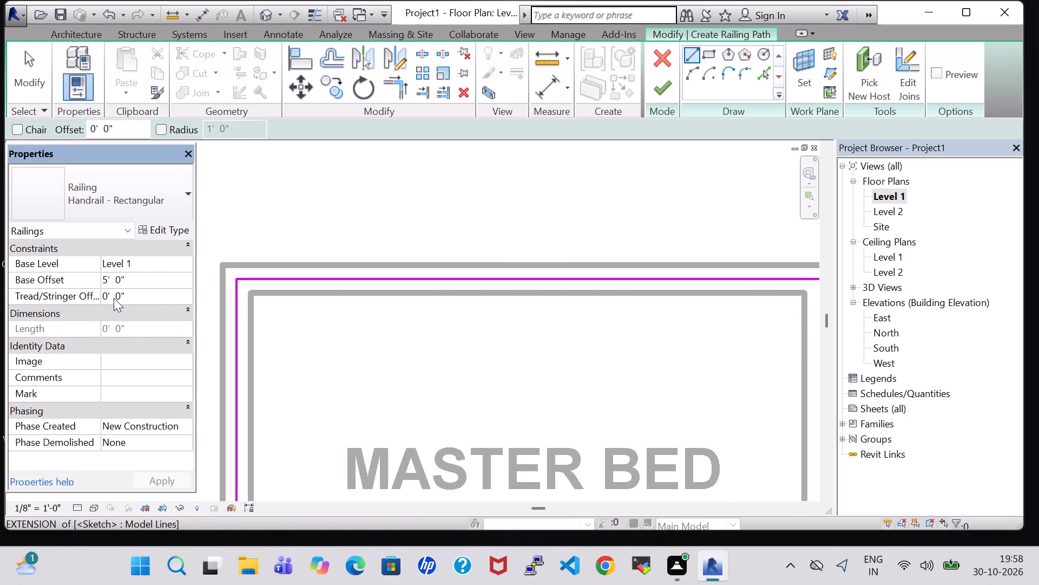
key("BackSpace")
type("11")
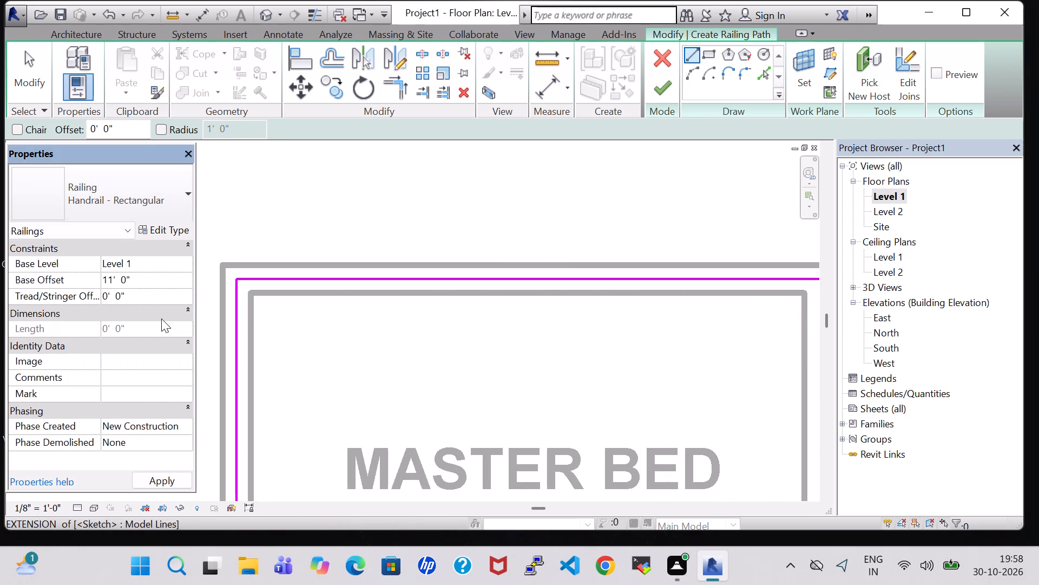
left_click(125, 283)
key("BackSpace")
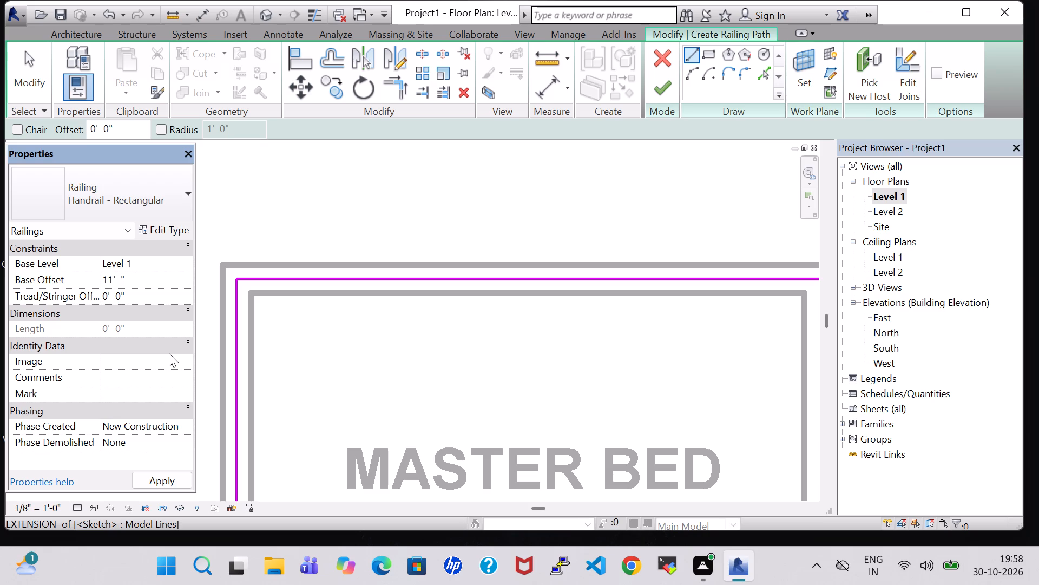
key("9")
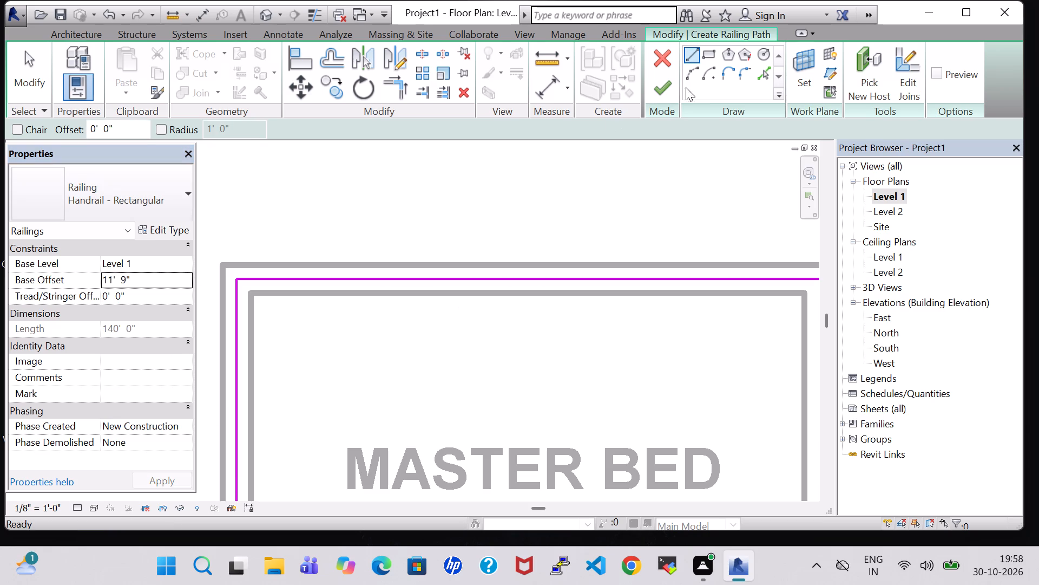
left_click(675, 86)
left_click(262, 17)
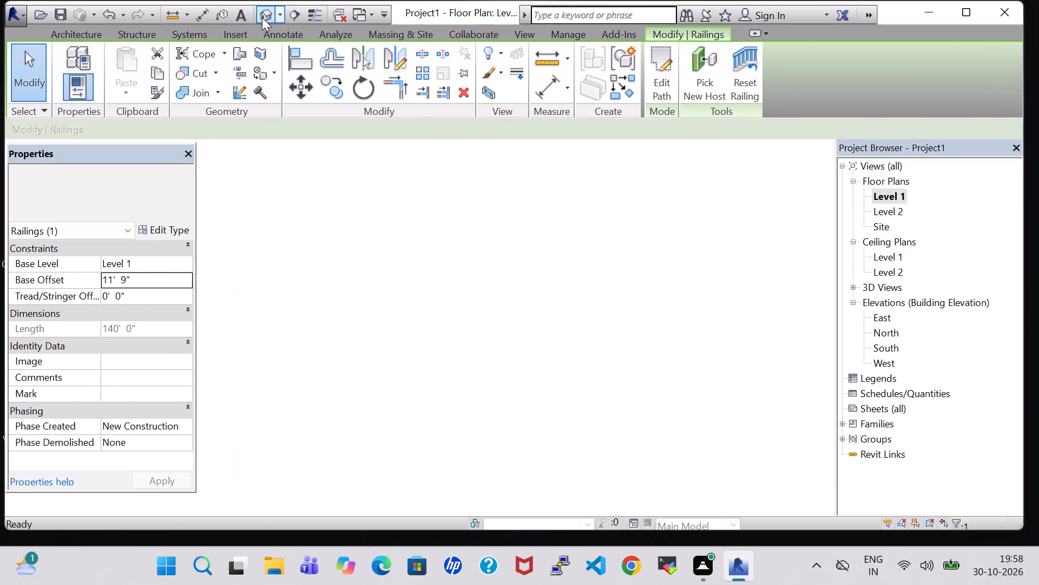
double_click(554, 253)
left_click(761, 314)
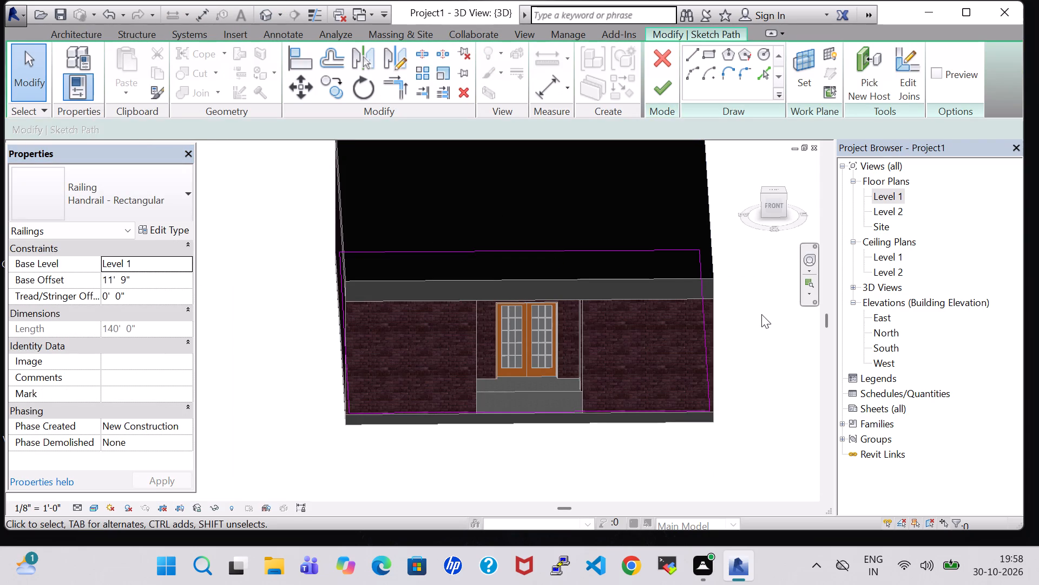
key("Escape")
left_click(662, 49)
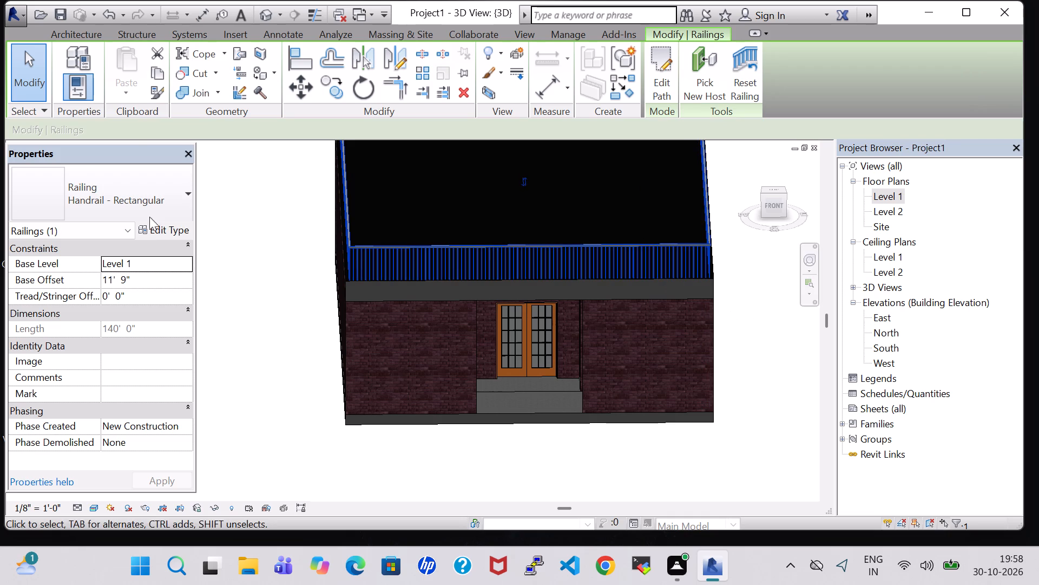
Change the roof railing's type to Glass Panel - Bottom Fill and deselect it.
left_click(131, 185)
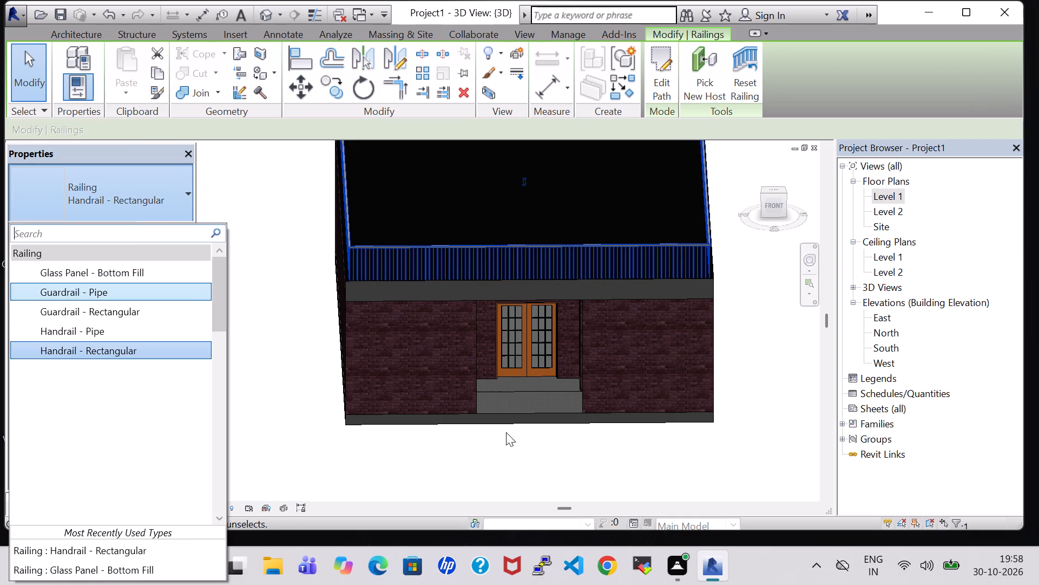
left_click(131, 272)
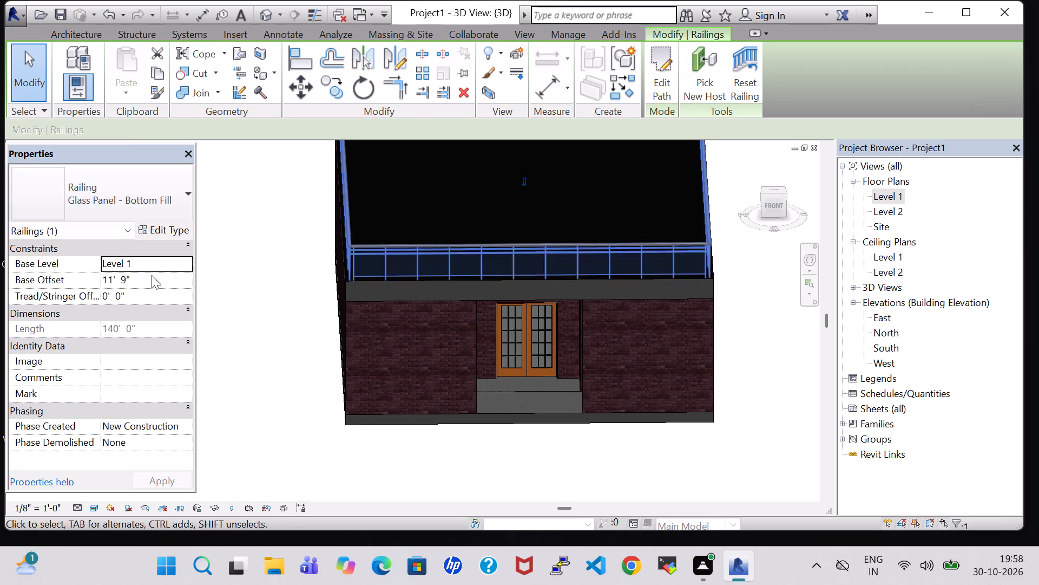
left_click(481, 492)
Examine the glass railing around the roof and the building's front and sides from several angles.
middle_click_drag(775, 352, 766, 277, "shift")
middle_click_drag(766, 277, 751, 377)
middle_click_drag(751, 377, 712, 381)
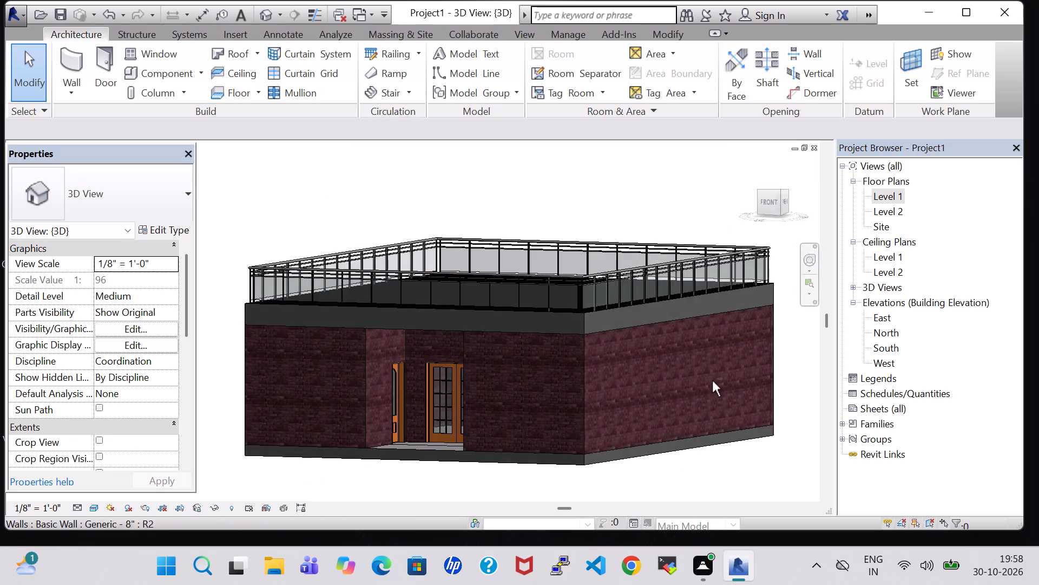
middle_click_drag(712, 381, 745, 435, "shift")
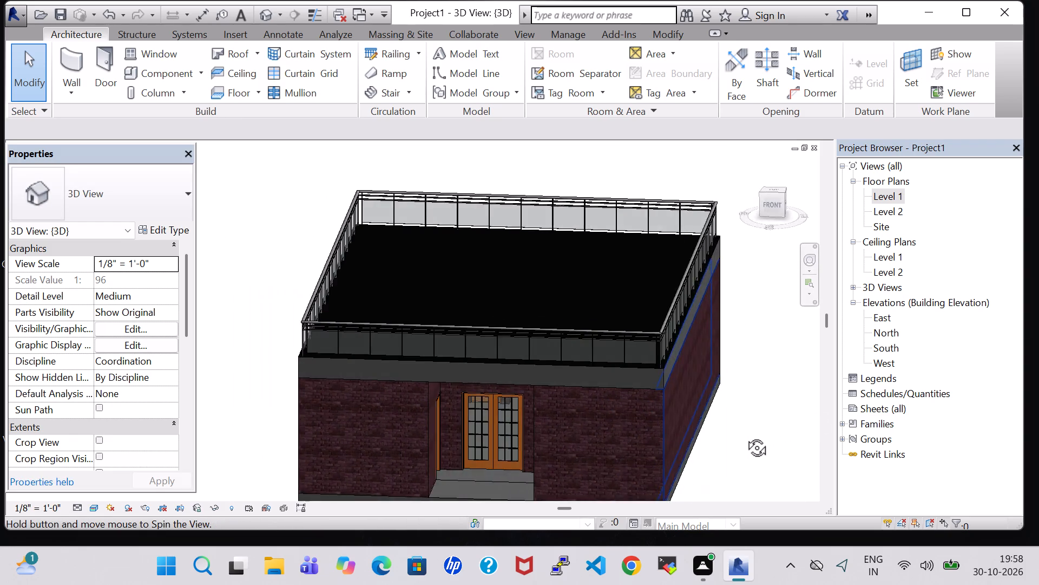
middle_click_drag(745, 435, 735, 412, "shift")
middle_click(733, 379, "shift")
middle_click_drag(742, 438, 761, 413, "shift")
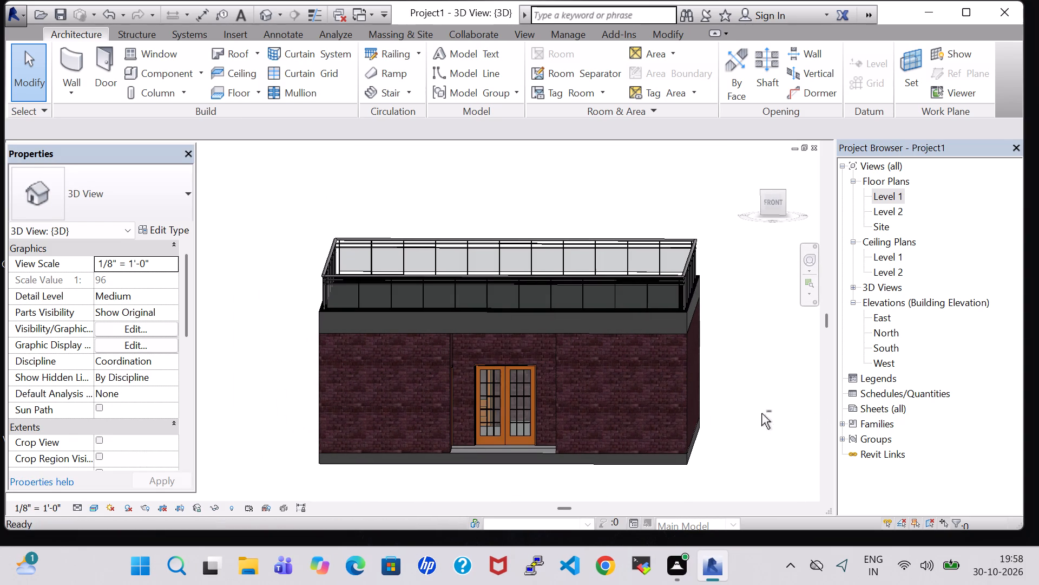
scroll(761, 410, "up", 1)
scroll(761, 410, "down", 2)
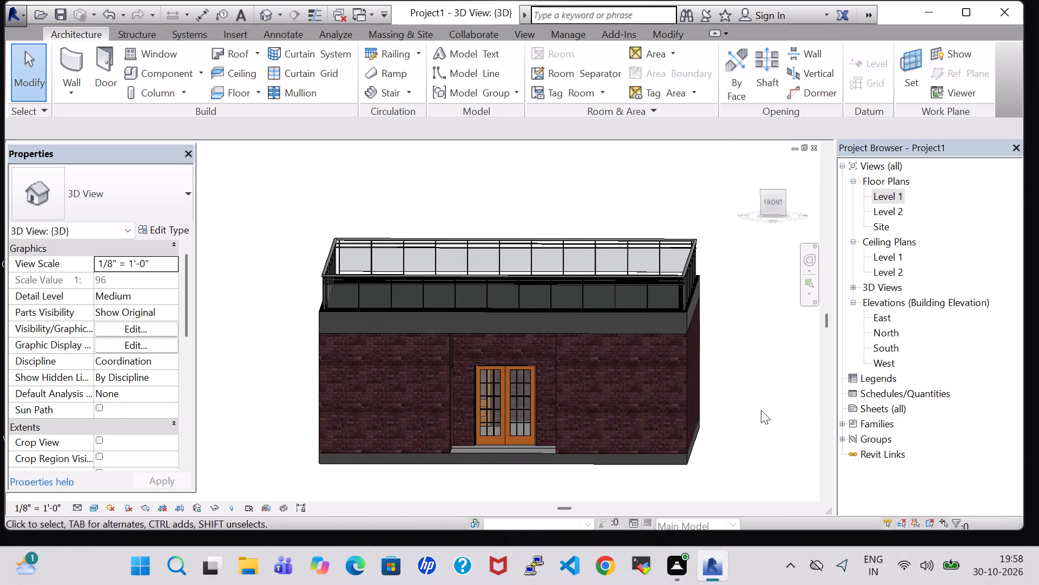
scroll(742, 413, "down", 1)
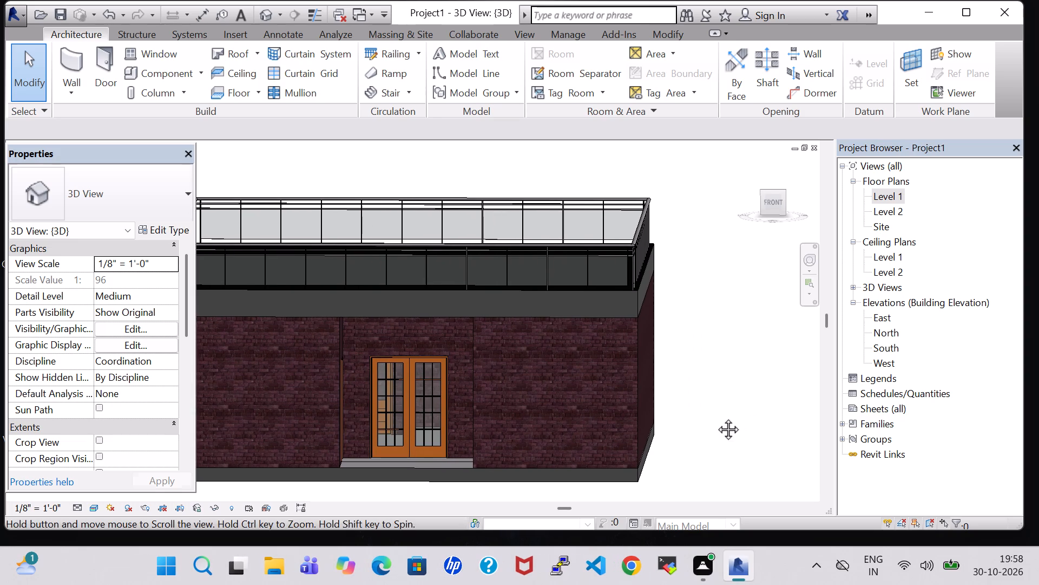
scroll(735, 368, "down", 2)
middle_click_drag(736, 347, 726, 357, "shift")
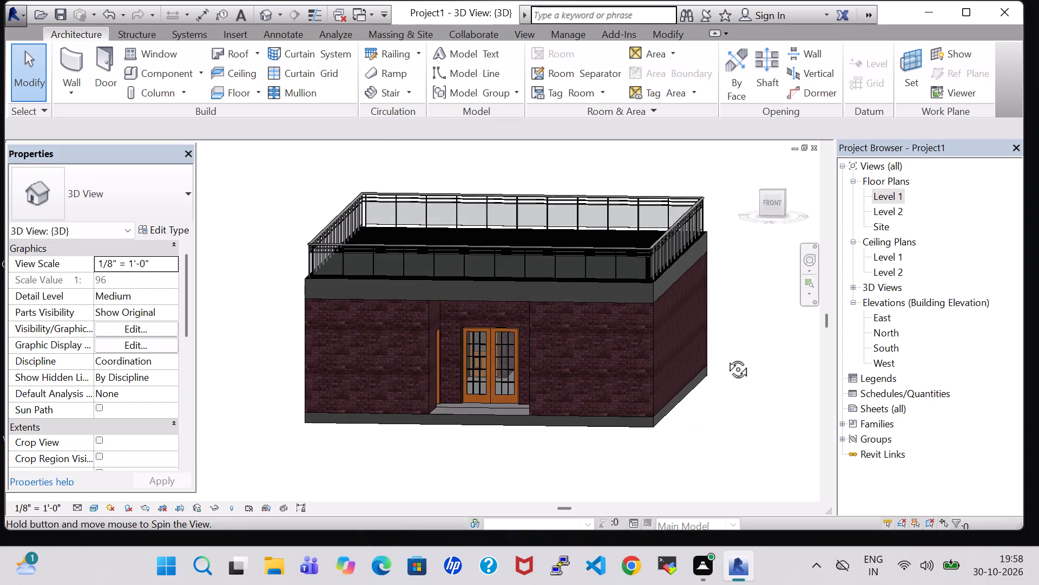
middle_click_drag(726, 357, 690, 371, "shift")
middle_click_drag(695, 372, 706, 374, "shift")
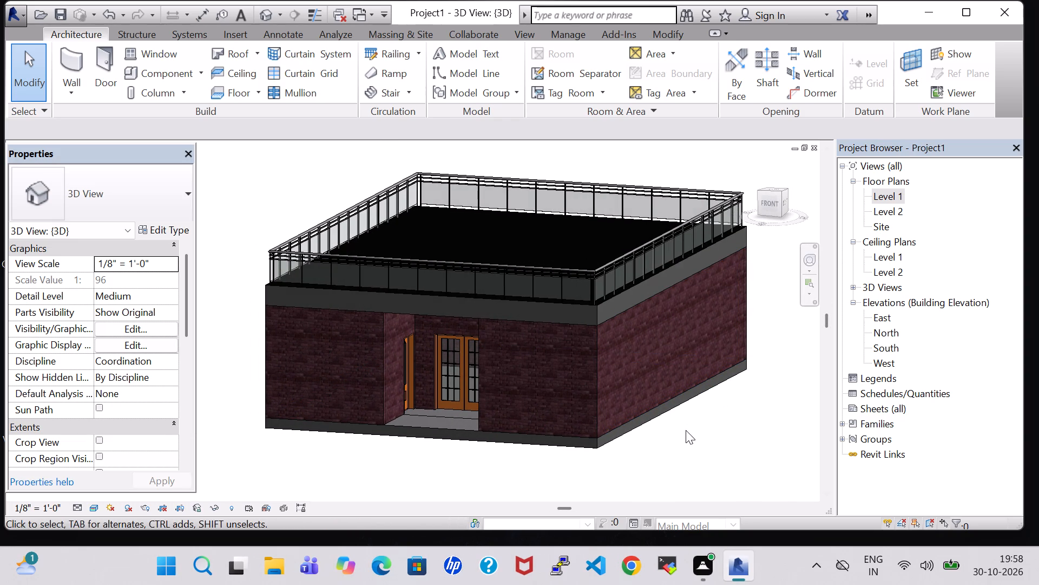
middle_click_drag(686, 430, 729, 413, "shift")
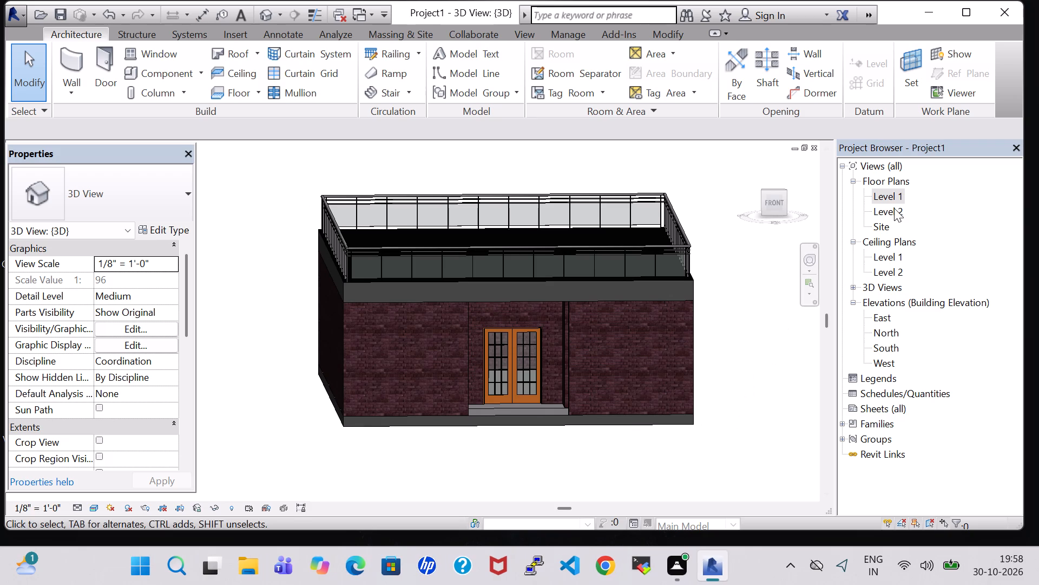
Return to the Level 1 floor plan and leave the roof's footprint edit without changes.
left_click(595, 294)
double_click(596, 282)
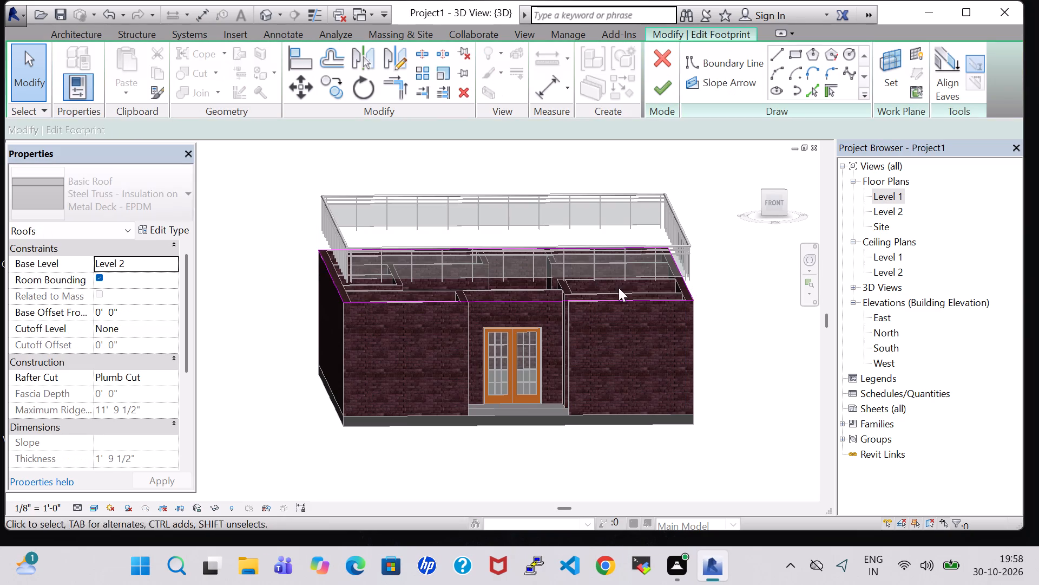
double_click(876, 195)
scroll(659, 236, "down", 4)
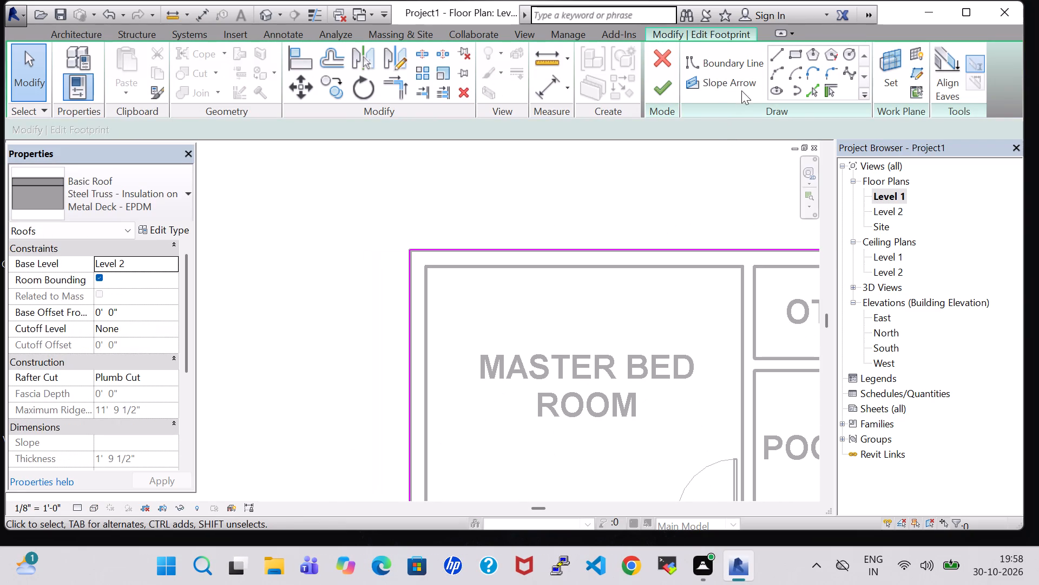
scroll(593, 304, "down", 8)
middle_click_drag(638, 402, 542, 316)
middle_click_drag(534, 301, 525, 283)
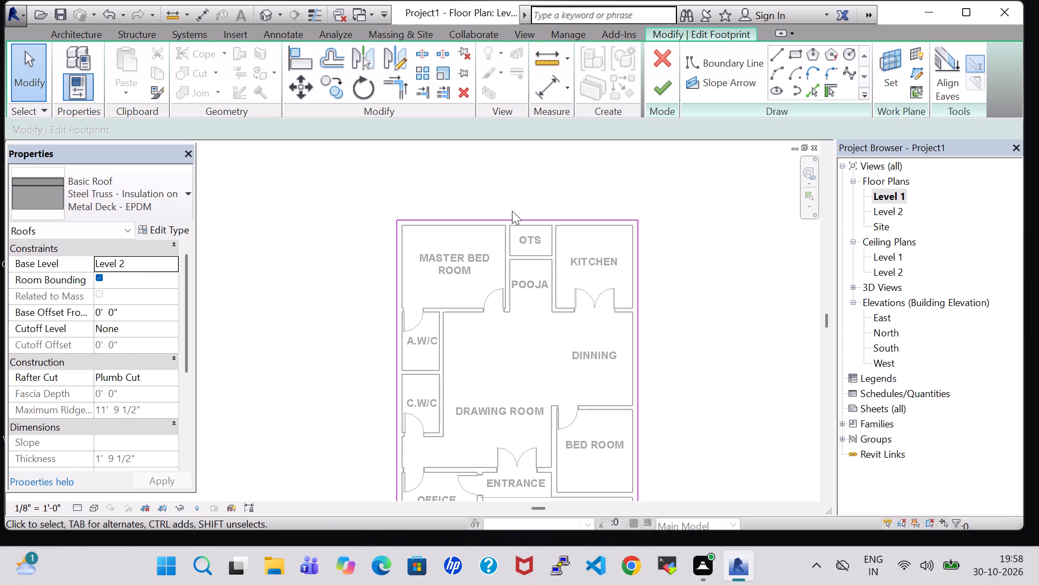
middle_click_drag(727, 444, 724, 392)
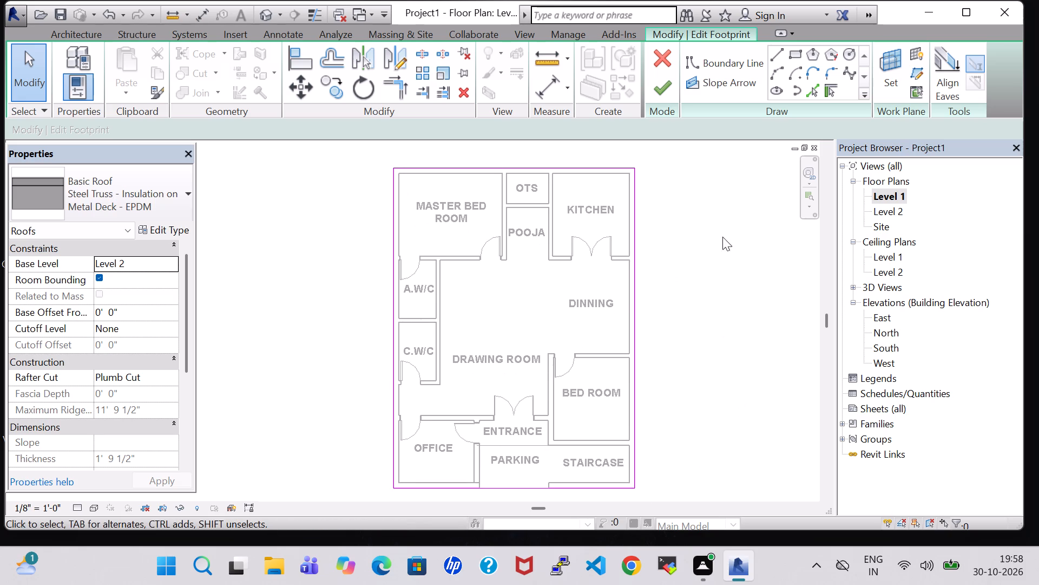
left_click(672, 54)
Start a stair and place a U-shape winder run, 3' 0" wide, outside the wall beside the staircase room, with its ends facing the building.
left_click(69, 32)
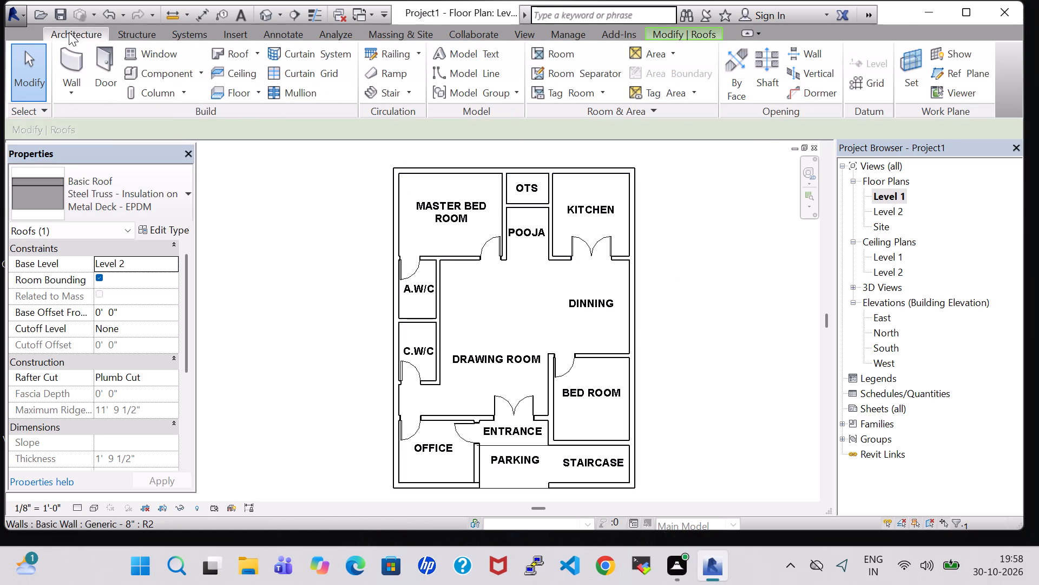
double_click(394, 87)
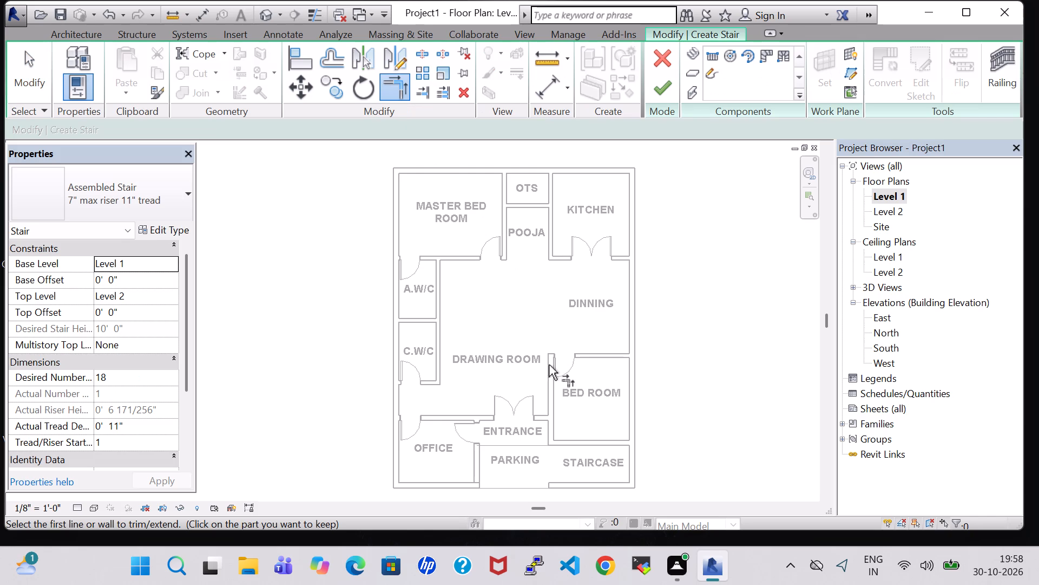
left_click(787, 55)
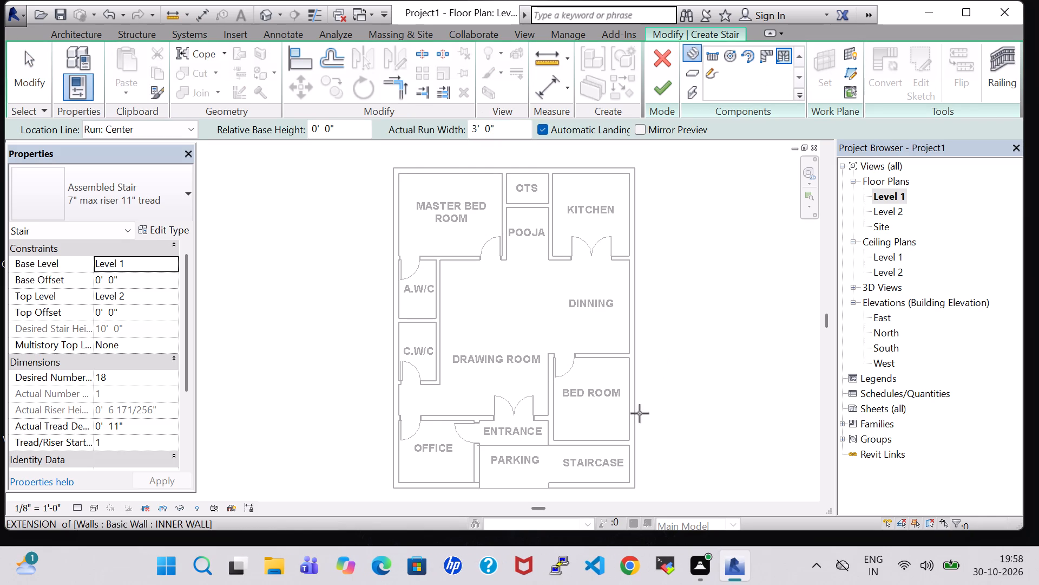
scroll(604, 473, "up", 4)
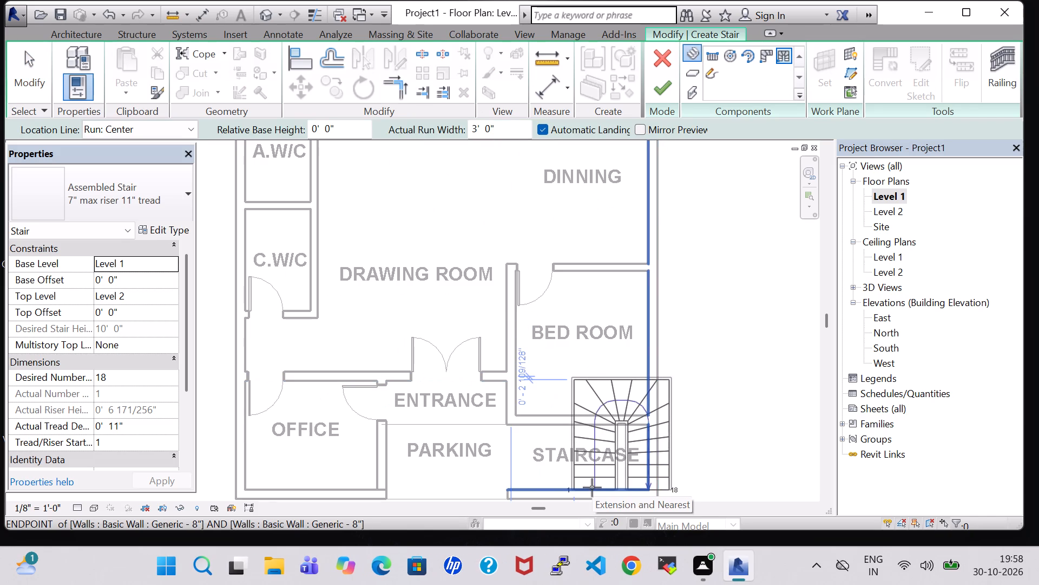
key("space")
key("space")
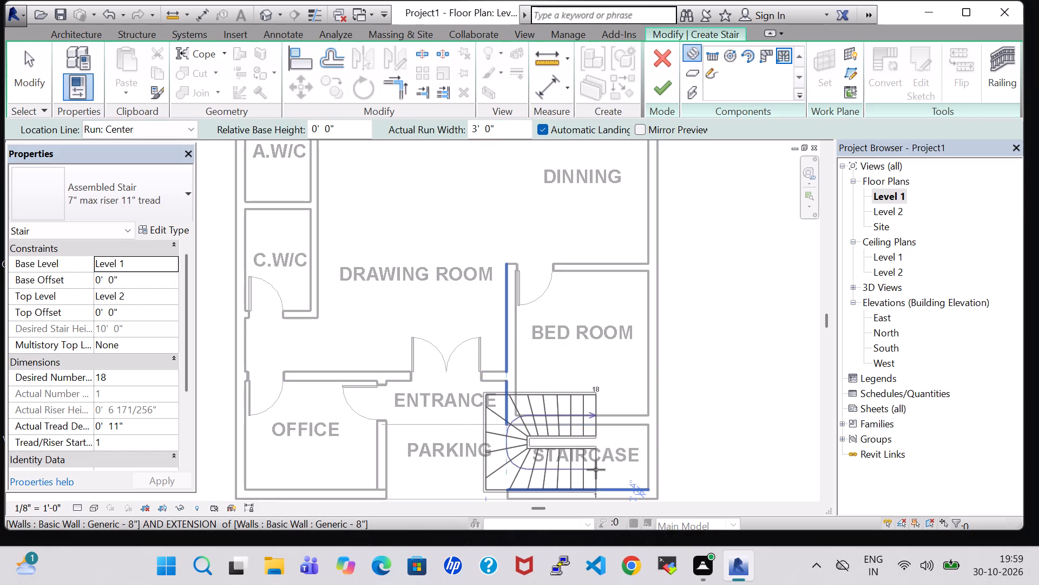
key("space")
key("space")
key("space")
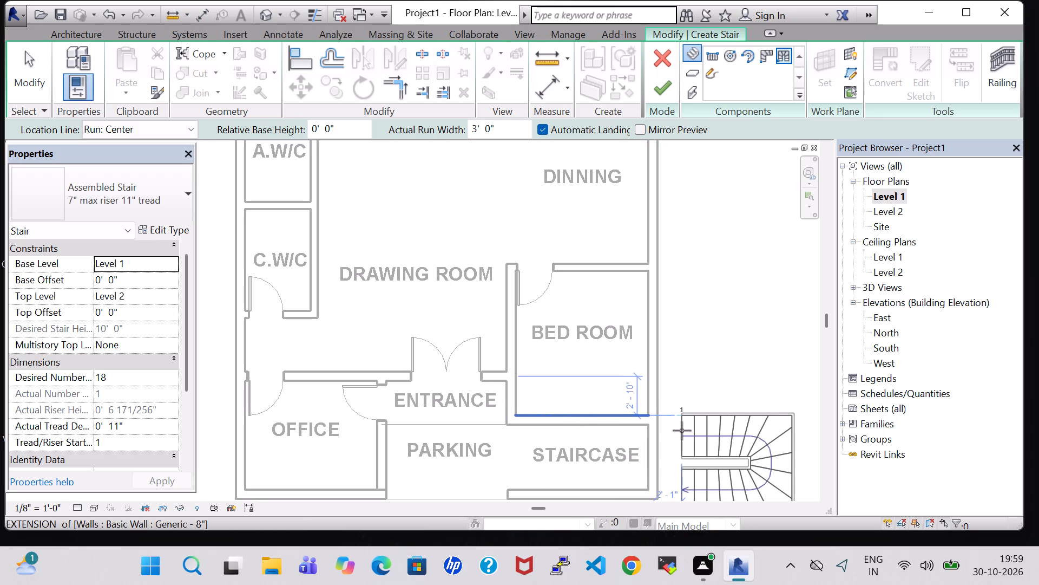
left_click(682, 431)
key("Escape")
key("Escape")
Move the winder run's ending leg slightly outward so the run is 7' 1" wide overall.
middle_click_drag(759, 396, 660, 277)
double_click(643, 334)
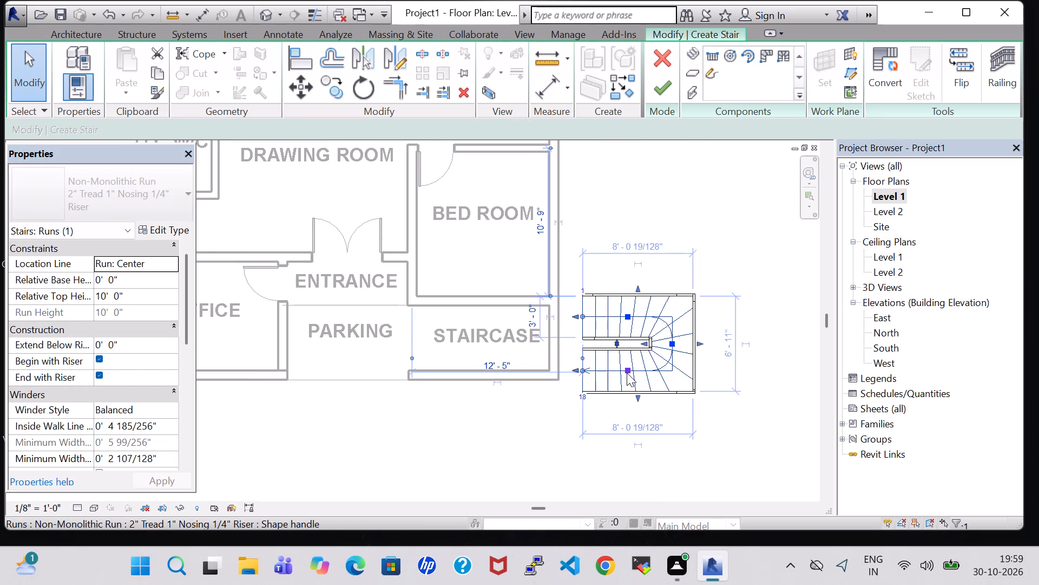
left_click_drag(627, 372, 628, 378)
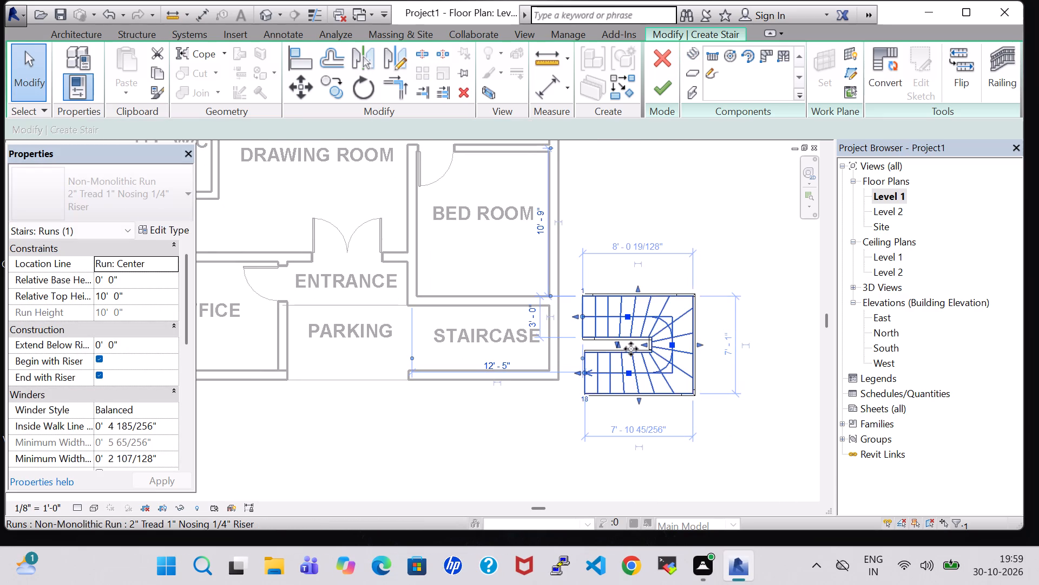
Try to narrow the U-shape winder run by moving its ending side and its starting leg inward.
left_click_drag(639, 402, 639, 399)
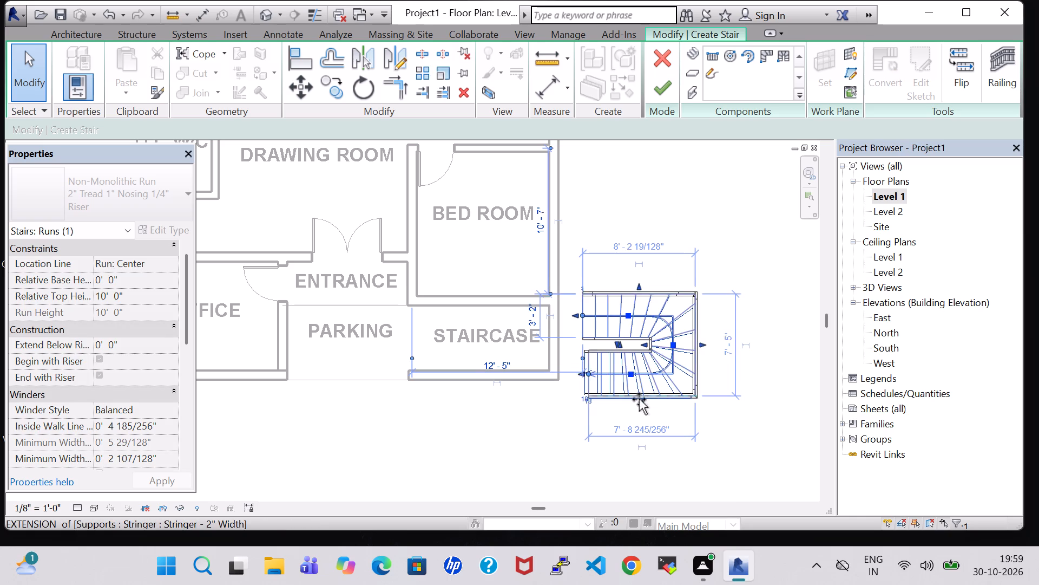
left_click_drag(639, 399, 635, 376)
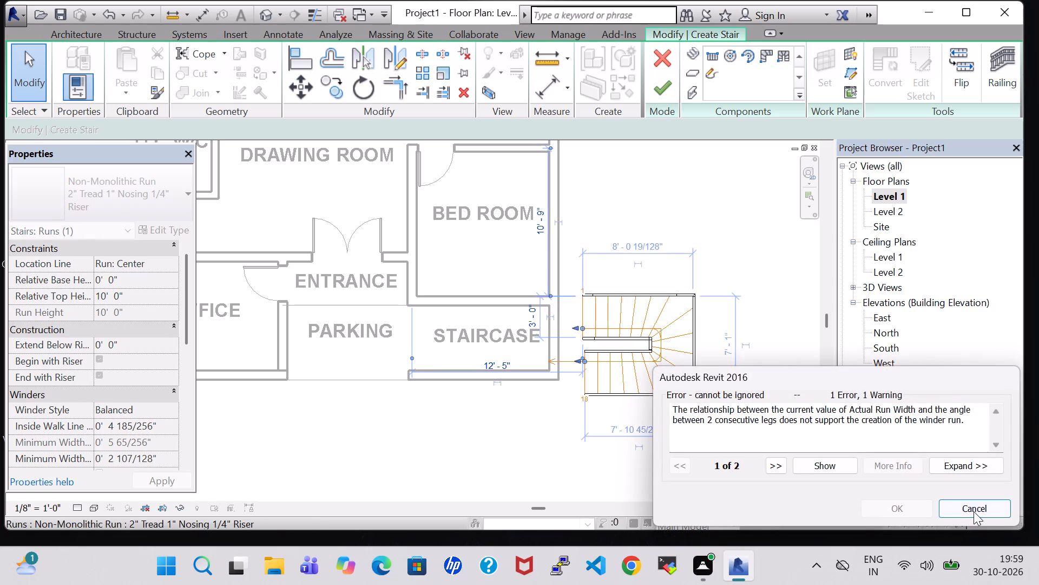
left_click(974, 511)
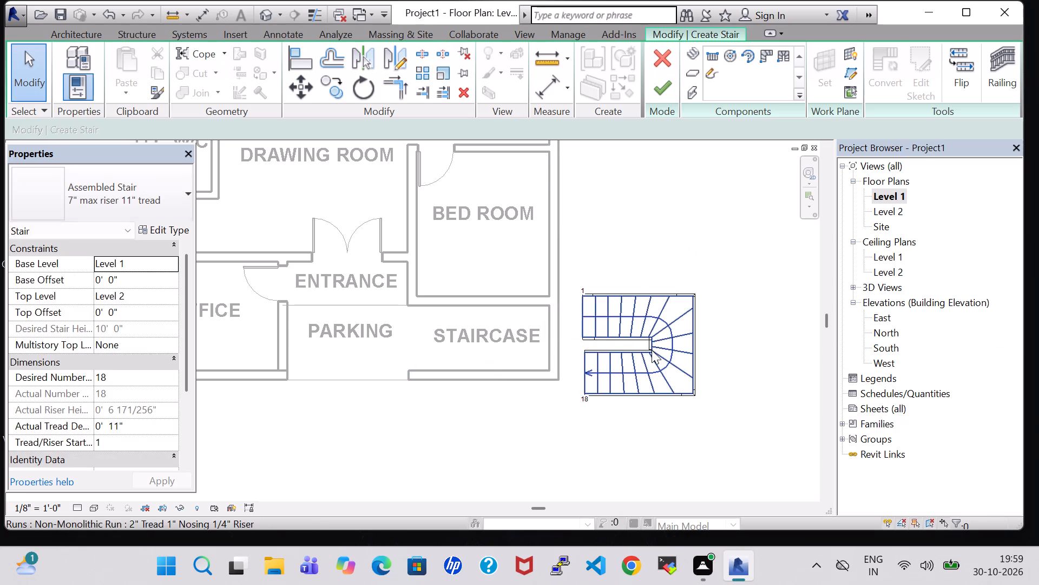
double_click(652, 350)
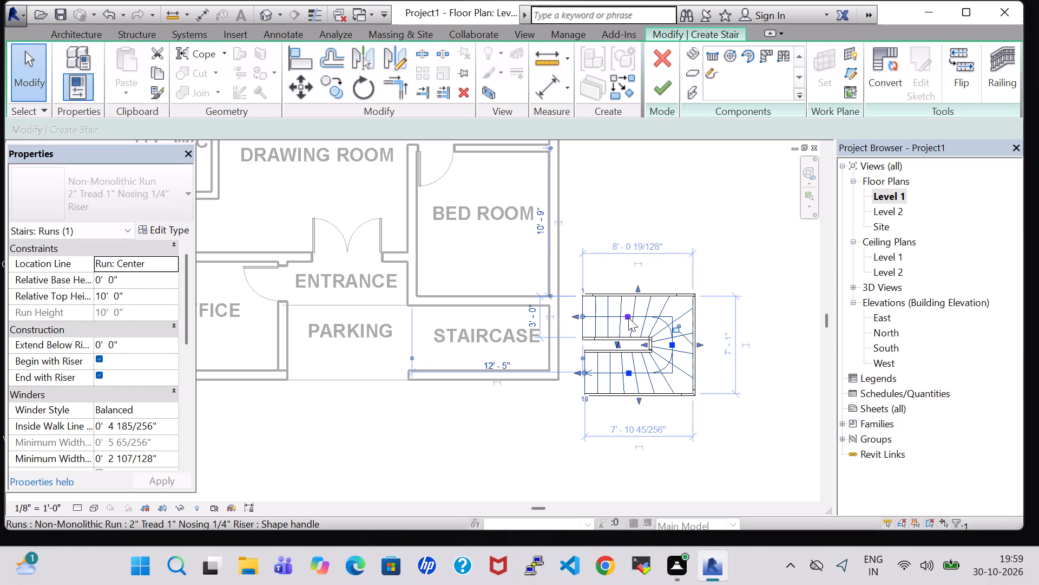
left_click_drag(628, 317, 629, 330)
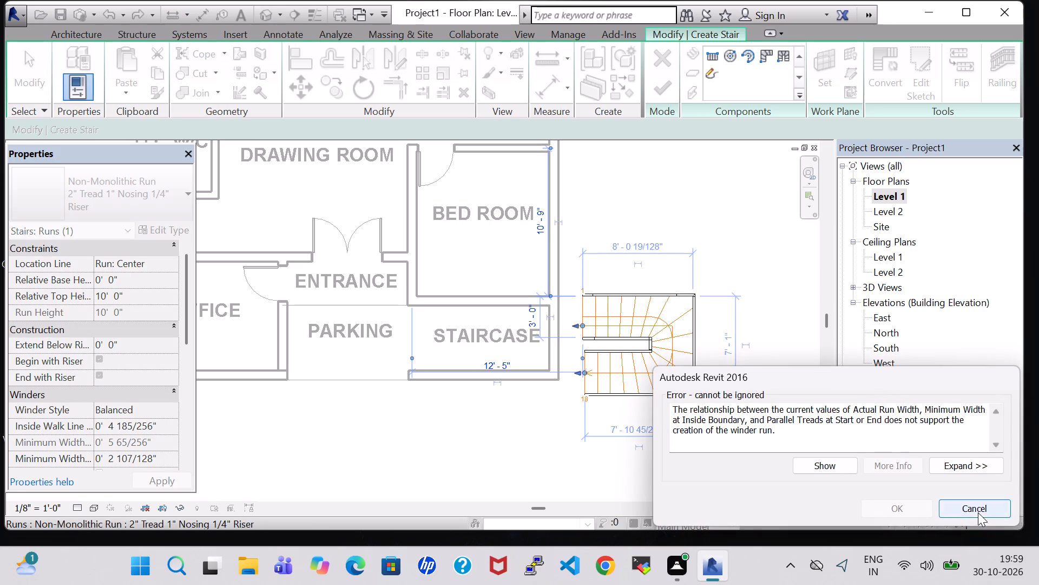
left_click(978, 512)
Pull in the outer edge of the winder run's starting leg so the run is 4' 11" wide overall.
double_click(643, 320)
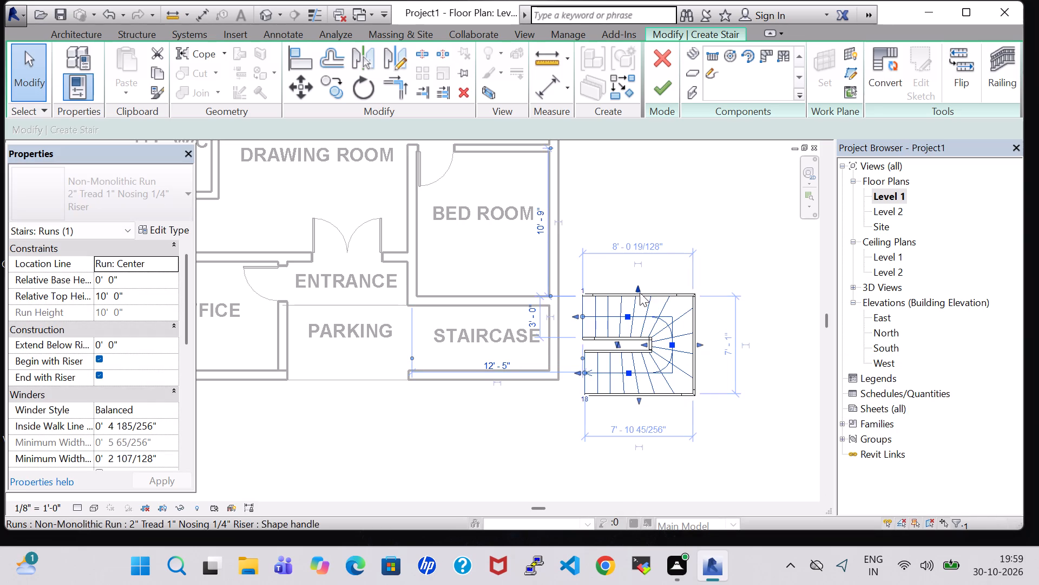
left_click_drag(640, 292, 641, 314)
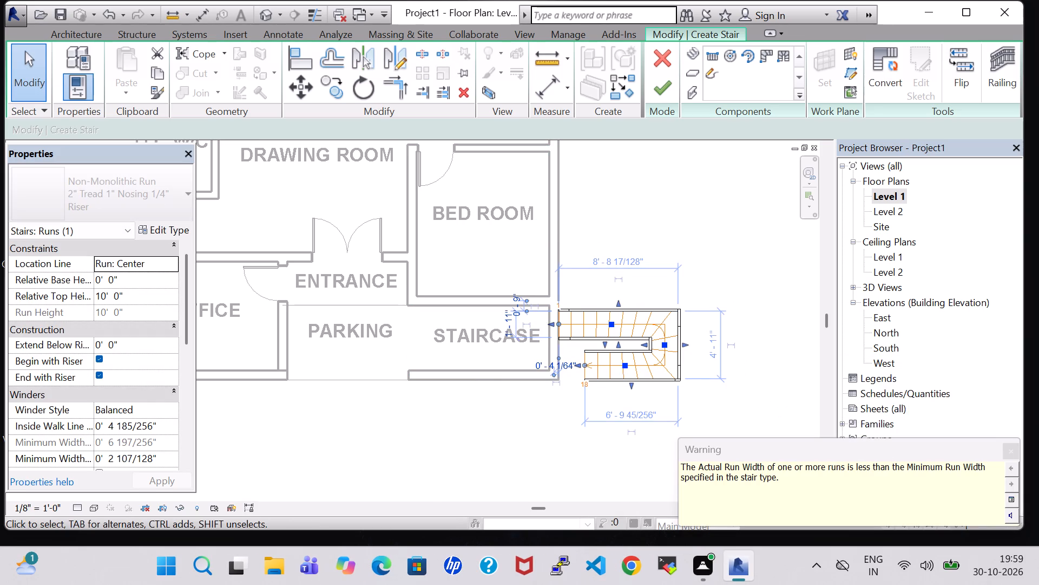
left_click(1008, 450)
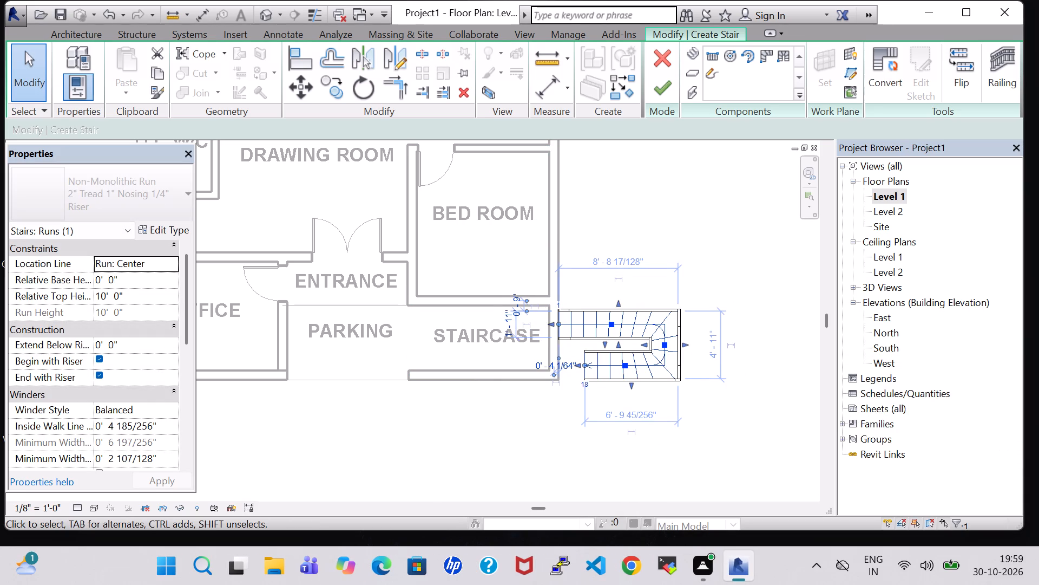
Nudge the winder run into the staircase room, with its turn against the outer side wall, and finish the stair.
key("Left")
key("Left")
key("Left")
key("Left")
key("Left")
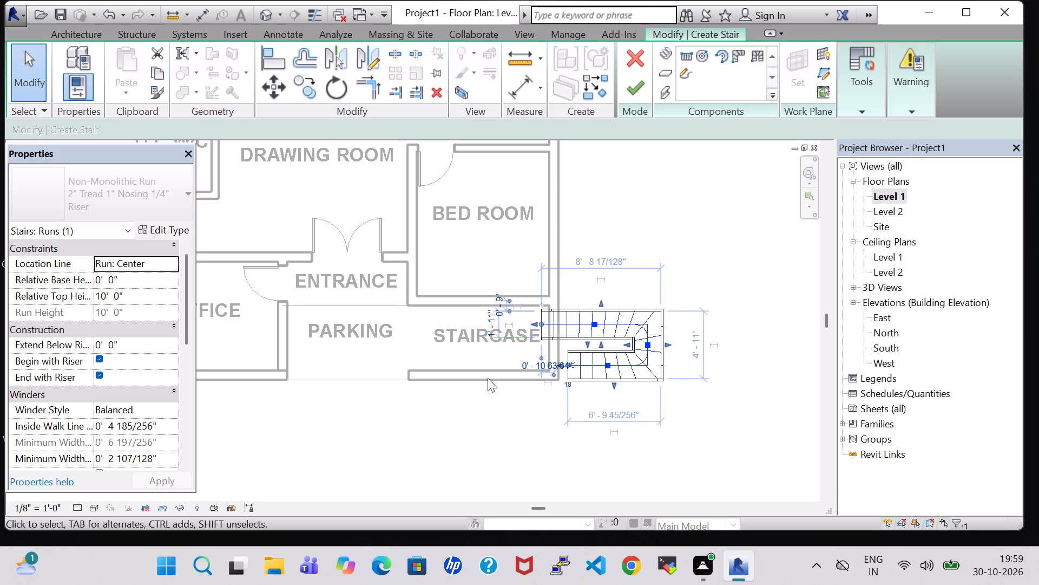
key("Left")
key("Left")
key("Left")
key("Left")
key("Left")
key("Left")
key("Left")
key("Left")
key("Left")
key("Left")
key("Left")
key("Left")
key("Left")
key("Left")
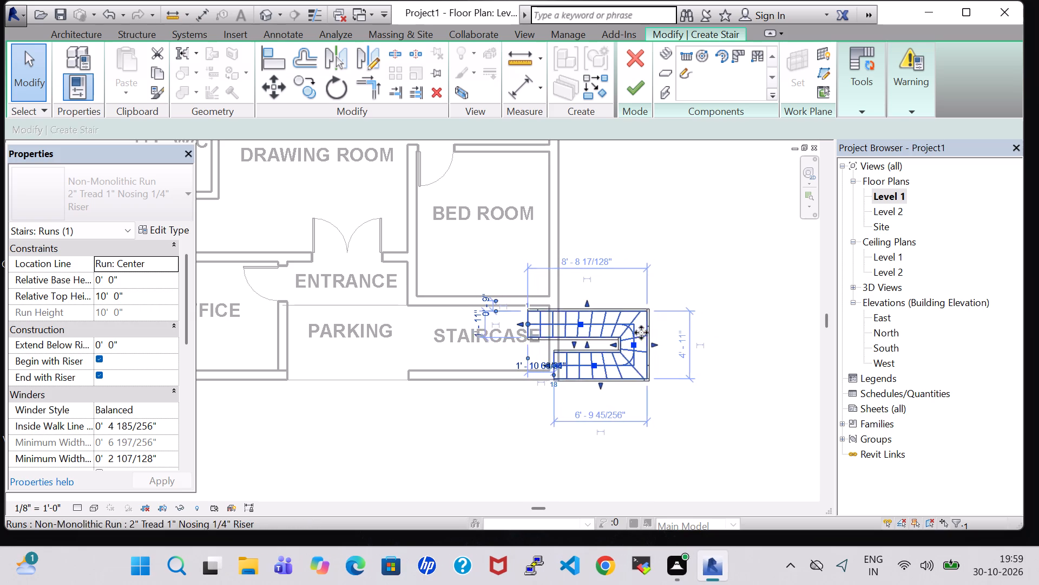
key("Left")
key("Left")
key("Left")
key("Left")
key("Left")
key("Left")
key("Left")
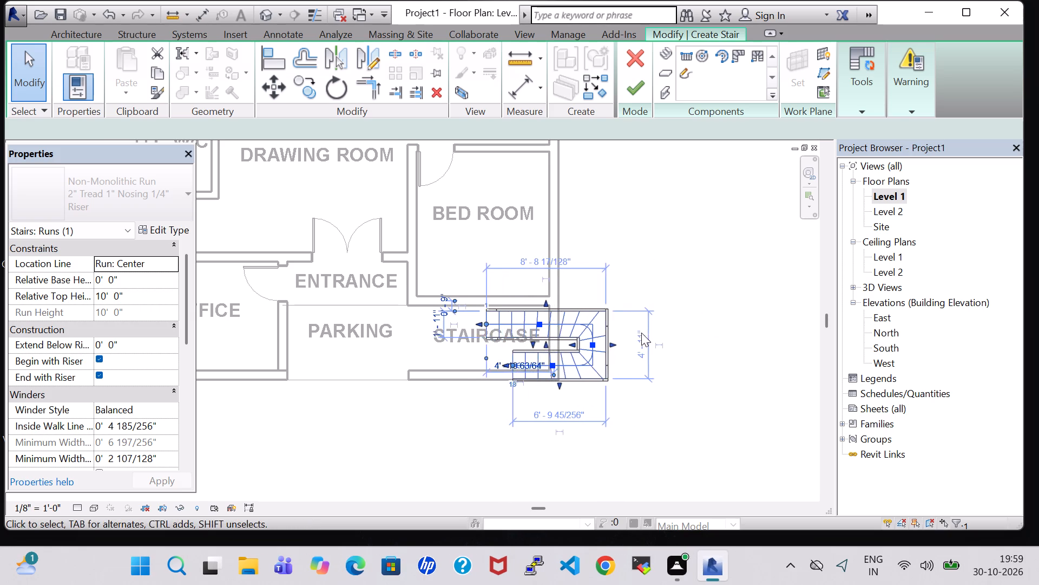
key("Left")
key("Left")
key("Left")
key("Left")
key("Left")
key("Left")
key("Left")
key("Left")
key("Left")
key("Left")
key("Left")
key("Left")
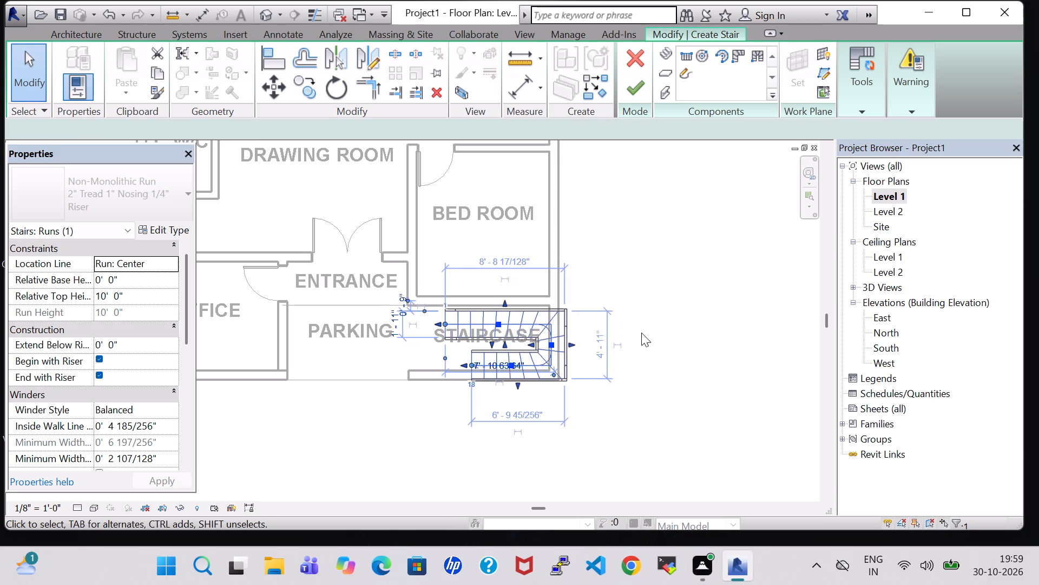
key("Left")
key("Left")
key("Left")
key("Left")
key("Left")
key("Left")
key("Left")
key("Up")
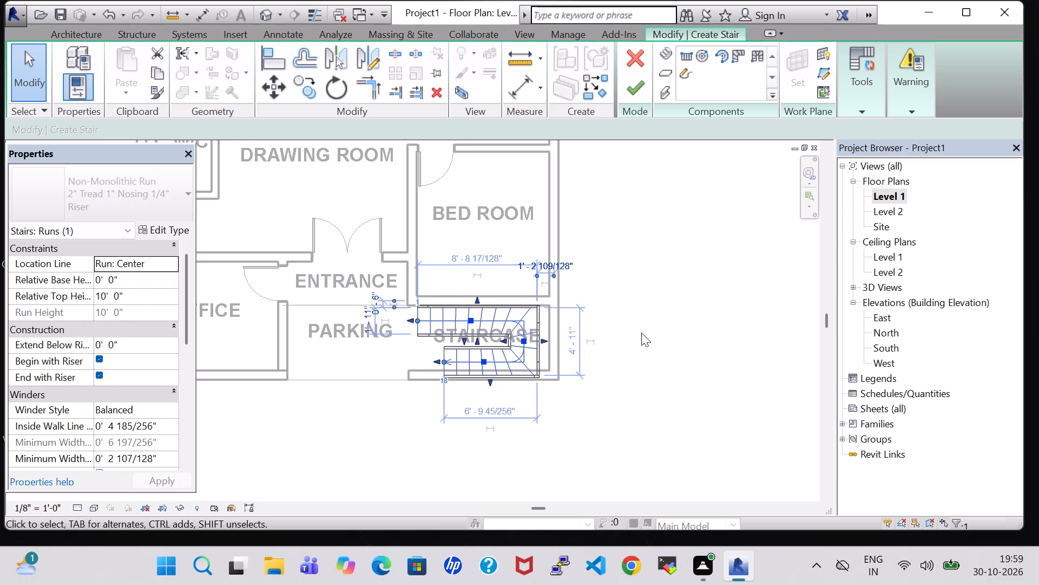
key("Right")
key("Right")
key("Right")
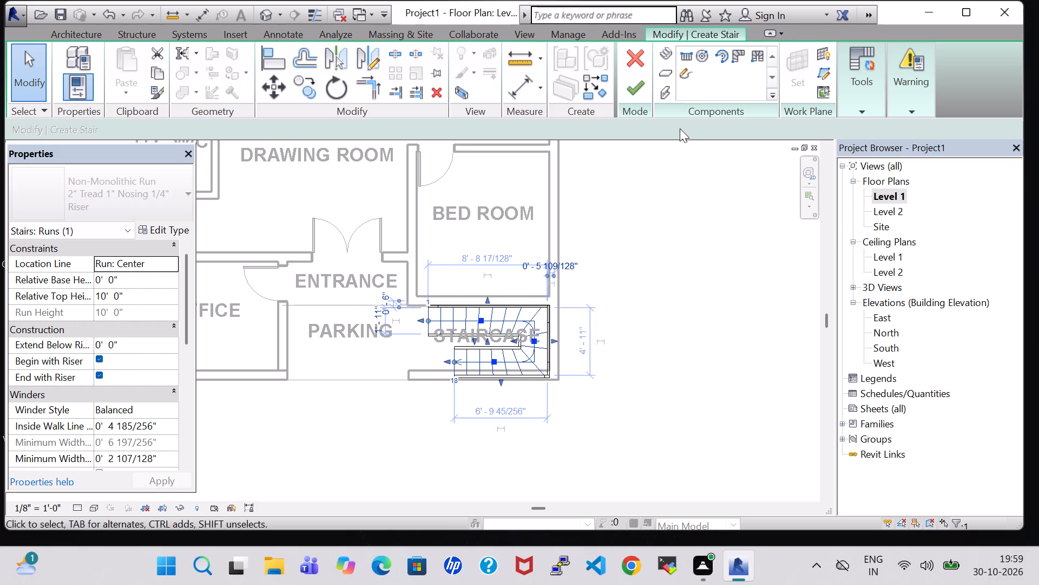
left_click(641, 92)
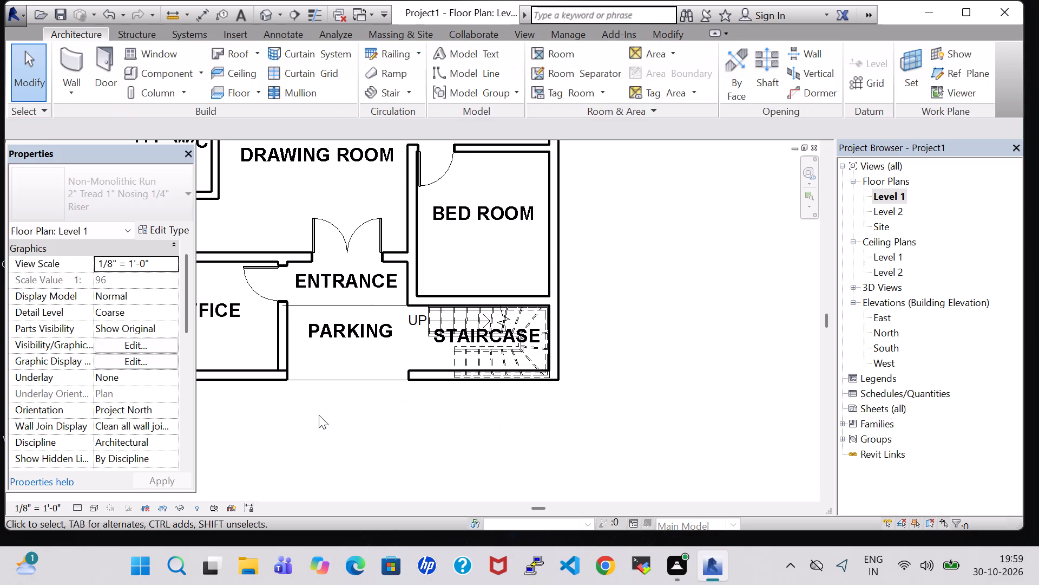
Nudge the staircase room's front wall slightly outward, clear of the stair's ending leg.
left_click(437, 381)
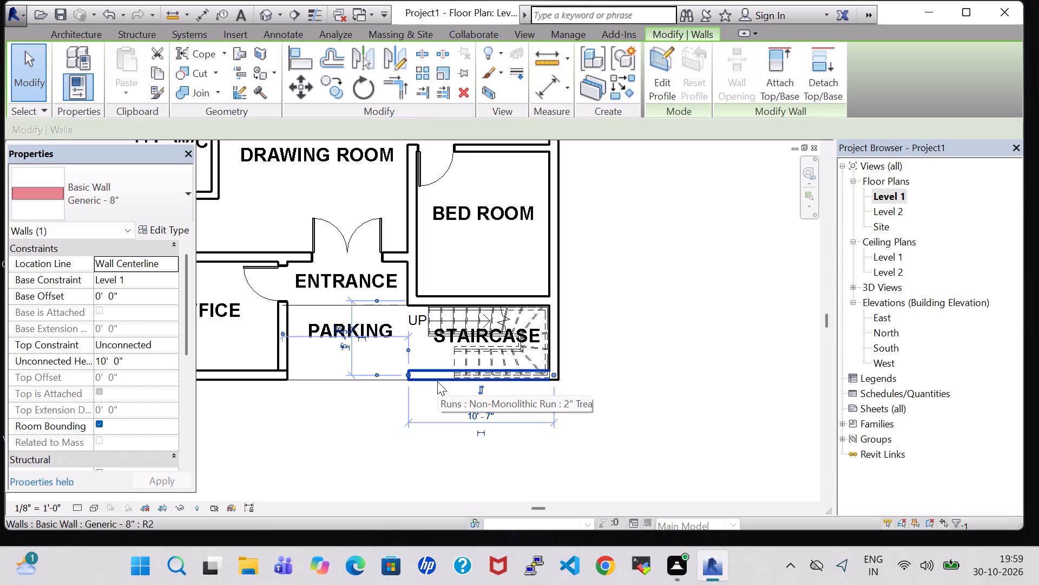
key("Down")
key("Down")
key("Down")
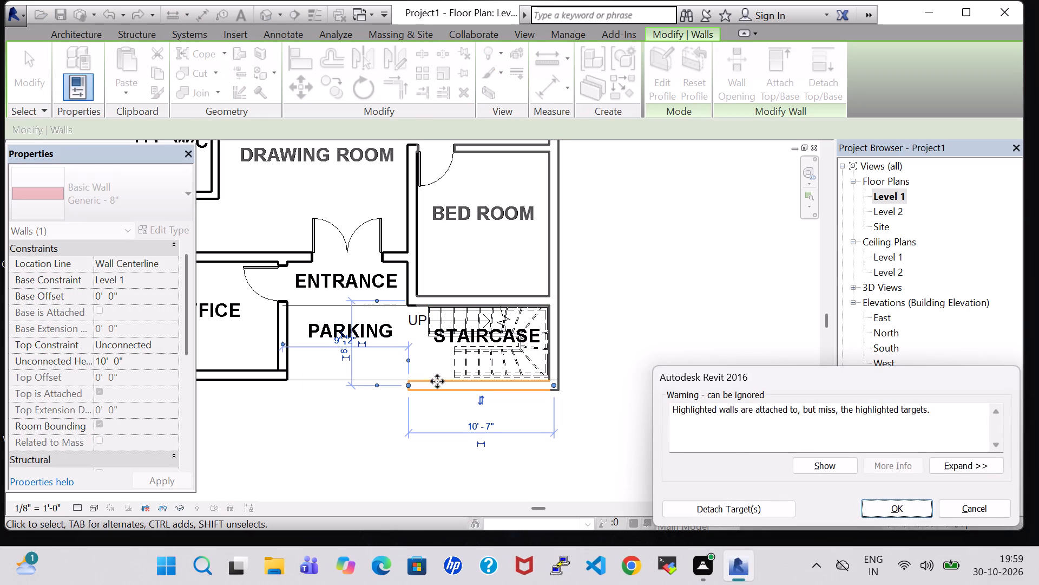
key("Up")
left_click(979, 508)
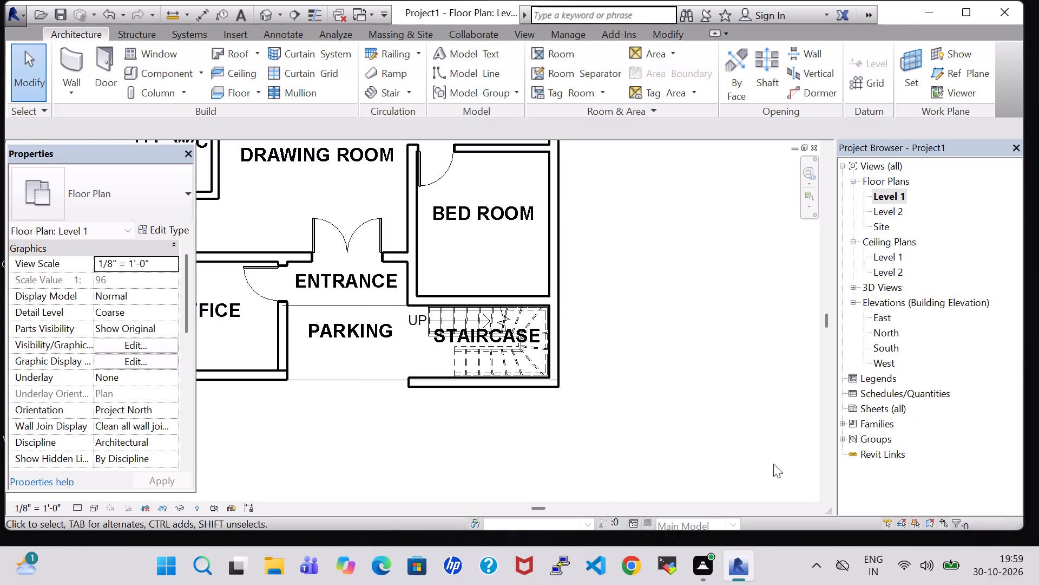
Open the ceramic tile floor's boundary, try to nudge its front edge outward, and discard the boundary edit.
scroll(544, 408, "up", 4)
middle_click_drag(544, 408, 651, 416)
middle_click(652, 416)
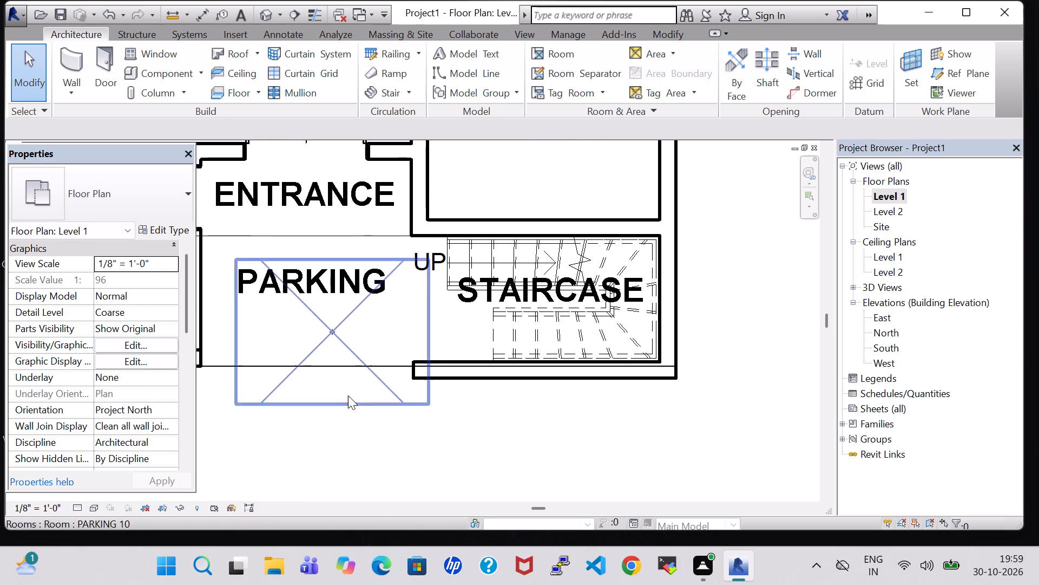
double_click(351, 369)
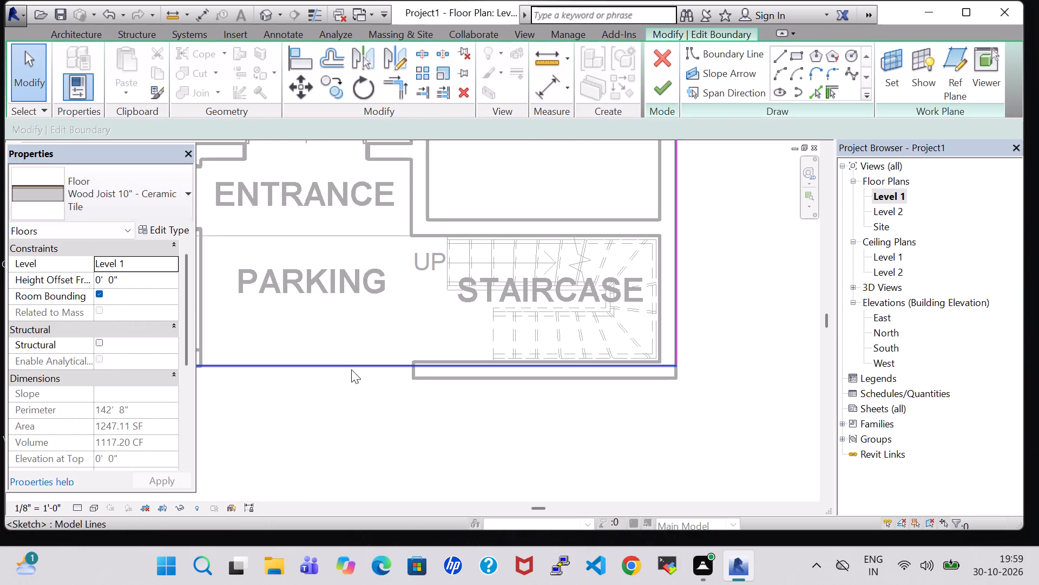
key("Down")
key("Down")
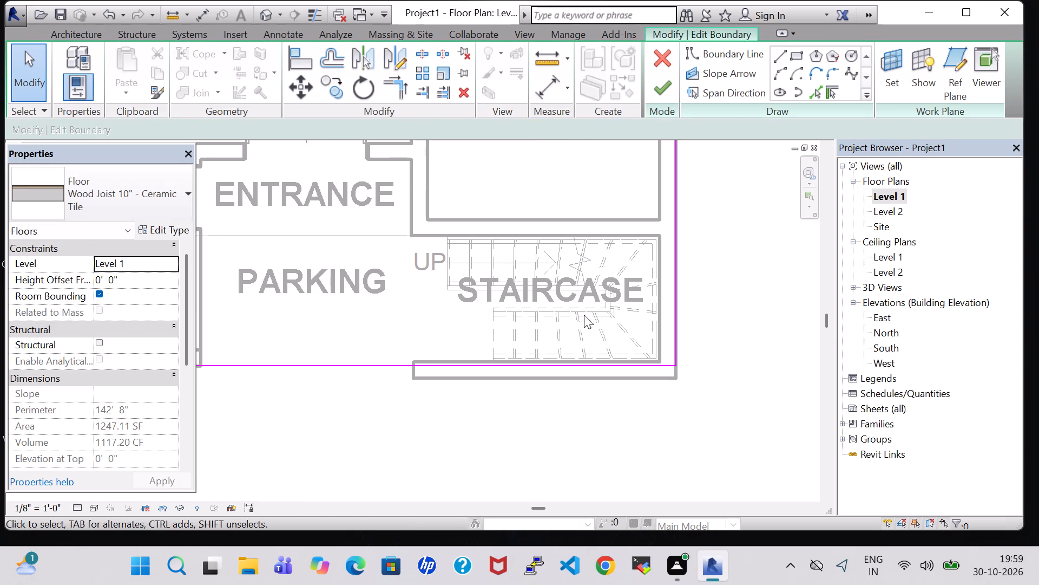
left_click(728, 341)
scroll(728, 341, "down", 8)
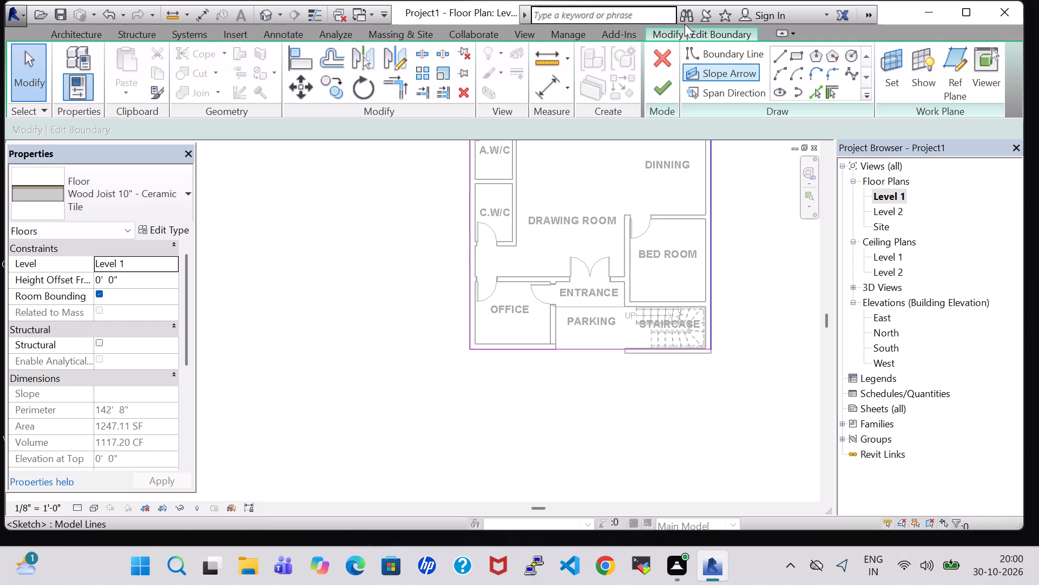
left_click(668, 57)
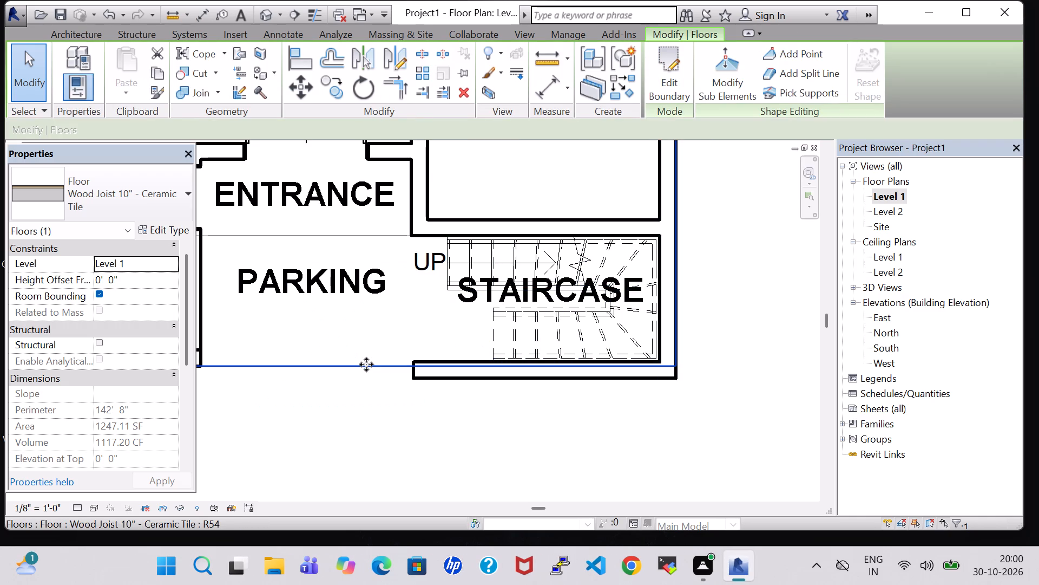
Delete the Wood Joist 10" - Ceramic Tile floor, picking it by its edge in front of the parking area.
left_click(366, 365)
left_click(731, 348)
scroll(392, 348, "down", 2)
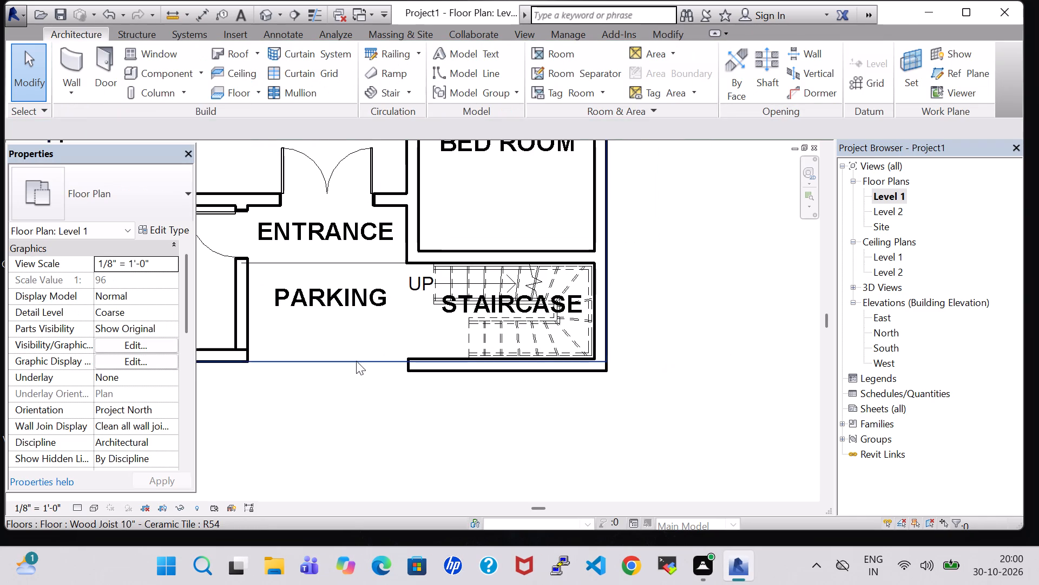
key("Delete")
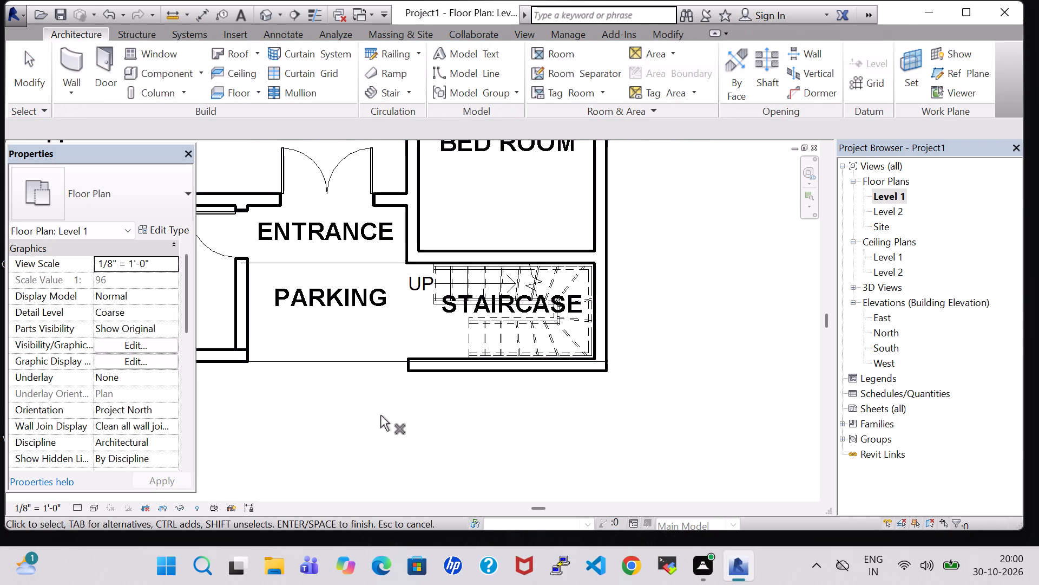
key("Escape")
key("Escape")
left_click(340, 365)
key("Delete")
scroll(341, 366, "down", 2)
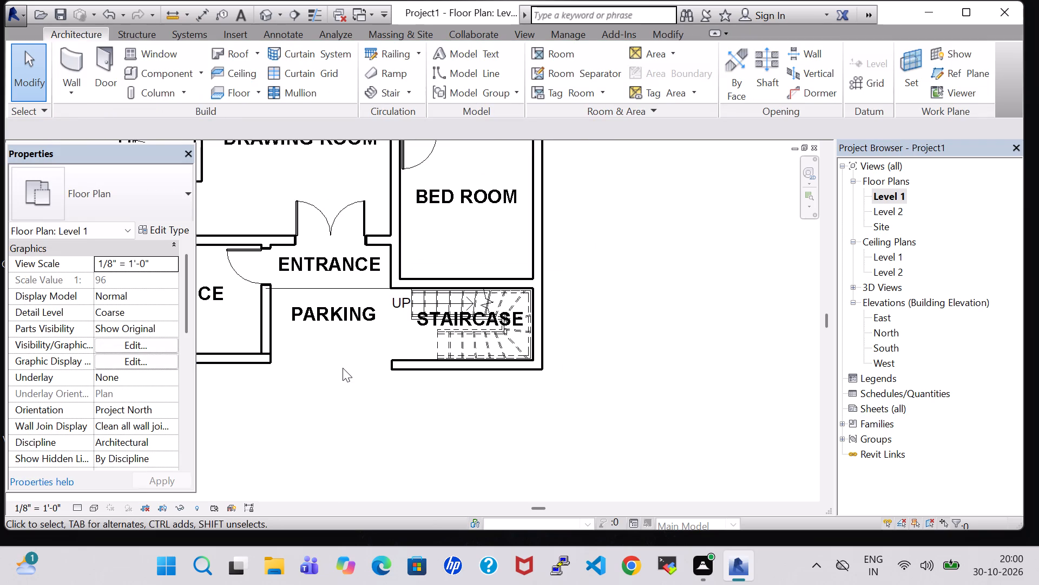
Nudge the office's front wall slightly outward, roughly in line with the staircase room's front wall.
left_click(244, 361)
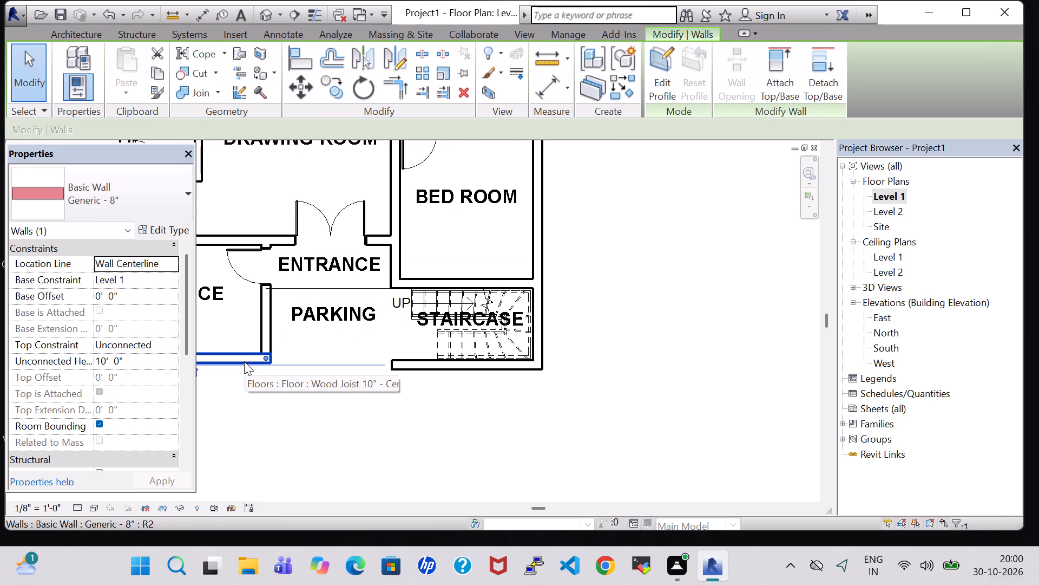
key("Down")
key("Down")
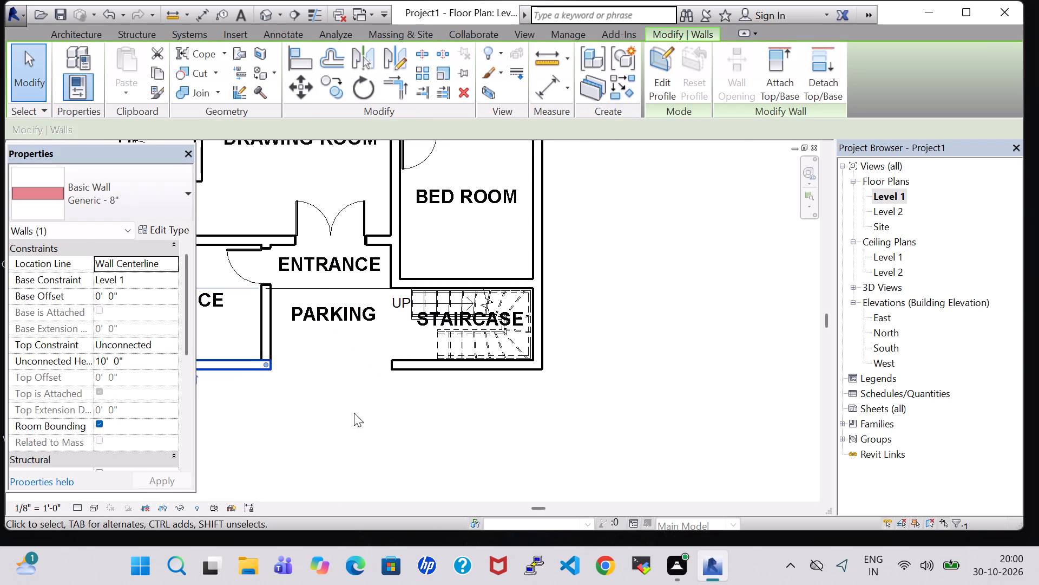
scroll(274, 391, "up", 8)
key("Up")
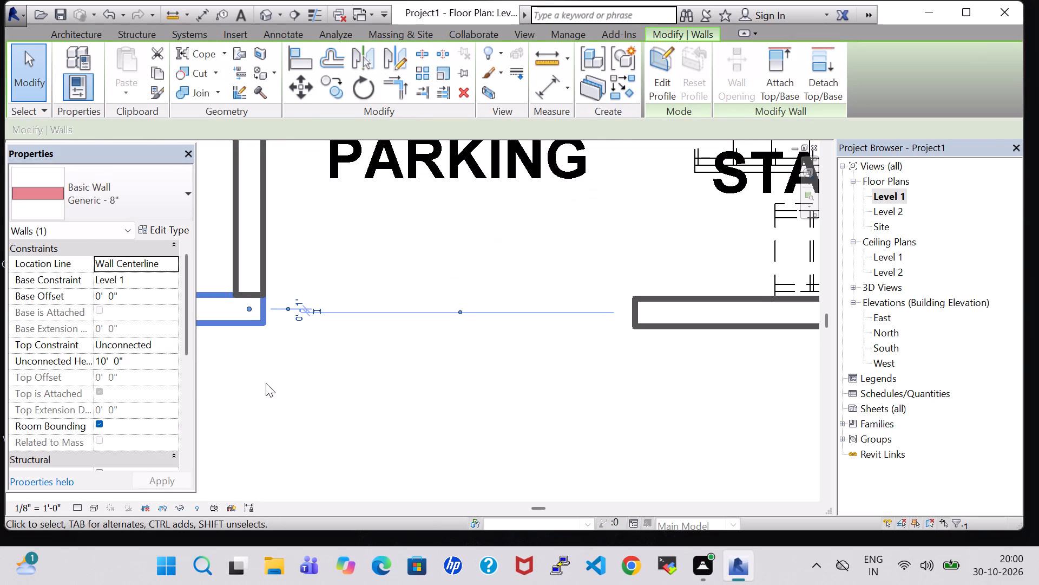
left_click(500, 428)
Delete the partition wall between the office and the parking area, together with its door.
scroll(500, 428, "down", 3)
middle_click_drag(500, 428, 576, 428)
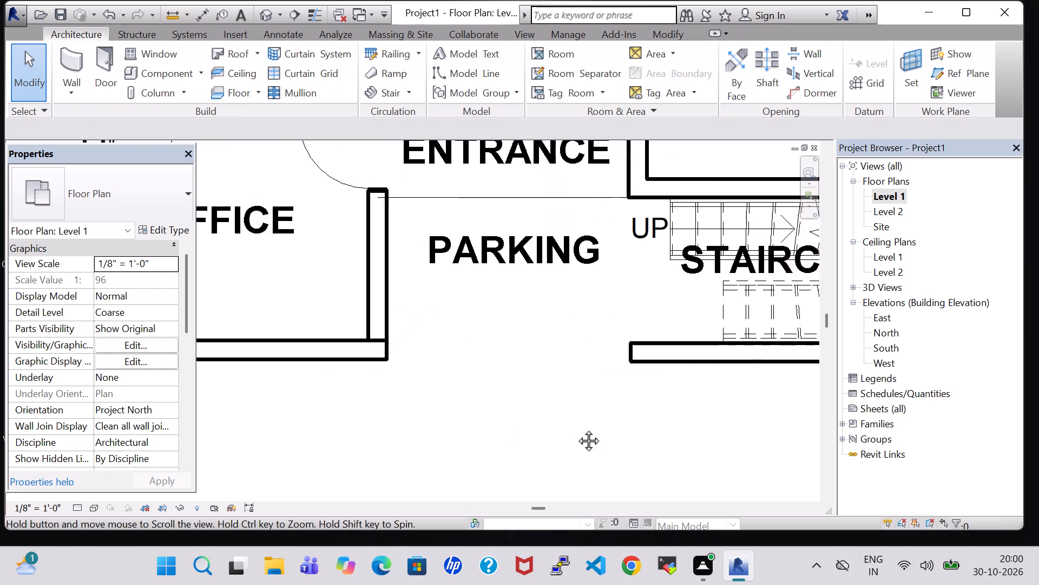
middle_click_drag(576, 428, 606, 426)
scroll(610, 426, "down", 3)
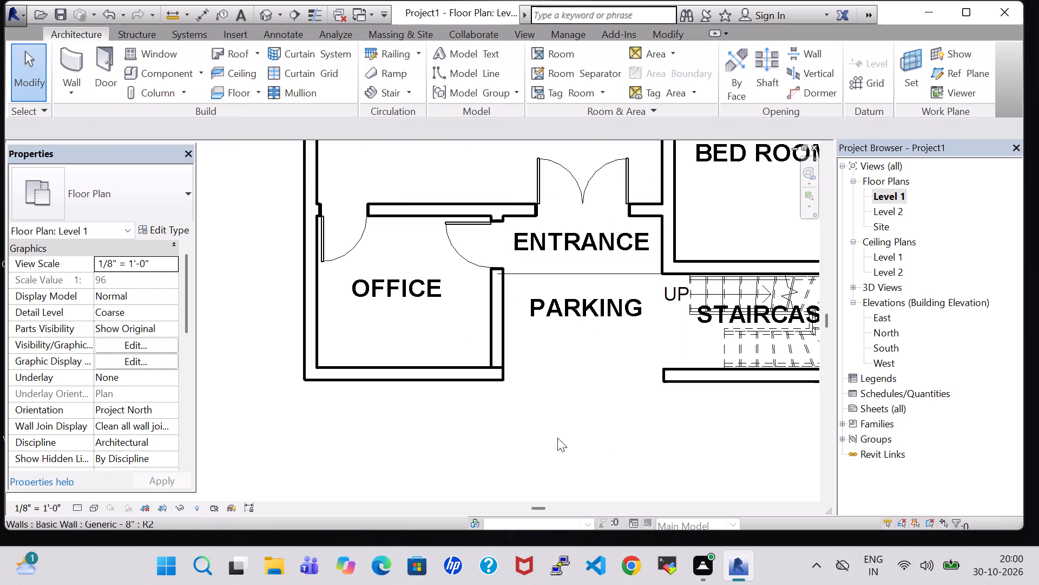
left_click(498, 351)
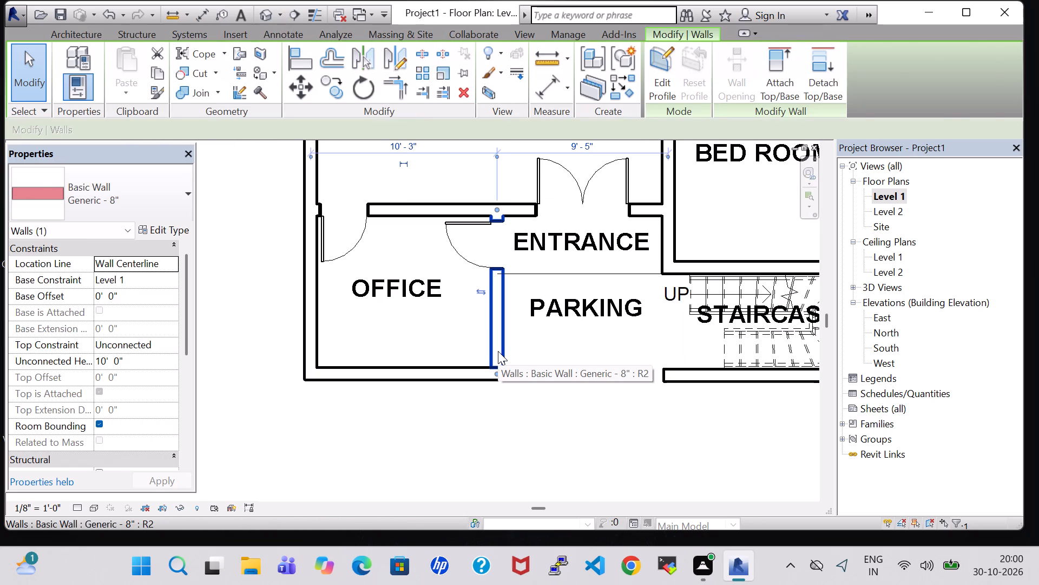
key("Delete")
Draw a Generic - 8" wall between the office and the parking area, from the front wall's end to the wall behind the entrance.
left_click(82, 55)
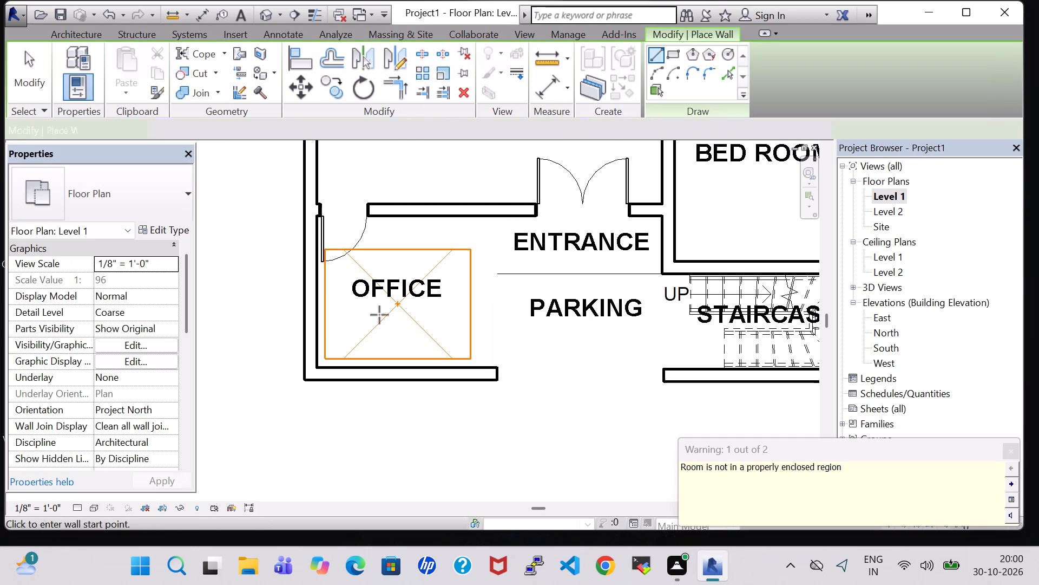
double_click(490, 374)
left_click(86, 57)
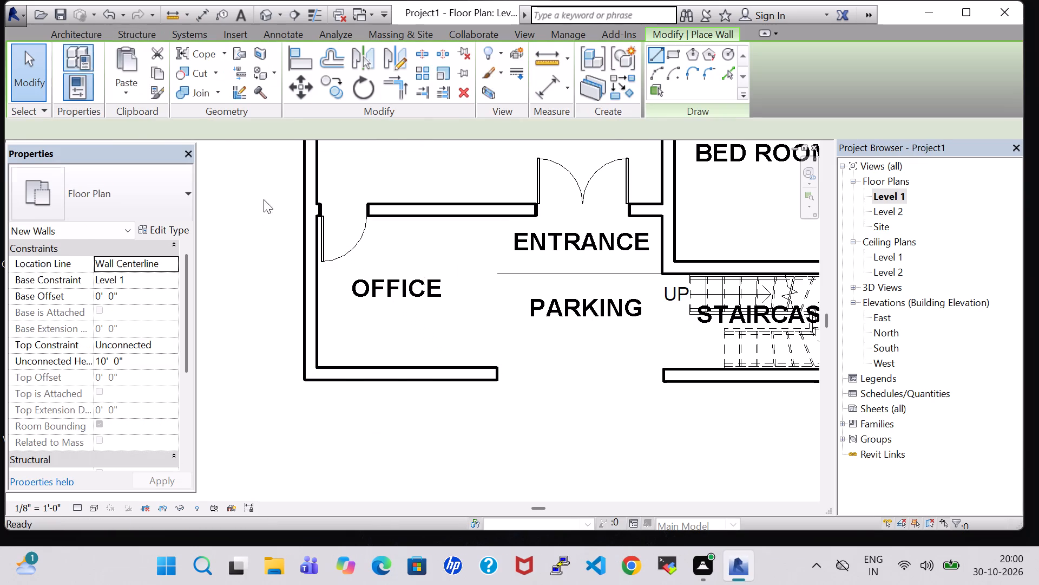
left_click(491, 370)
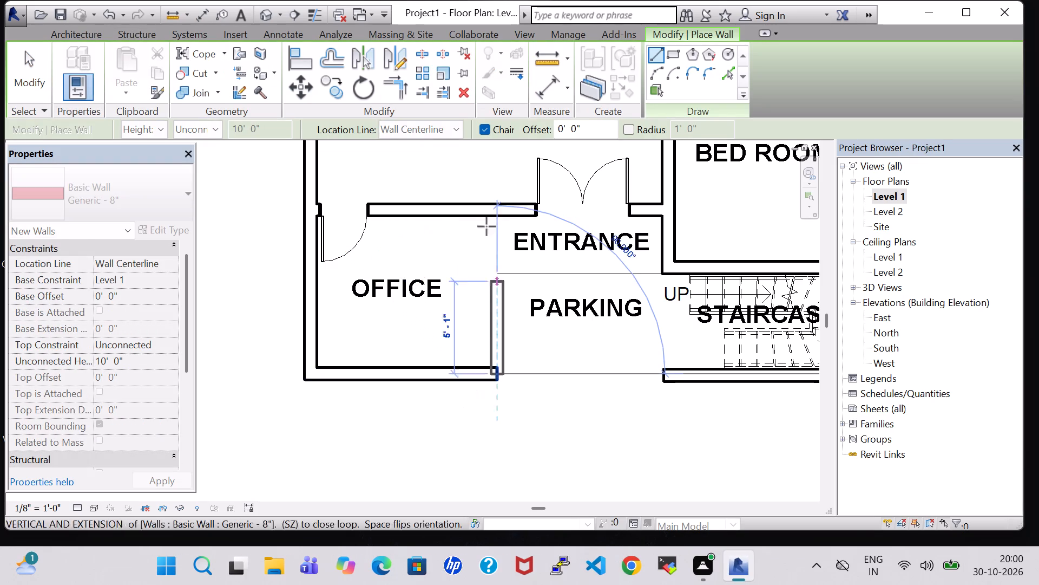
double_click(492, 207)
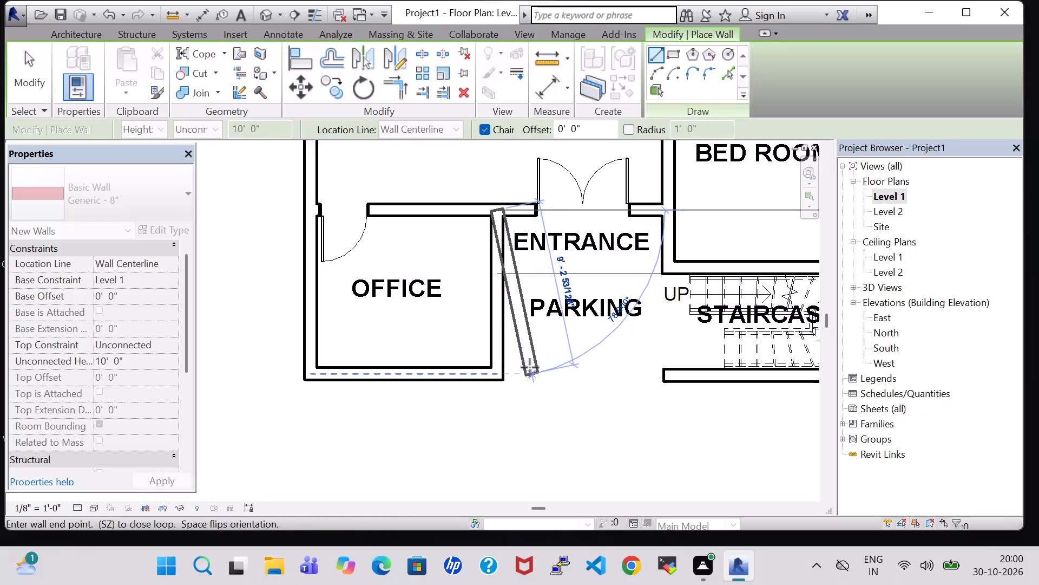
key("Escape")
key("Escape")
Place a 30" x 80" Half Arch Glass door between office and entrance, swinging into the office, and nudge it slightly toward the front.
scroll(507, 363, "down", 1)
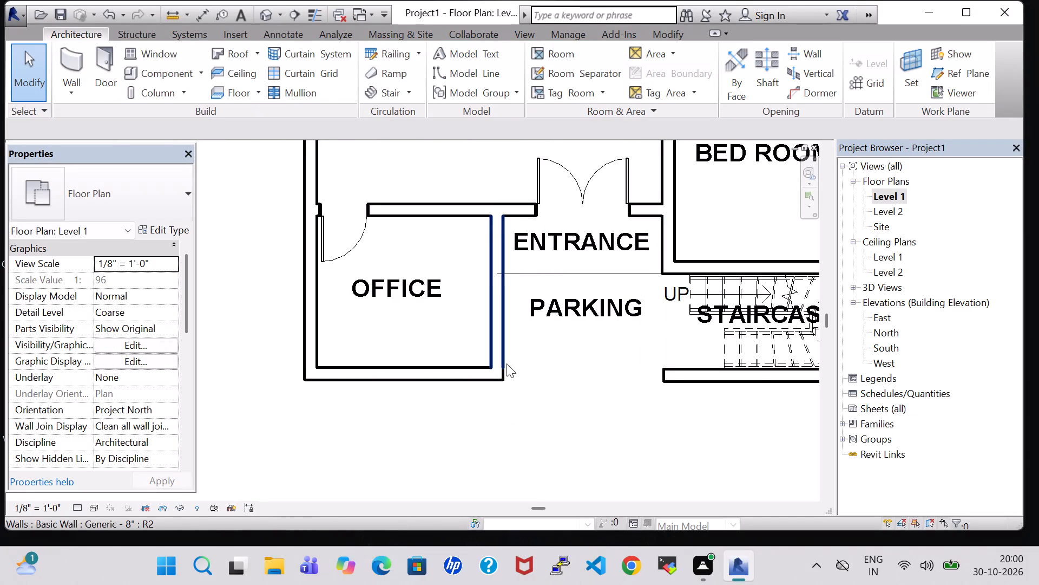
left_click(107, 63)
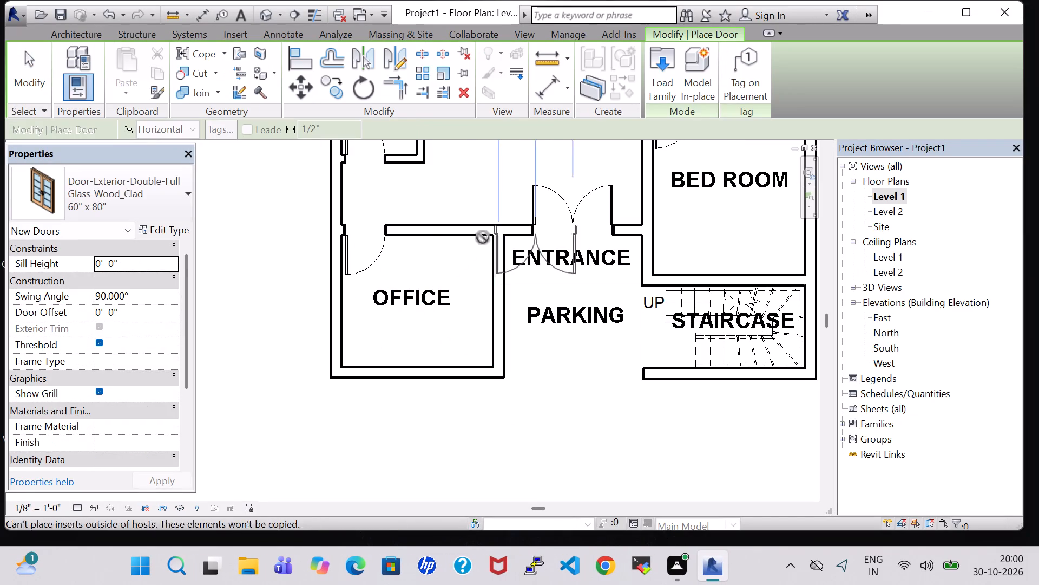
left_click(94, 181)
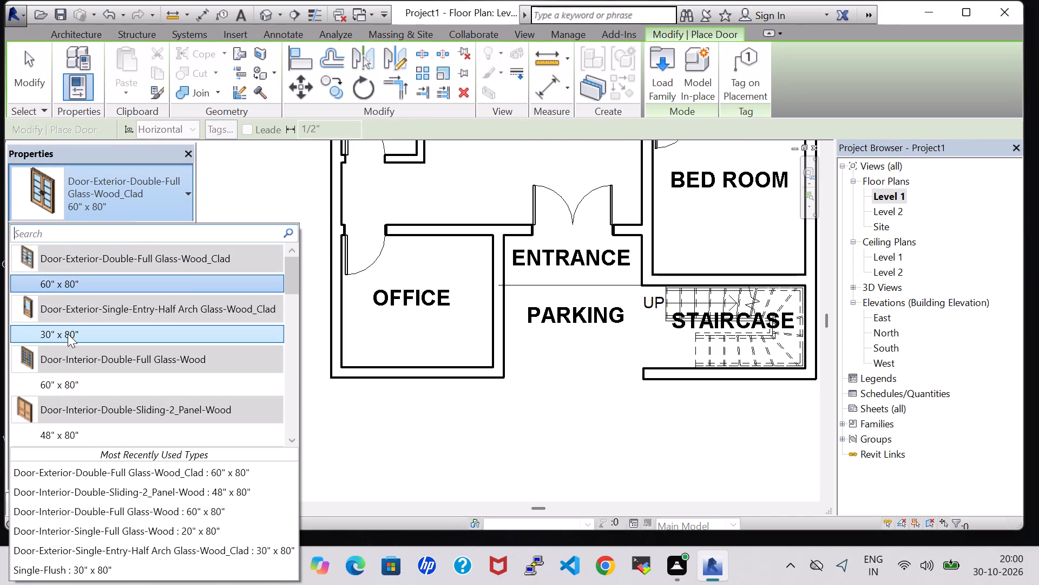
left_click(68, 334)
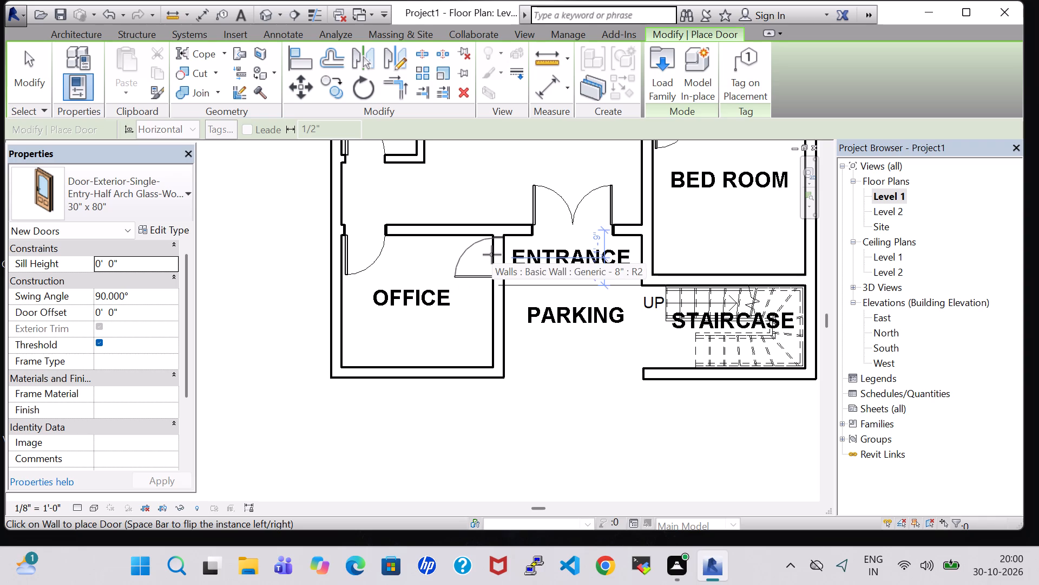
key("space")
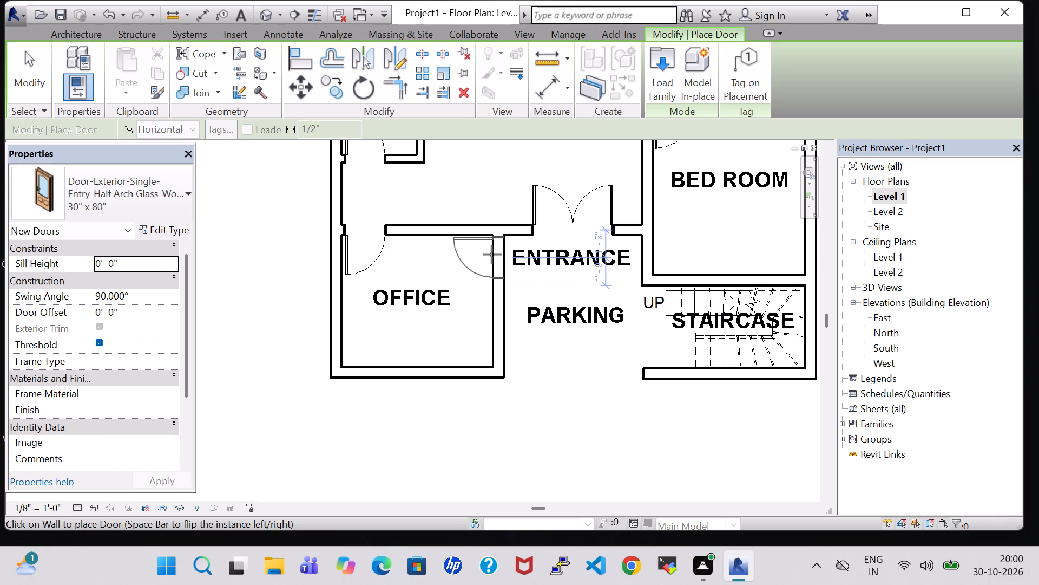
left_click(492, 255)
key("Escape")
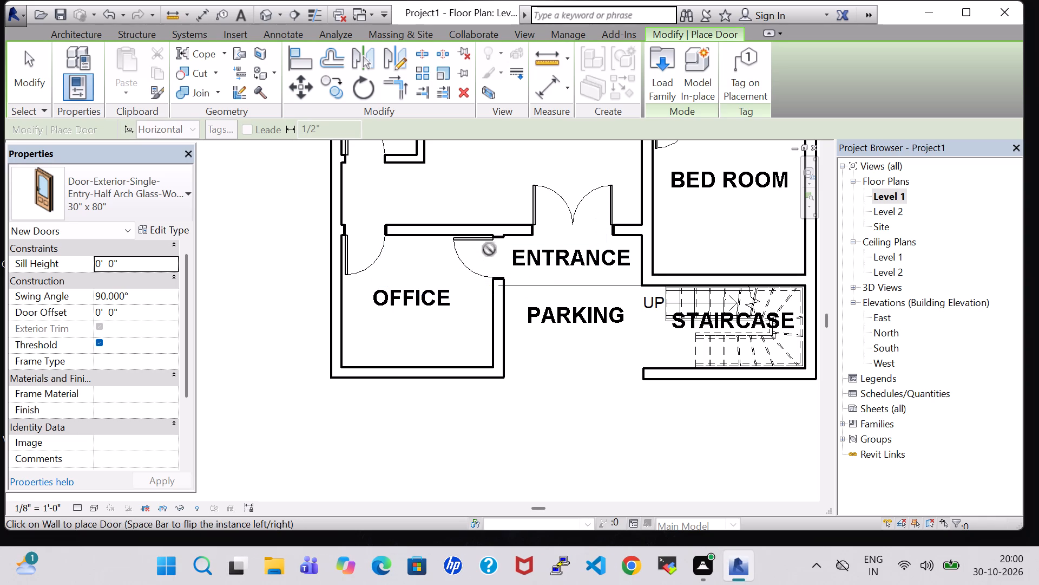
key("Escape")
left_click(486, 252)
key("Down")
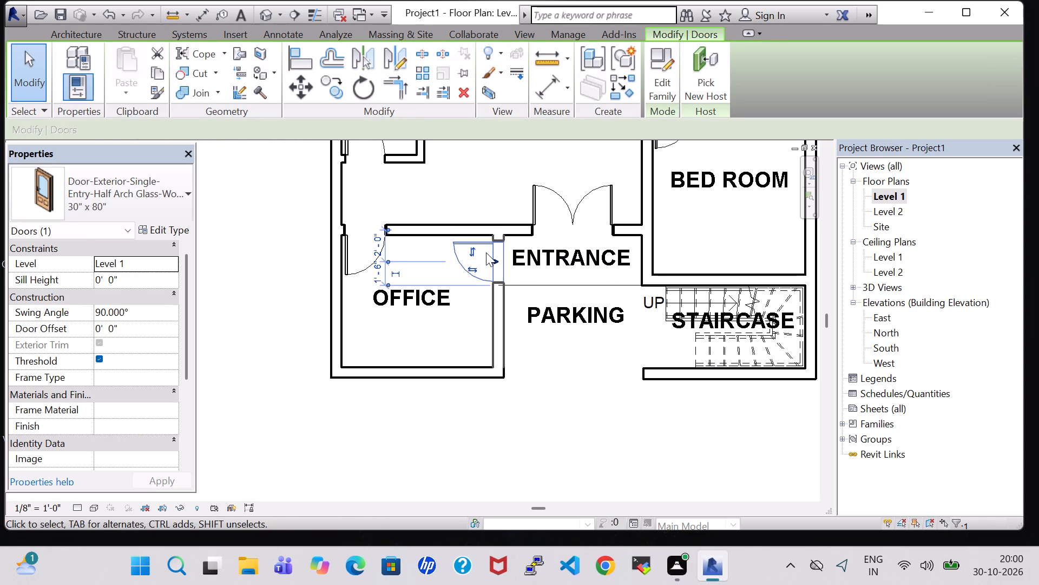
left_click(513, 477)
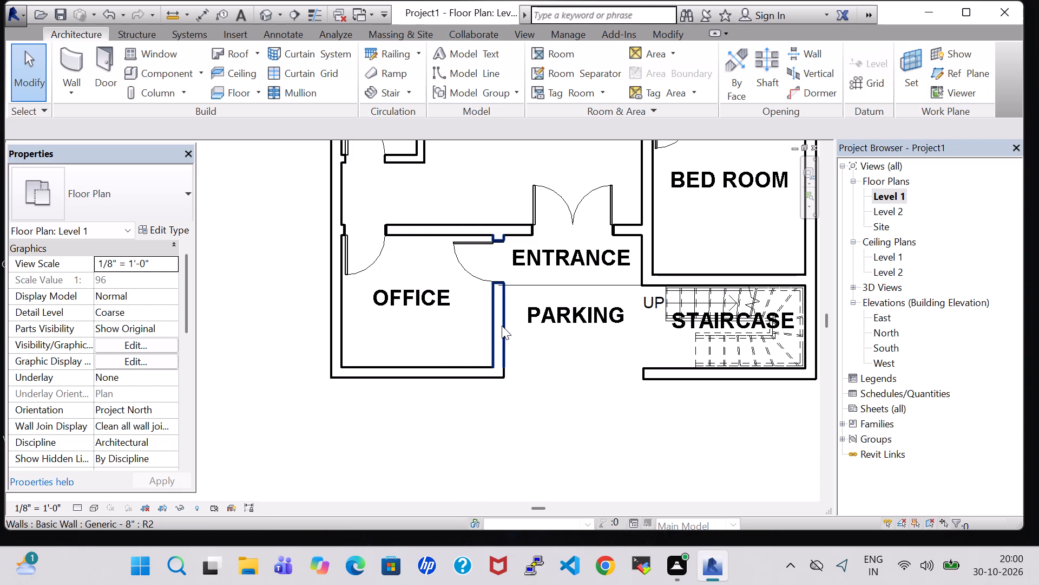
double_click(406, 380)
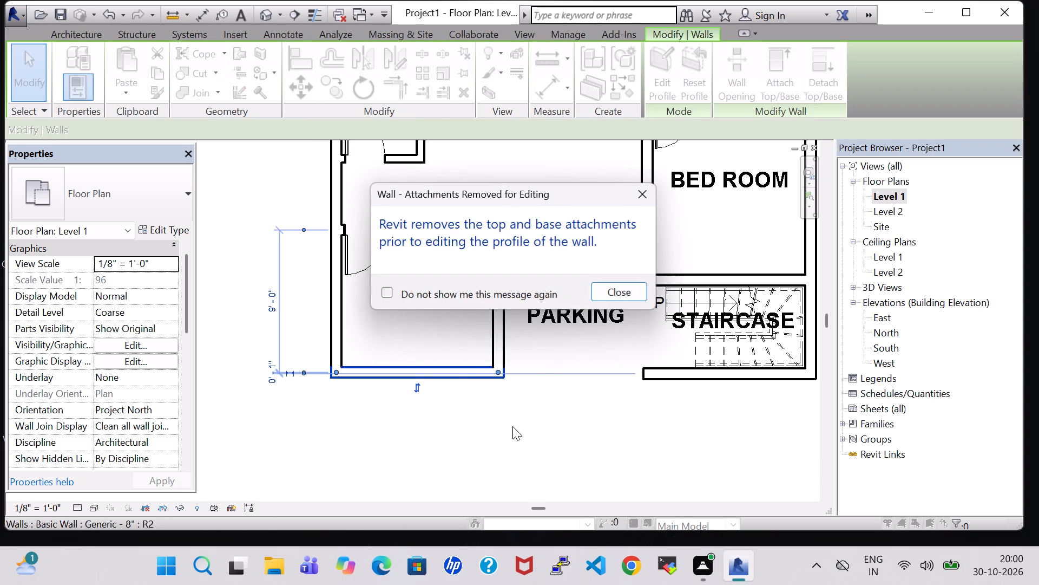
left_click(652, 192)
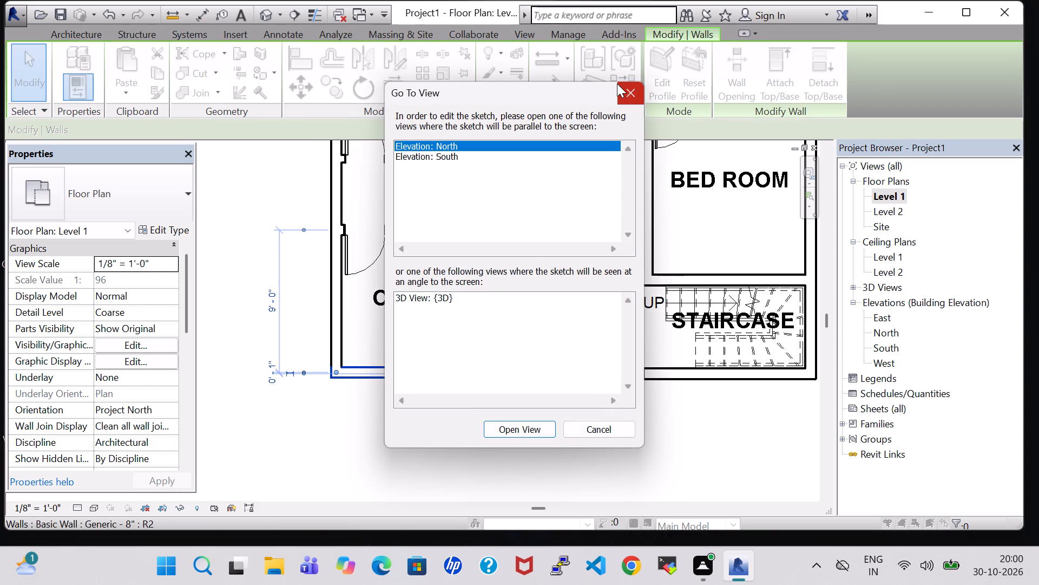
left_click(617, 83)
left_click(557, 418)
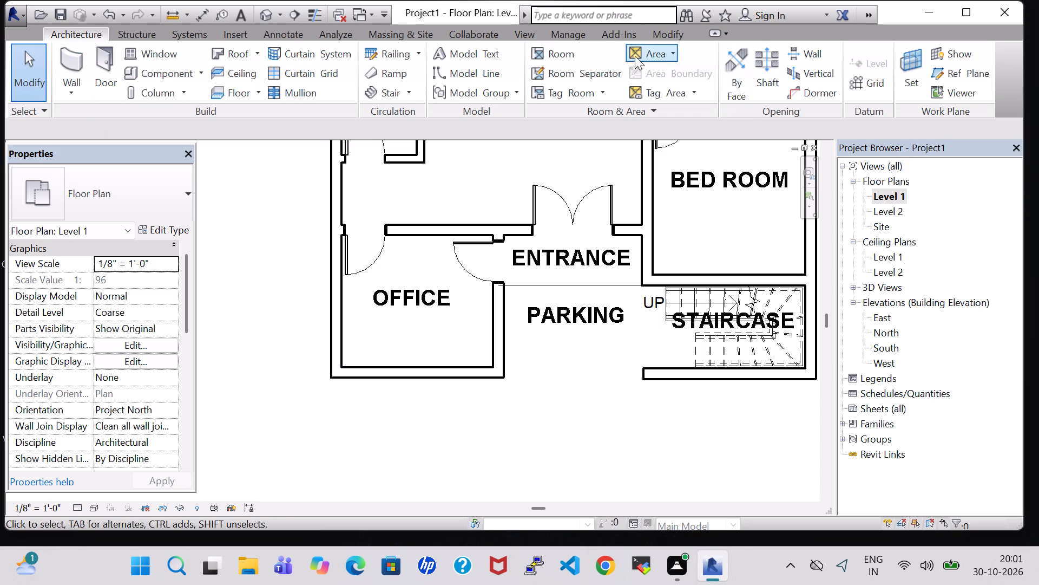
Draw a room separation line about 8' 11" long across the parking's front opening, from the staircase front wall to the office's corner.
left_click(576, 64)
scroll(561, 359, "up", 3)
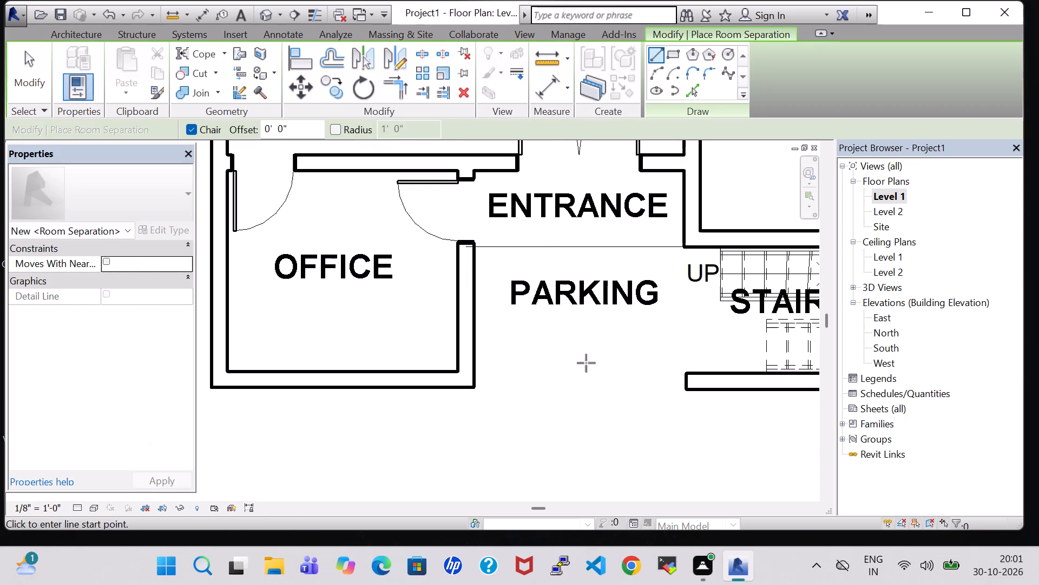
left_click(683, 389)
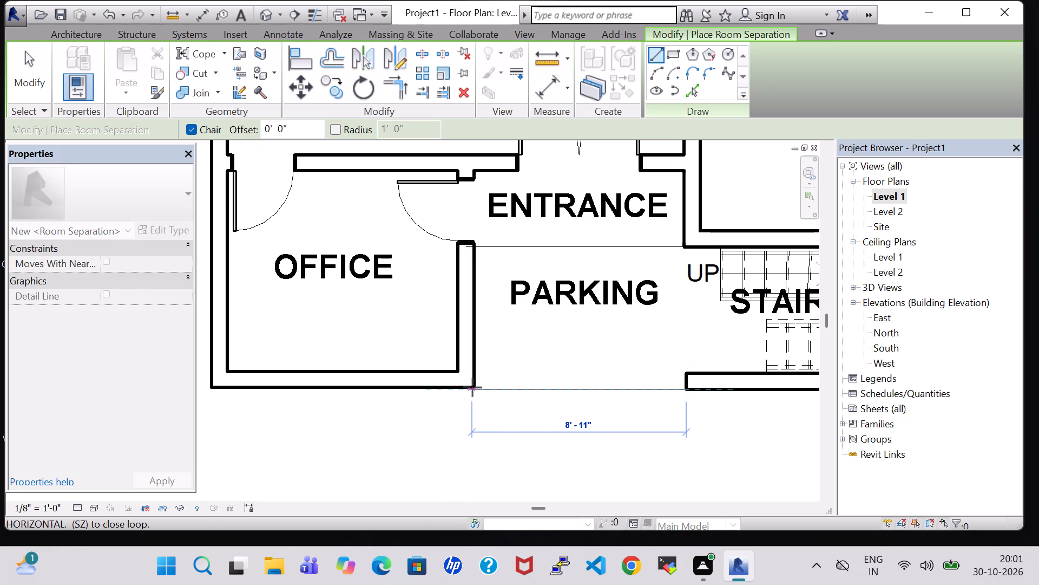
left_click(472, 387)
left_click(887, 512)
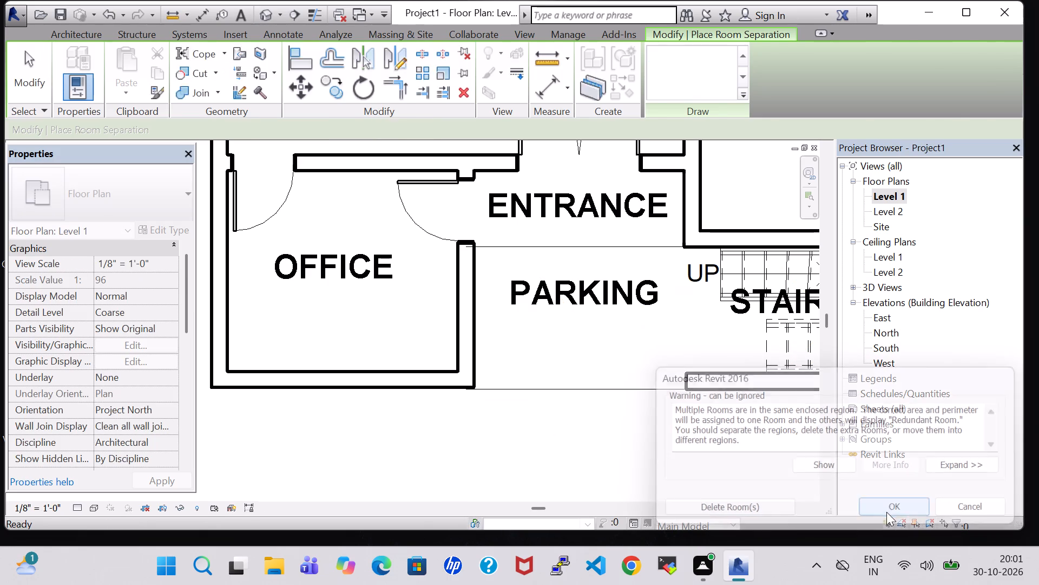
scroll(519, 415, "down", 2)
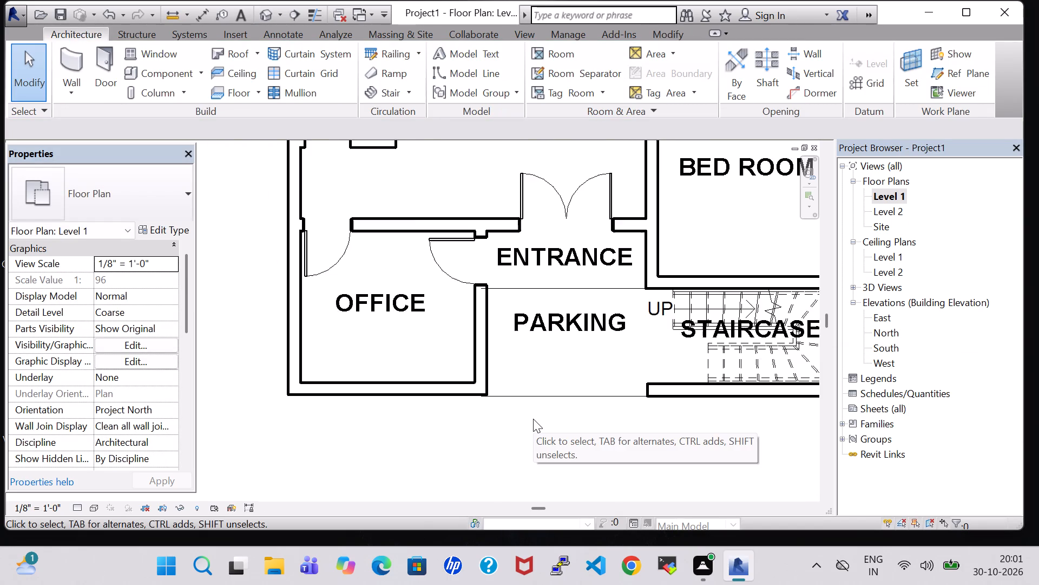
scroll(533, 419, "down", 1)
key("Escape")
key("Escape")
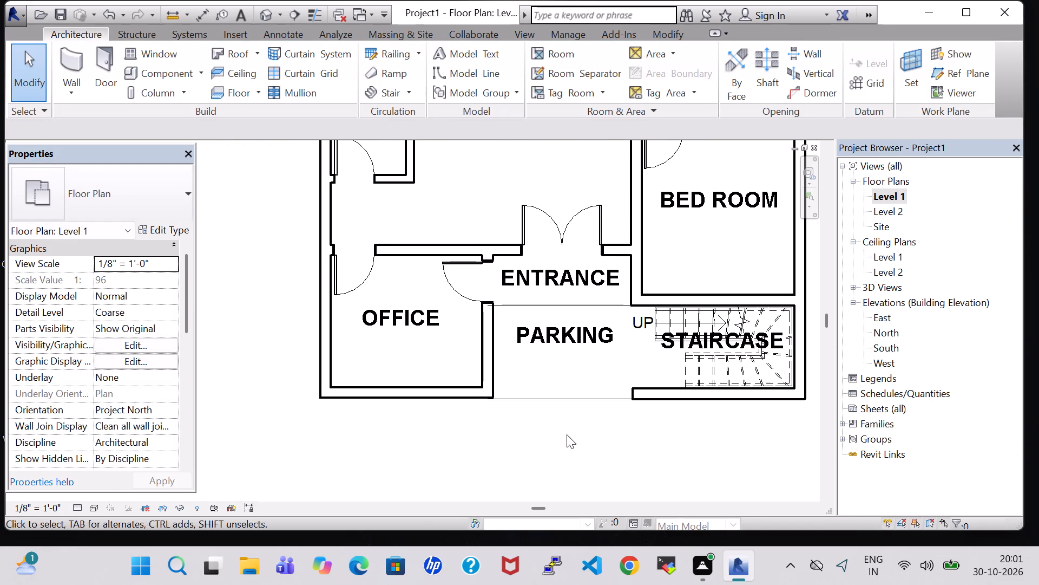
Flip the direction of the U-shaped winder stair so it starts from the front run, and finish the stair edit.
middle_click_drag(567, 434, 510, 418)
scroll(510, 418, "down", 2)
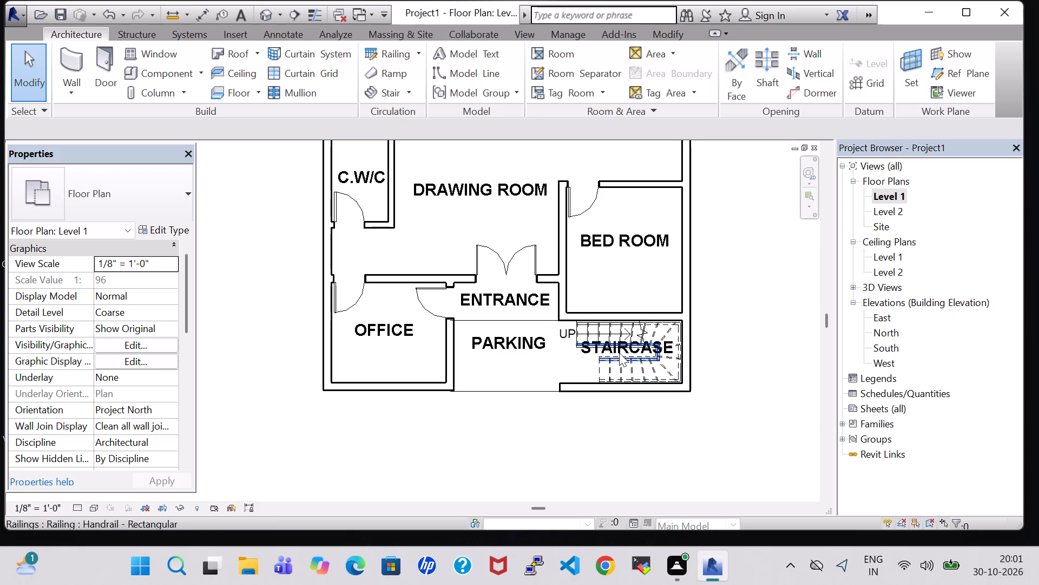
double_click(633, 330)
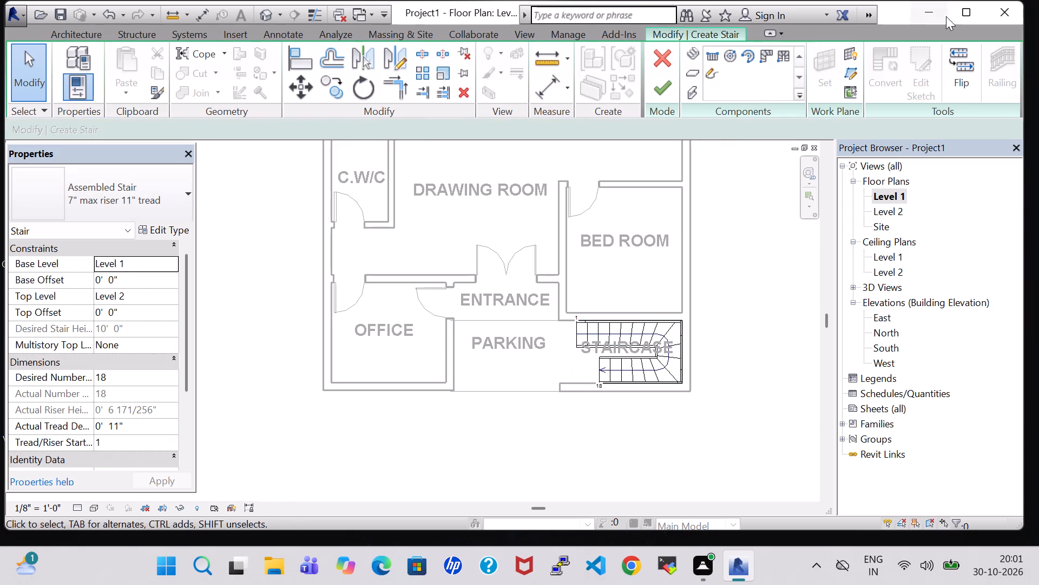
left_click(957, 54)
left_click(657, 89)
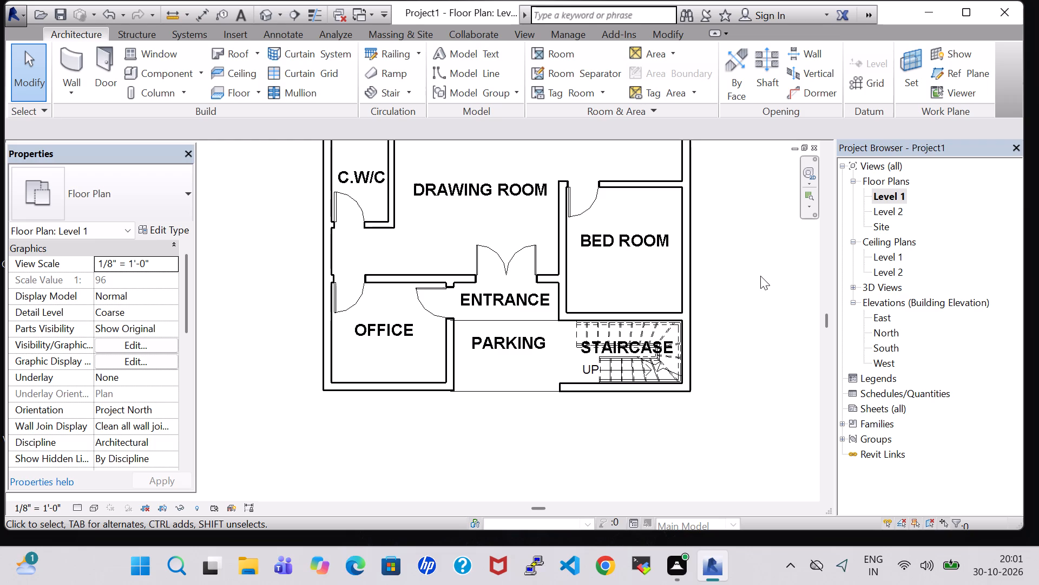
Examine the building in the default 3D view from the front and side, checking the front walls, parking opening and stair.
left_click(261, 16)
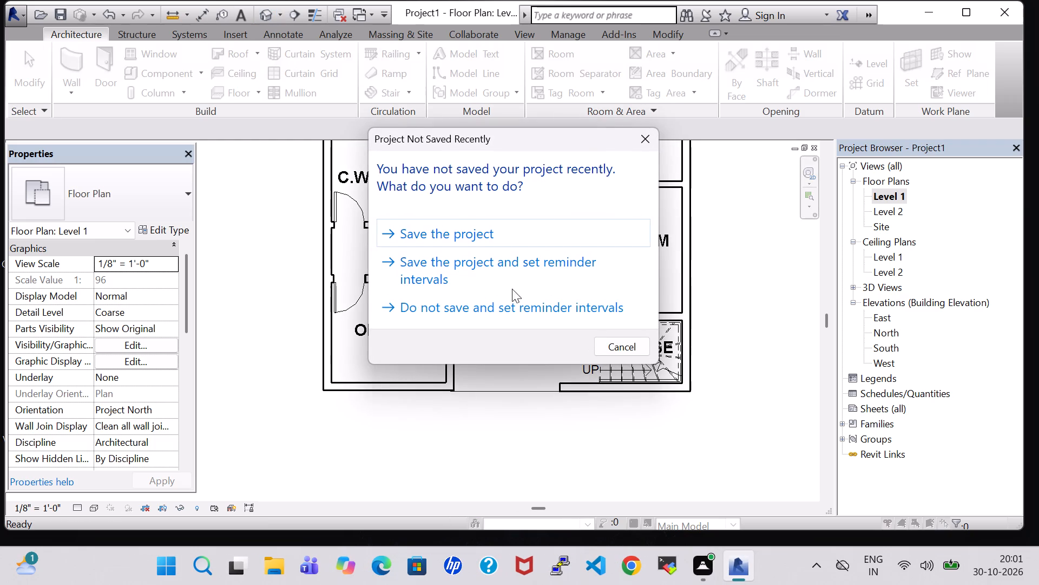
left_click(642, 133)
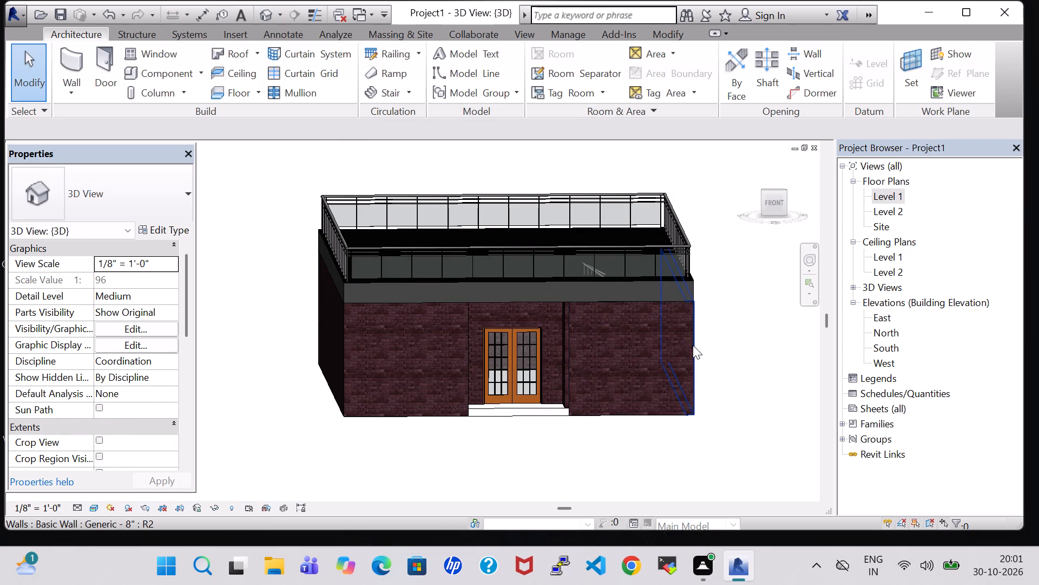
middle_click_drag(310, 427, 443, 429)
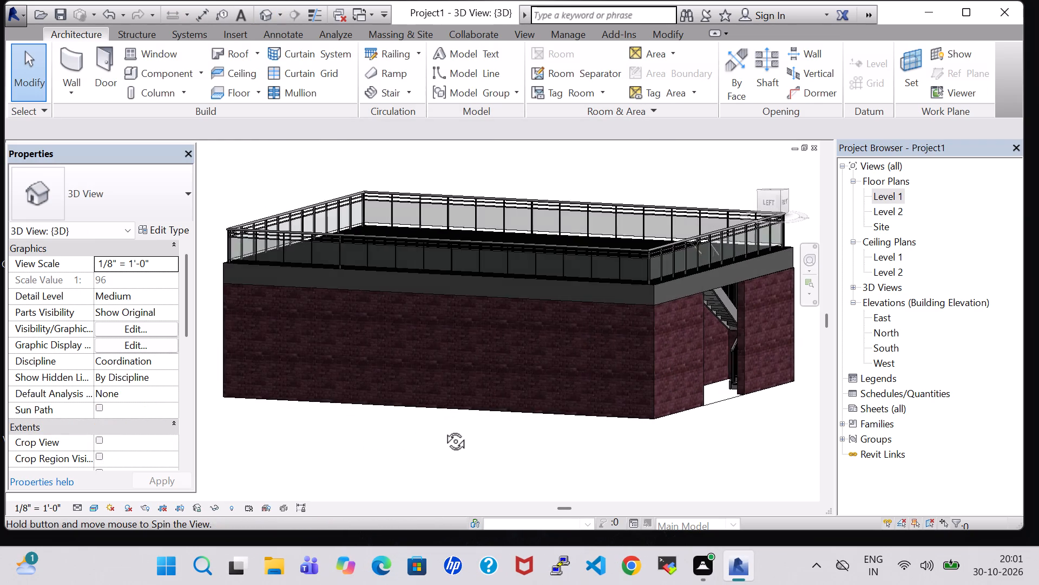
middle_click_drag(443, 429, 499, 437)
middle_click_drag(778, 355, 761, 358)
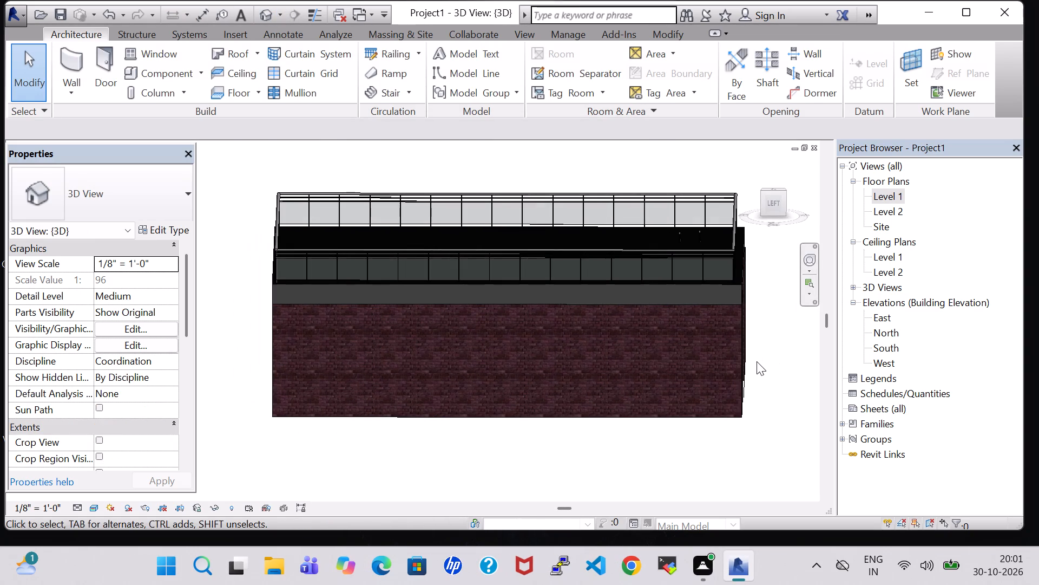
scroll(757, 361, "up", 5)
middle_click(757, 361, "shift")
middle_click_drag(734, 373, 727, 373, "shift")
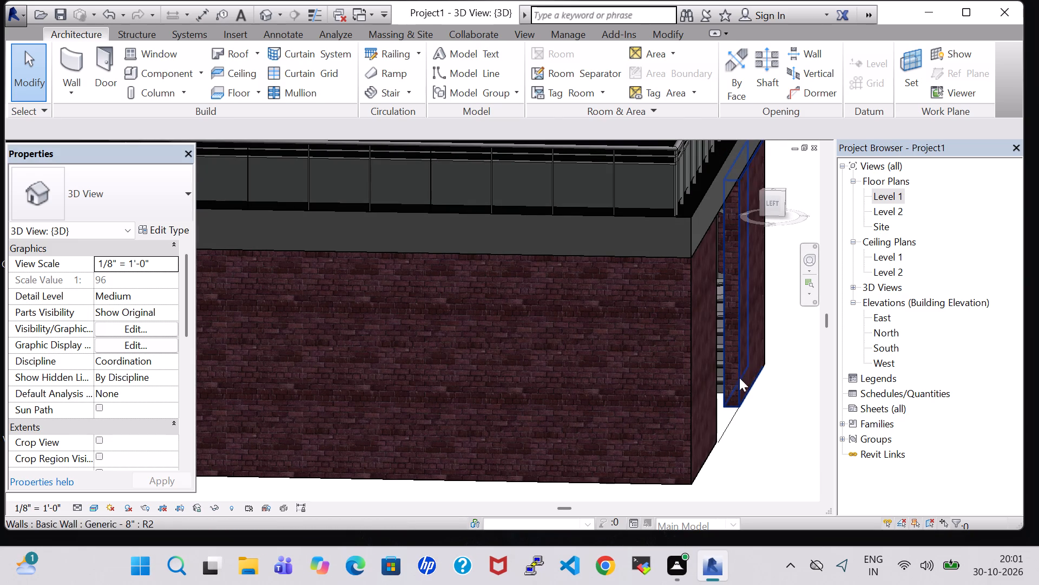
middle_click_drag(770, 406, 604, 405)
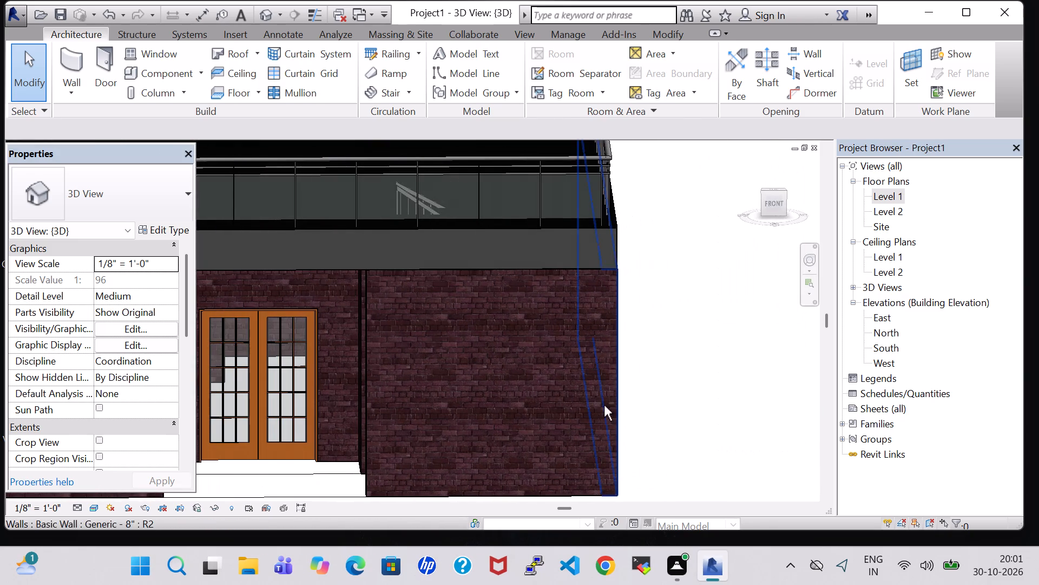
double_click(901, 201)
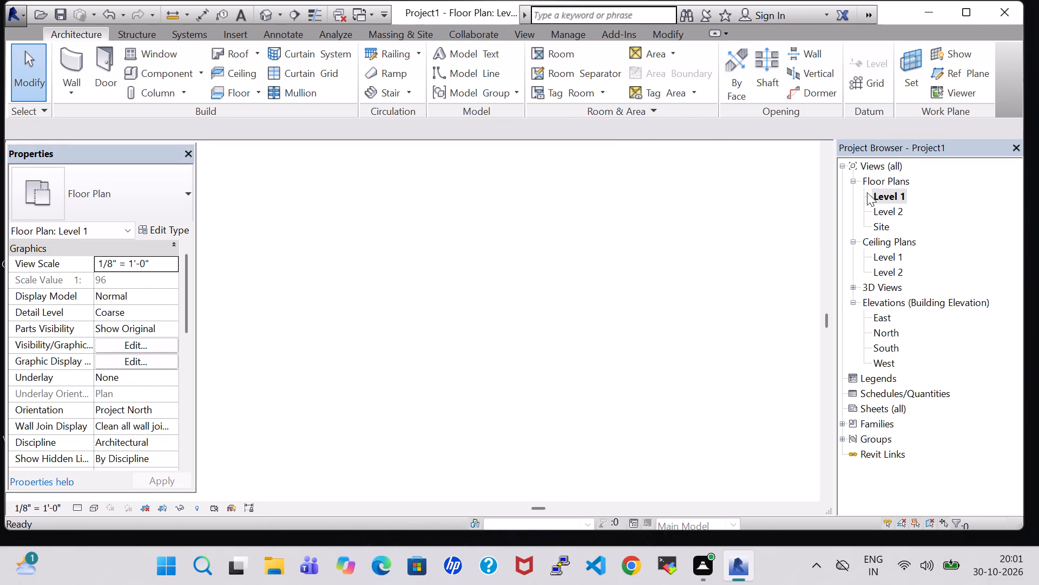
double_click(266, 17)
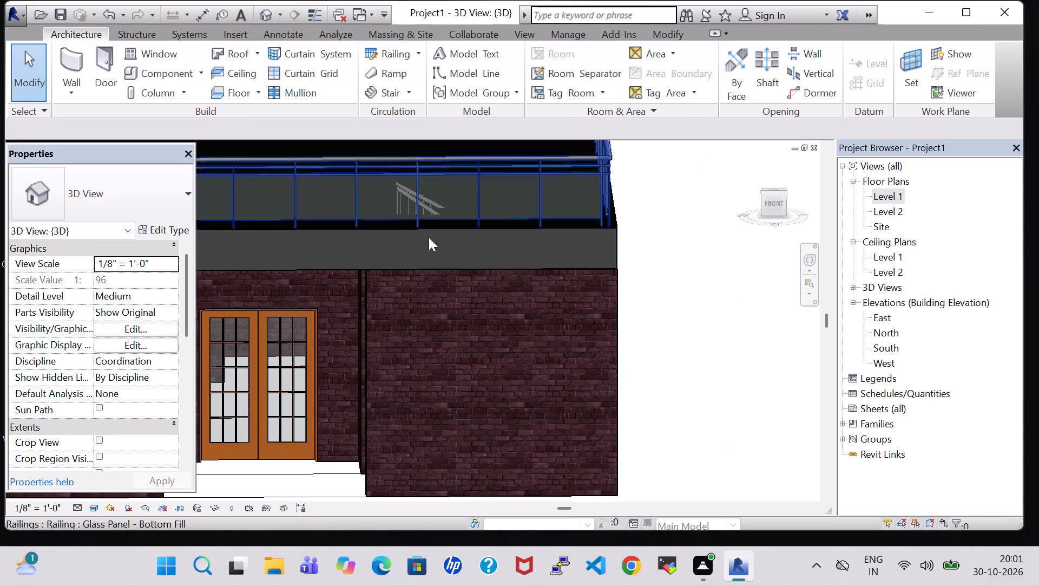
Open the roof's footprint sketch for editing and display it in the Level 1 floor plan.
scroll(455, 289, "down", 2)
scroll(525, 263, "down", 3)
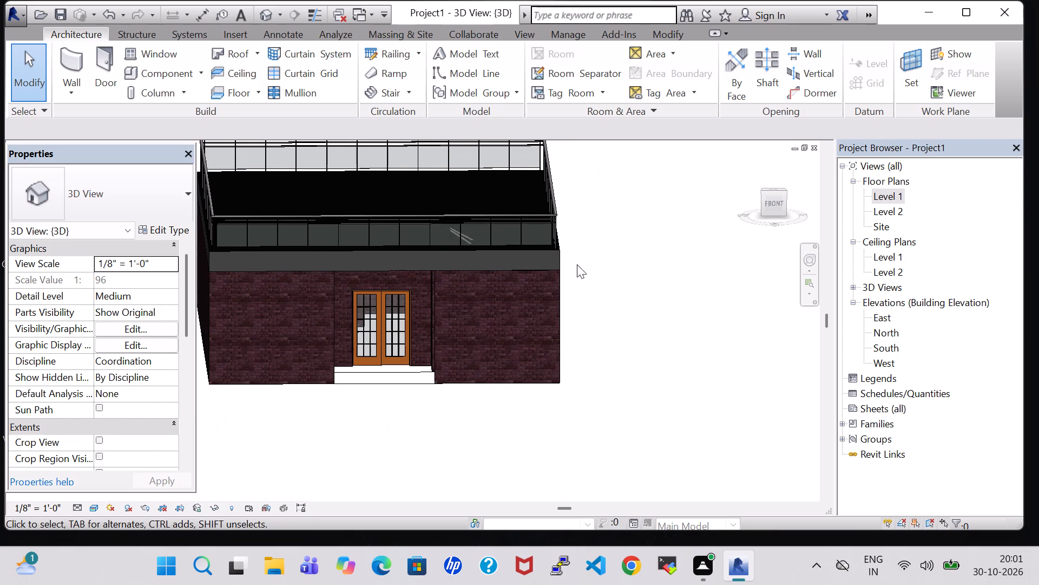
middle_click_drag(596, 261, 652, 279)
double_click(436, 276)
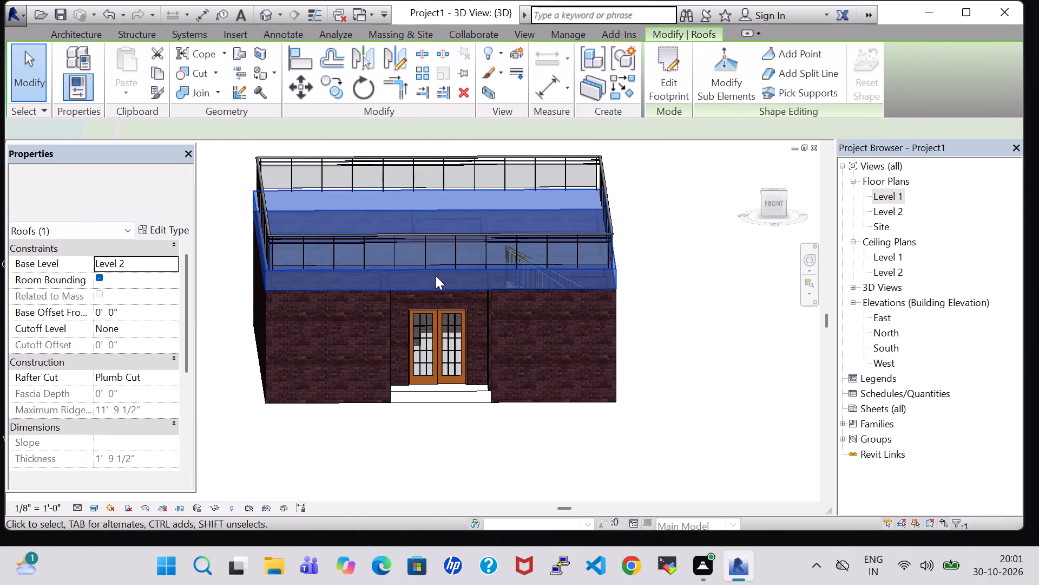
double_click(885, 197)
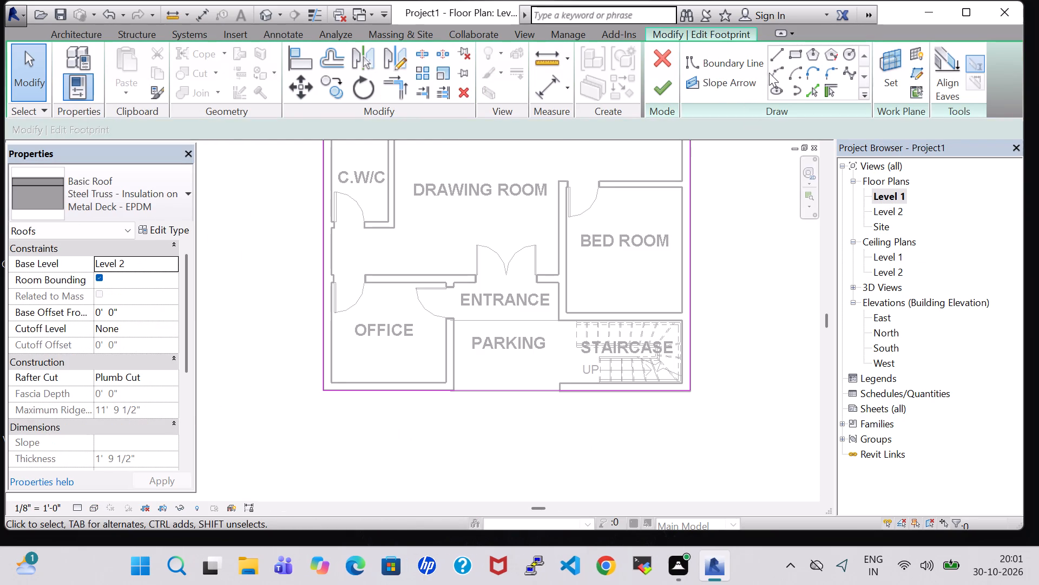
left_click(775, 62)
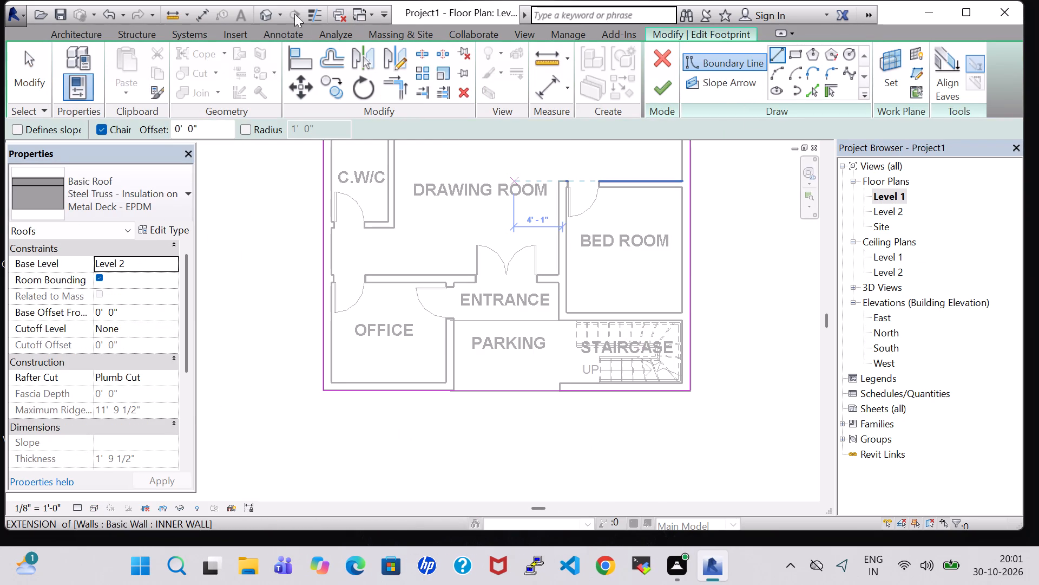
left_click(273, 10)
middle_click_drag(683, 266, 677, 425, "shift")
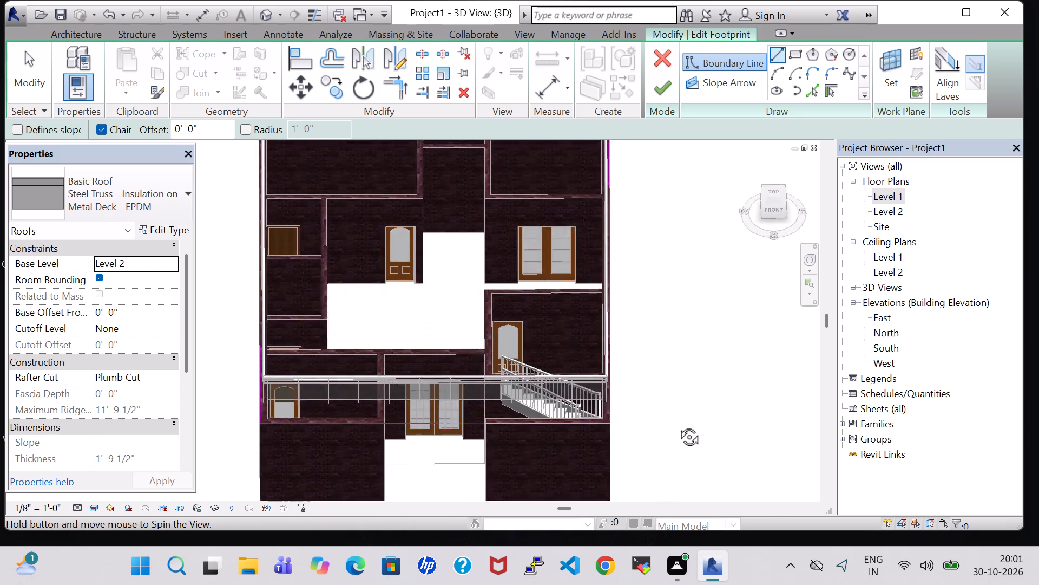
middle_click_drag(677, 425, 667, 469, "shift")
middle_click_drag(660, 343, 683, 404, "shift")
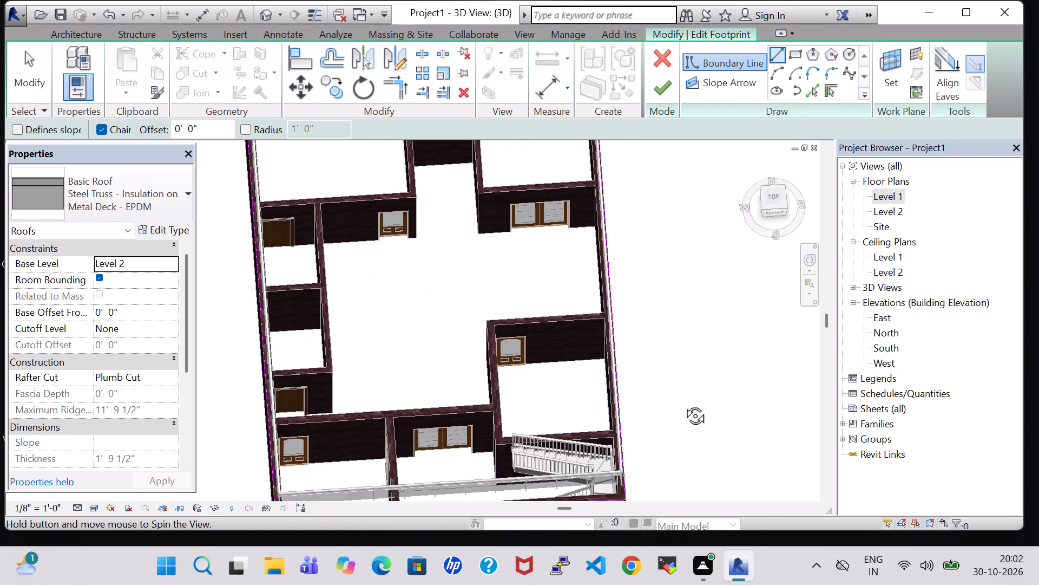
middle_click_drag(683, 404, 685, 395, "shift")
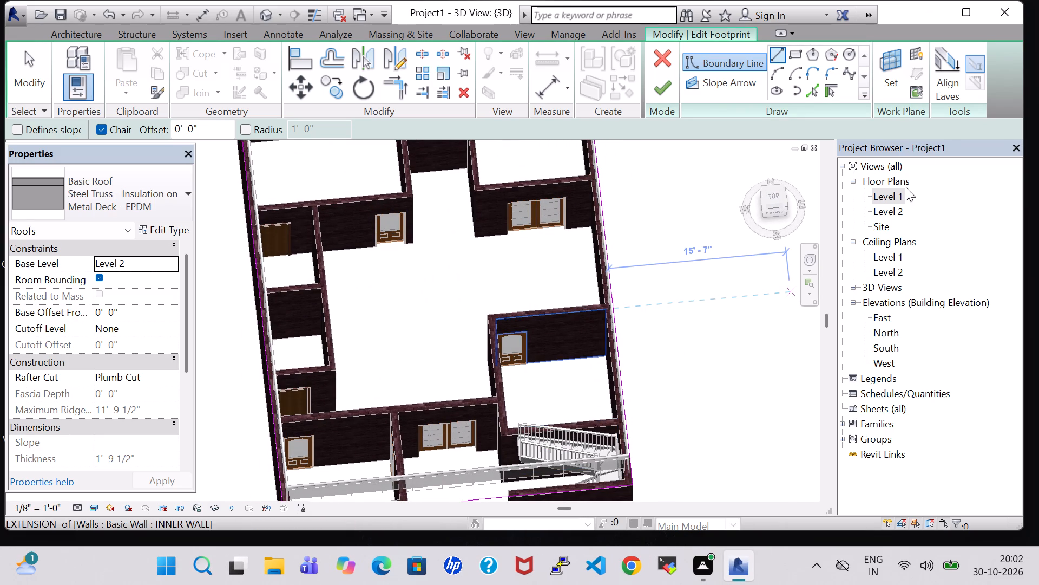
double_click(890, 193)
Sketch a rectangular opening about 8' 10" by 5' 1" over the staircase in the roof boundary, and try to finish the edit.
scroll(646, 183, "down", 2)
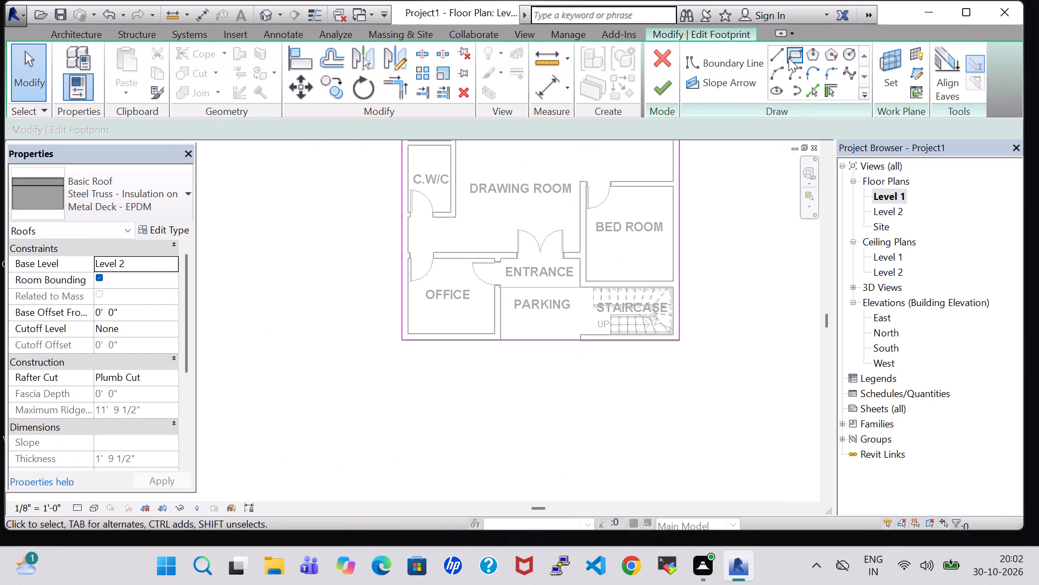
left_click(775, 50)
scroll(600, 307, "up", 11)
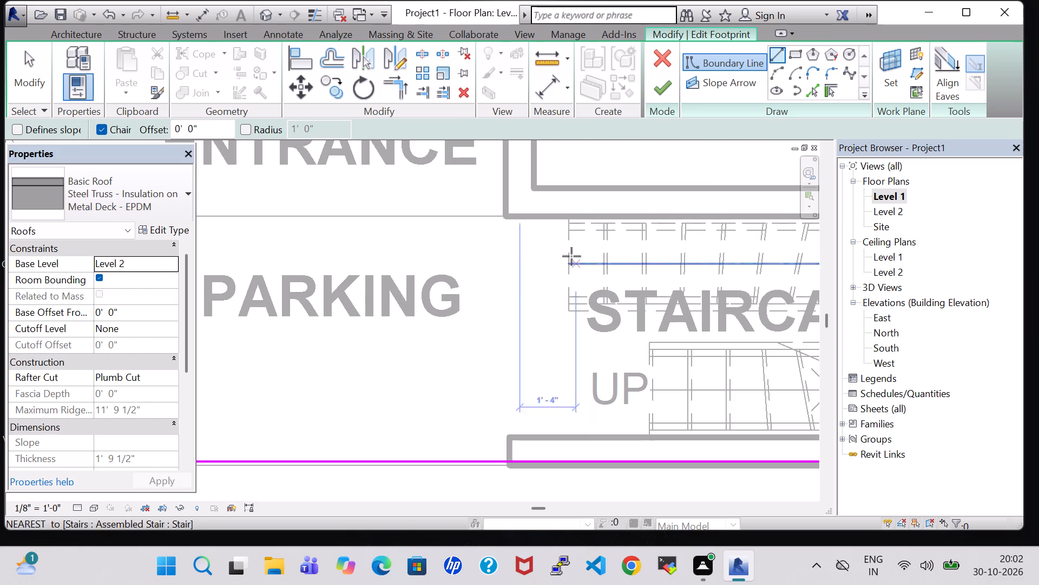
left_click(569, 219)
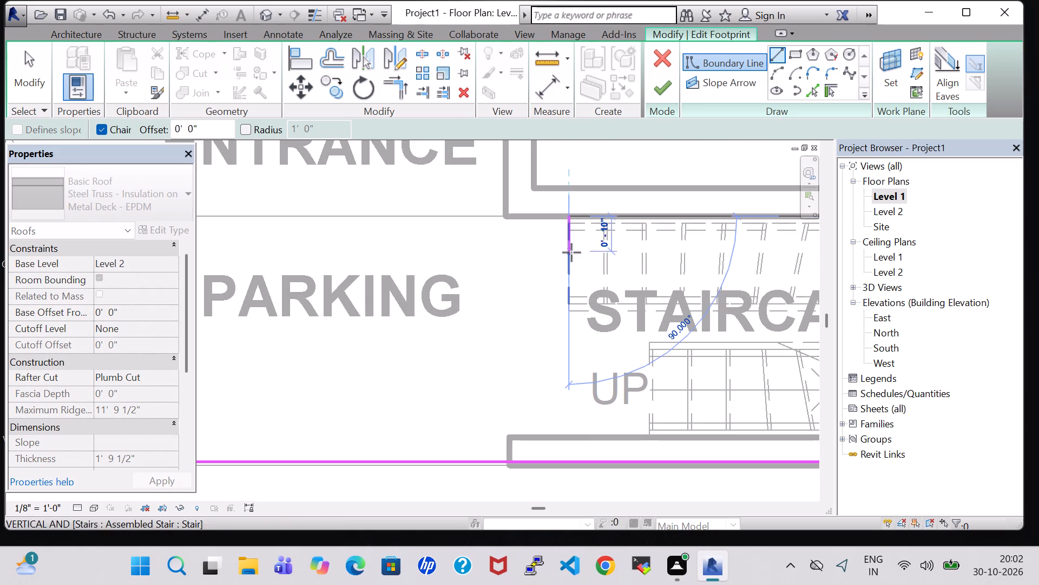
left_click(569, 430)
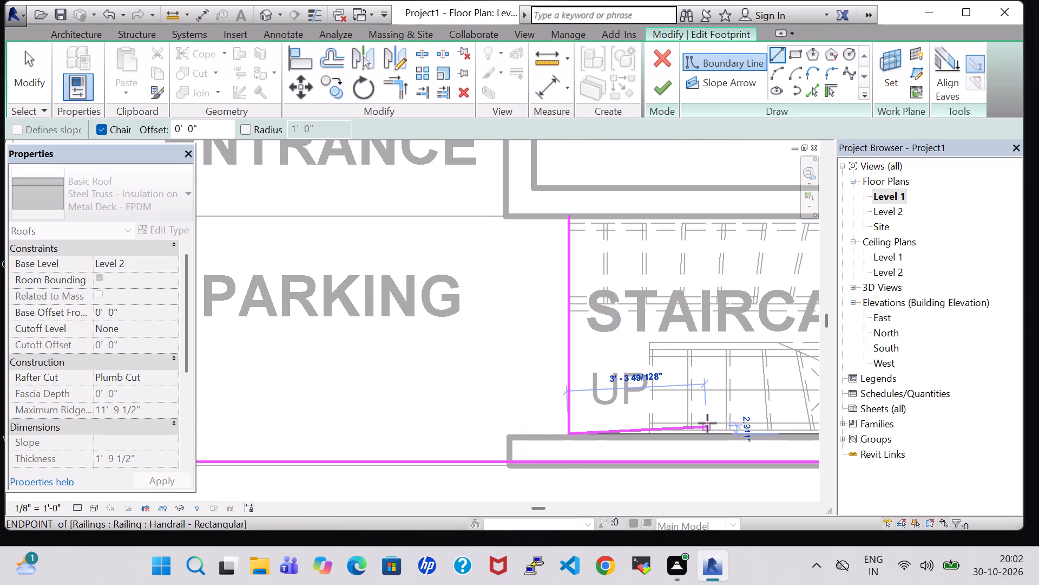
middle_click_drag(707, 423, 537, 418)
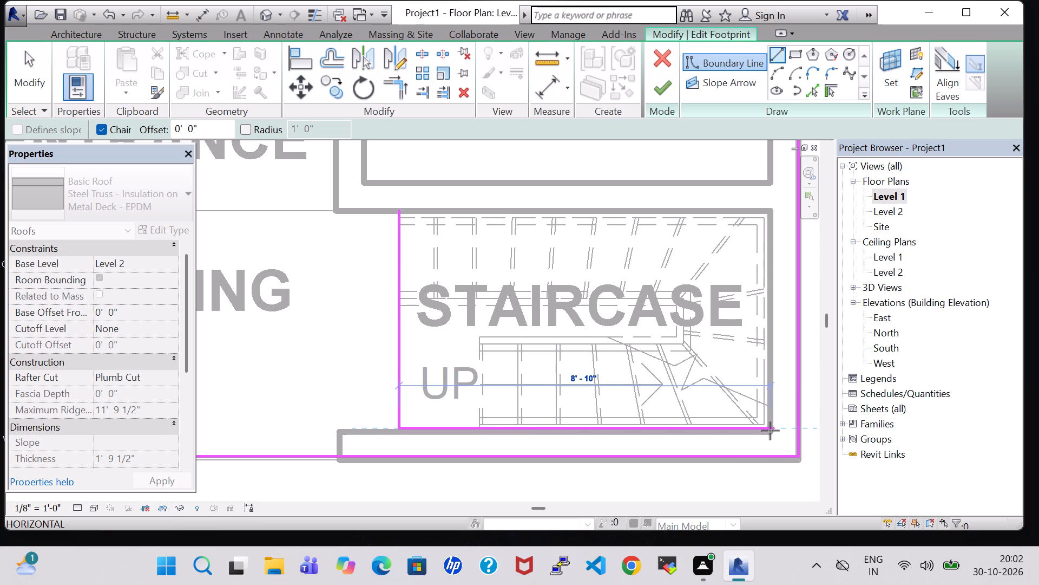
left_click(769, 431)
left_click(766, 215)
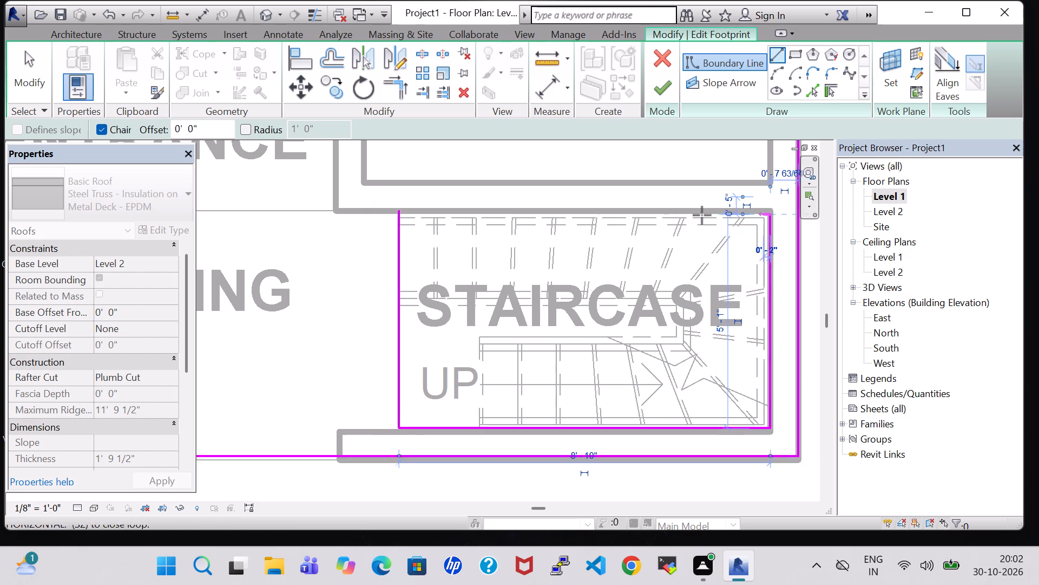
left_click(394, 207)
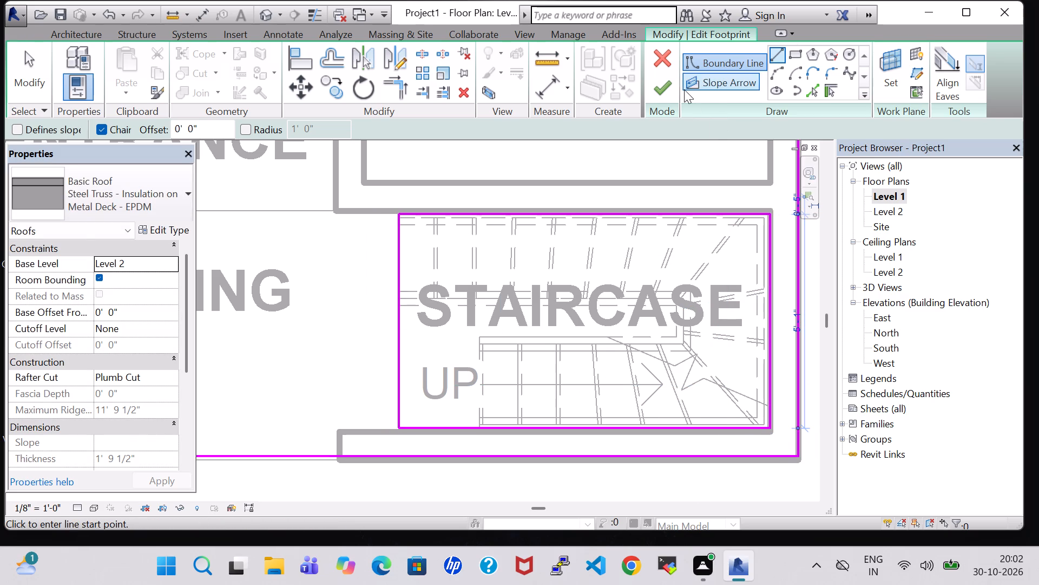
left_click(677, 88)
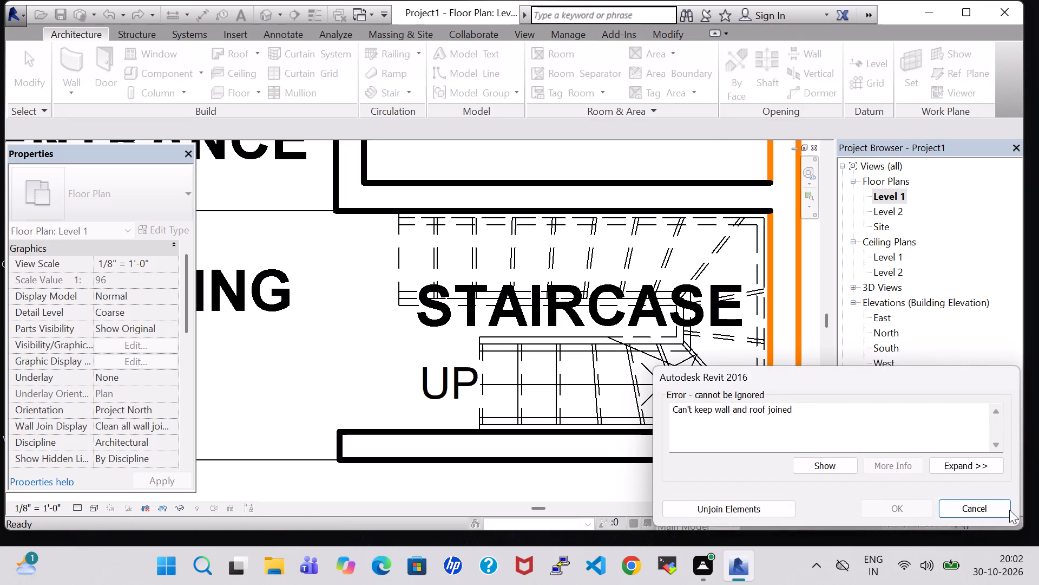
left_click(1009, 510)
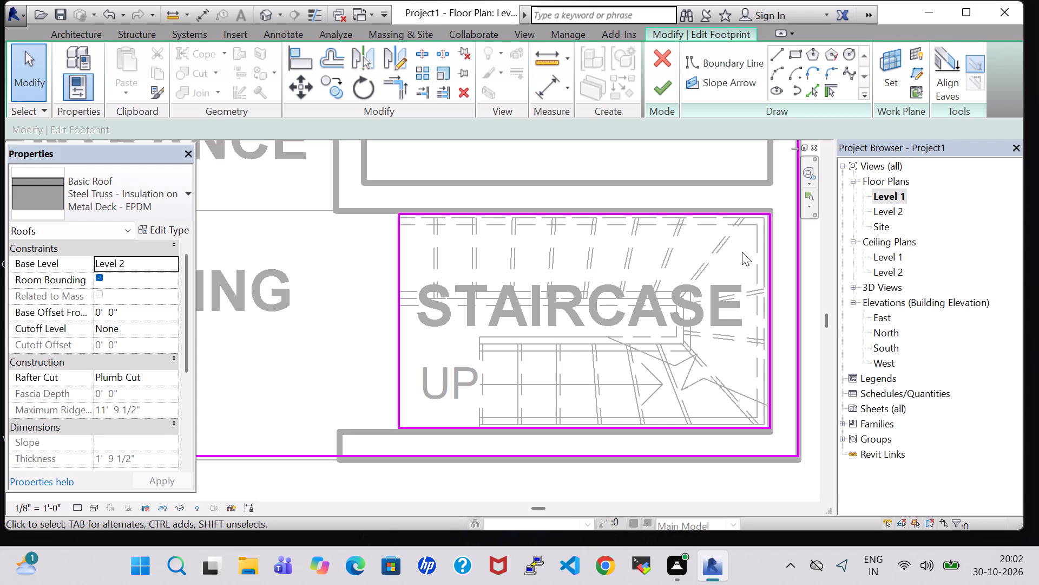
Nudge the roof opening's edge inward from the building's side wall, making the opening 8' 9" by 5' 1", and finish the footprint edit.
key("Left")
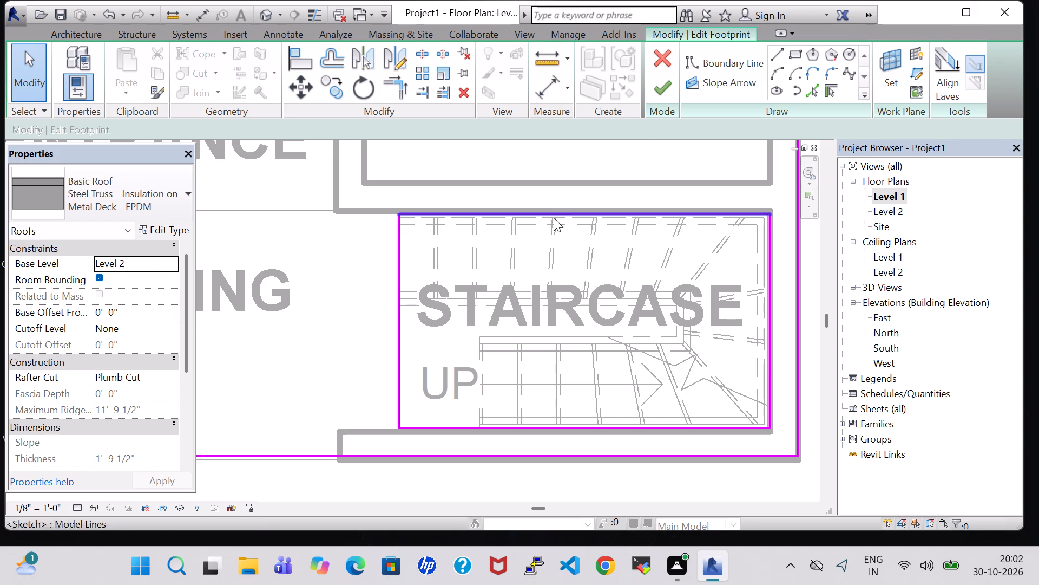
left_click(532, 218)
key("Down")
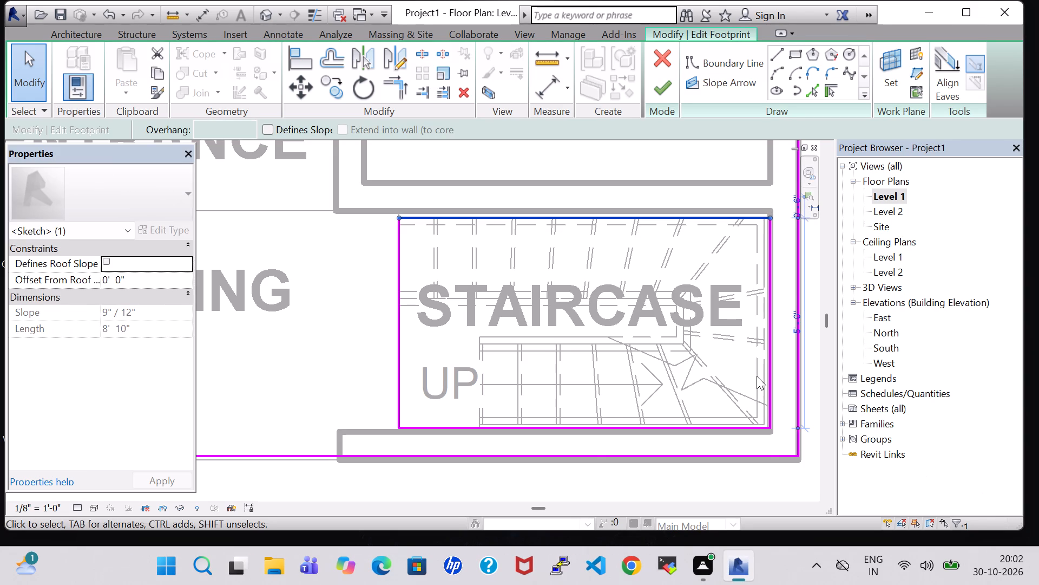
left_click(775, 384)
key("Left")
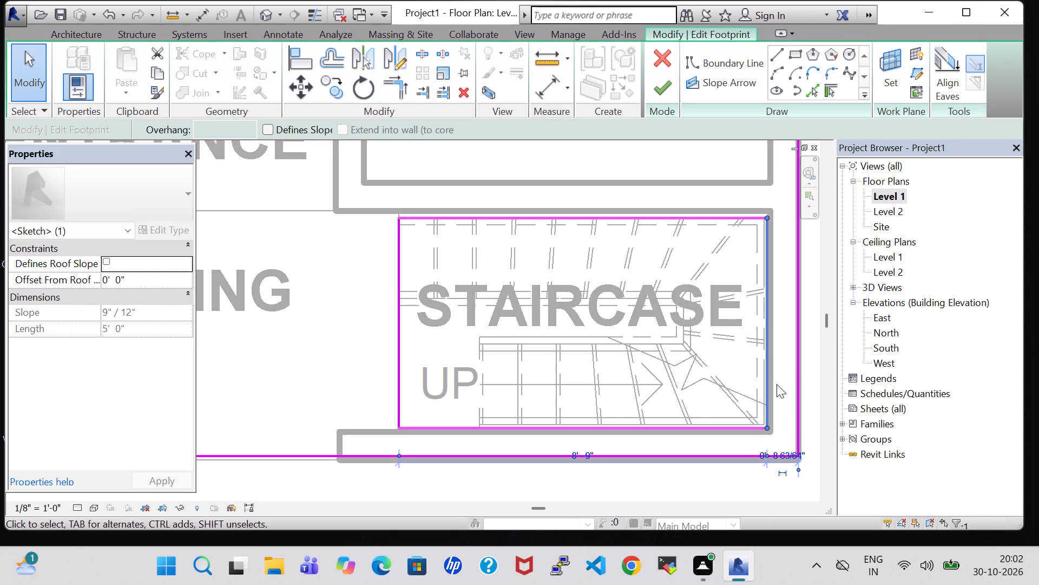
left_click(718, 425)
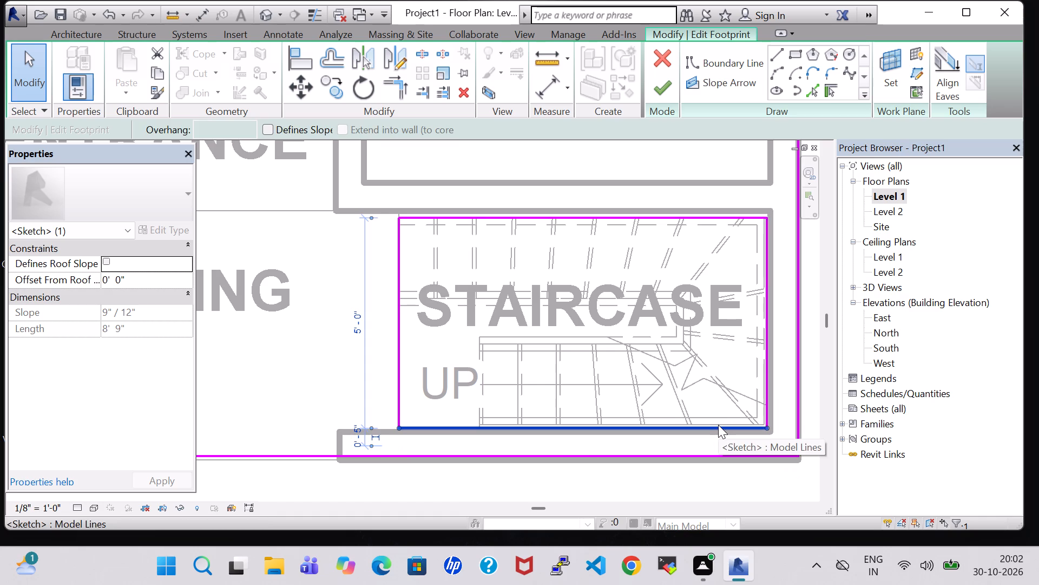
key("Up")
key("Down")
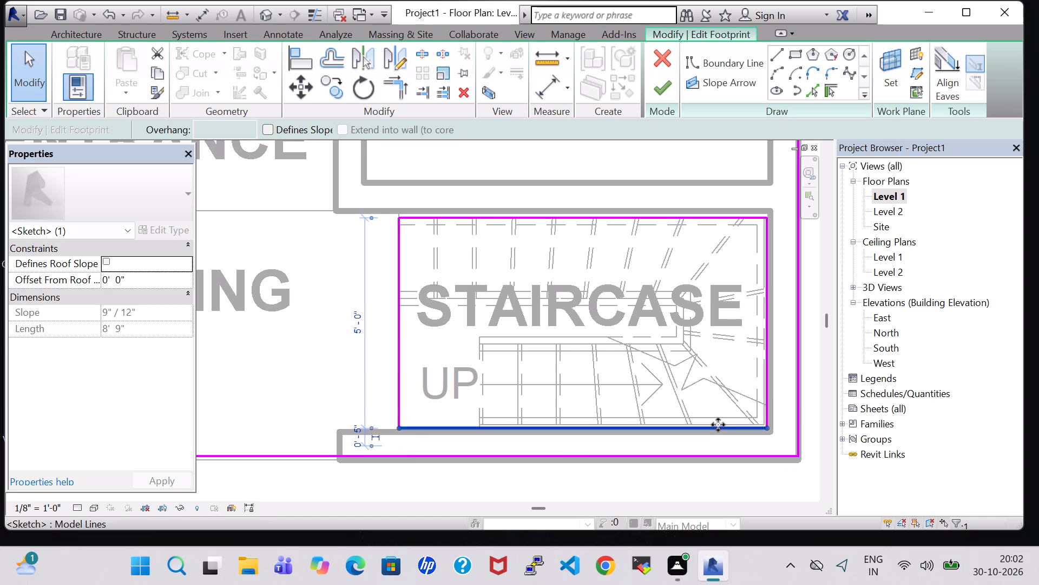
left_click(645, 216)
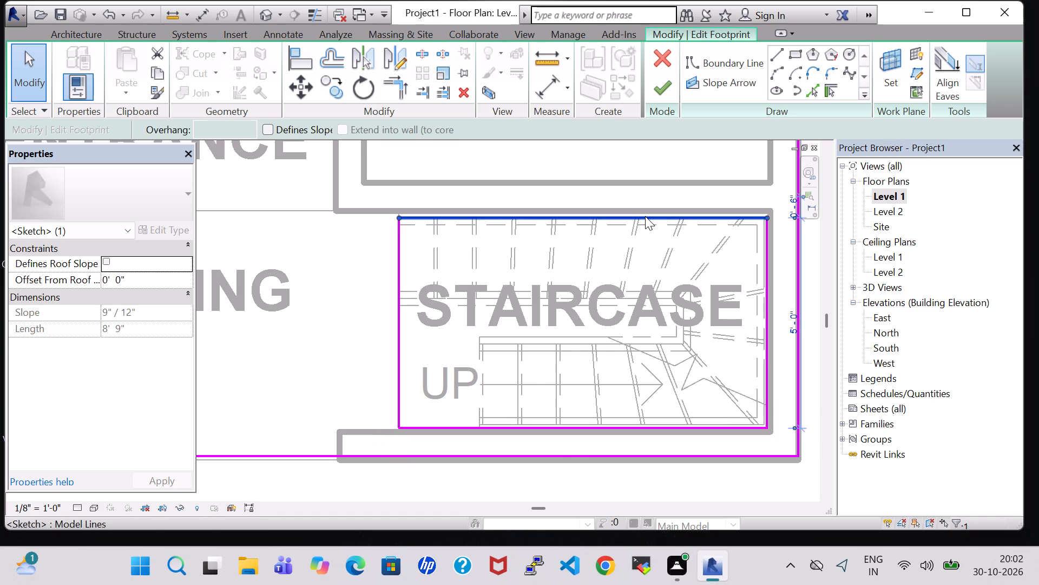
key("Up")
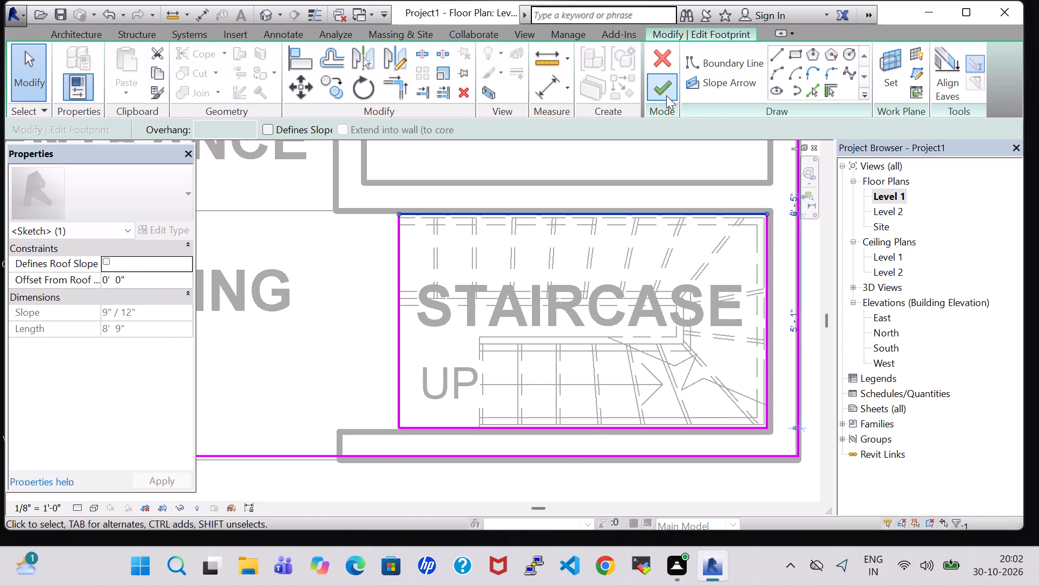
left_click(661, 92)
left_click(556, 289)
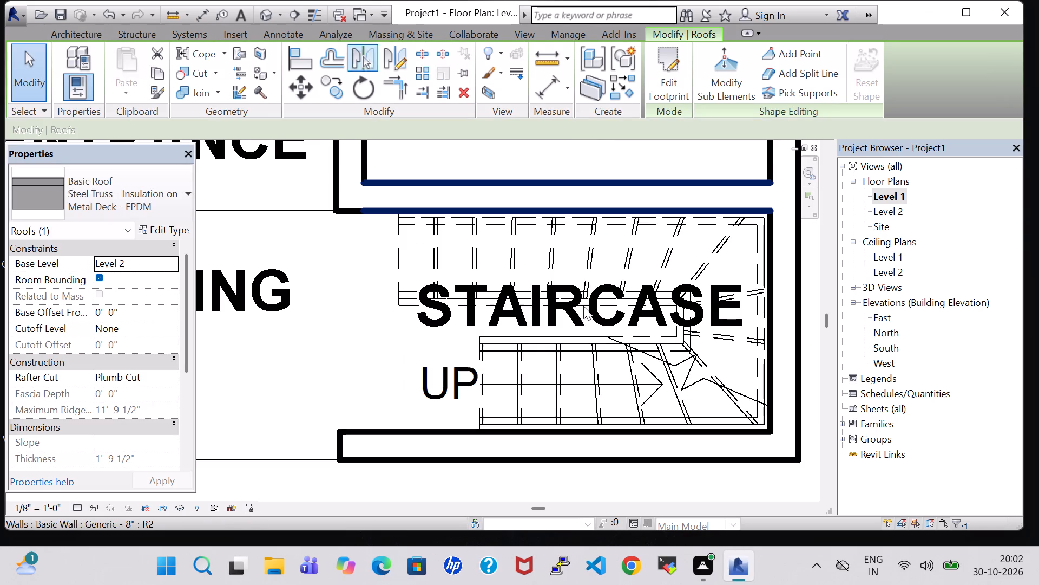
Examine the roof opening above the stair in the default 3D view from the front, from above and from the side.
left_click(265, 16)
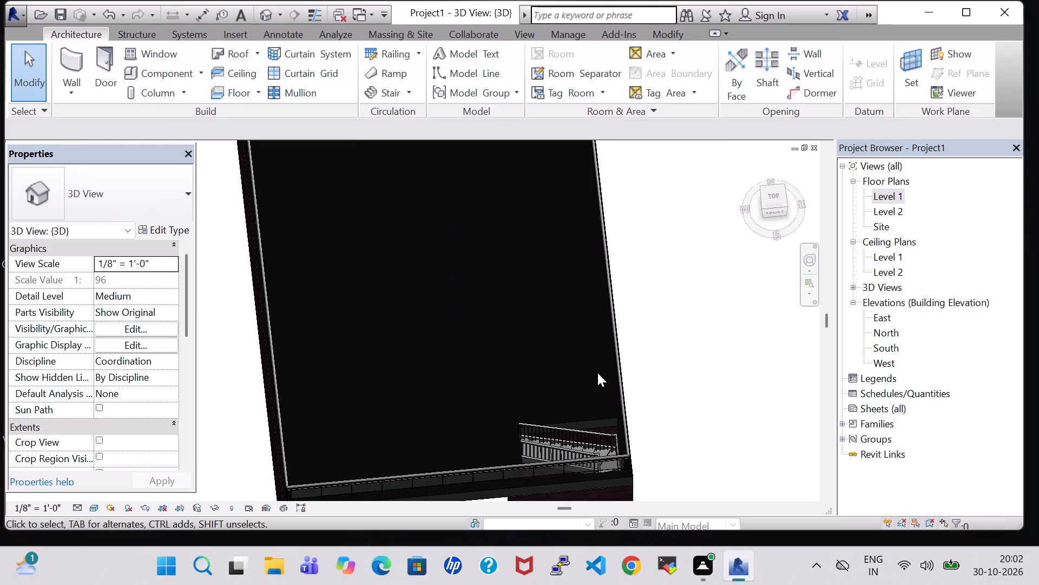
middle_click_drag(685, 408, 659, 276, "shift")
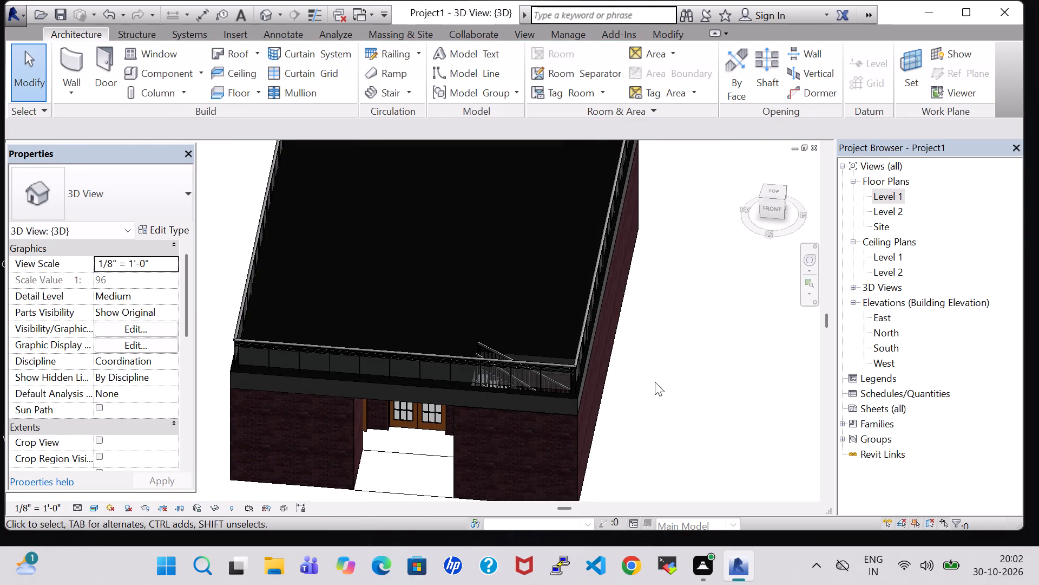
middle_click_drag(654, 413, 683, 268)
middle_click_drag(520, 443, 562, 452, "shift")
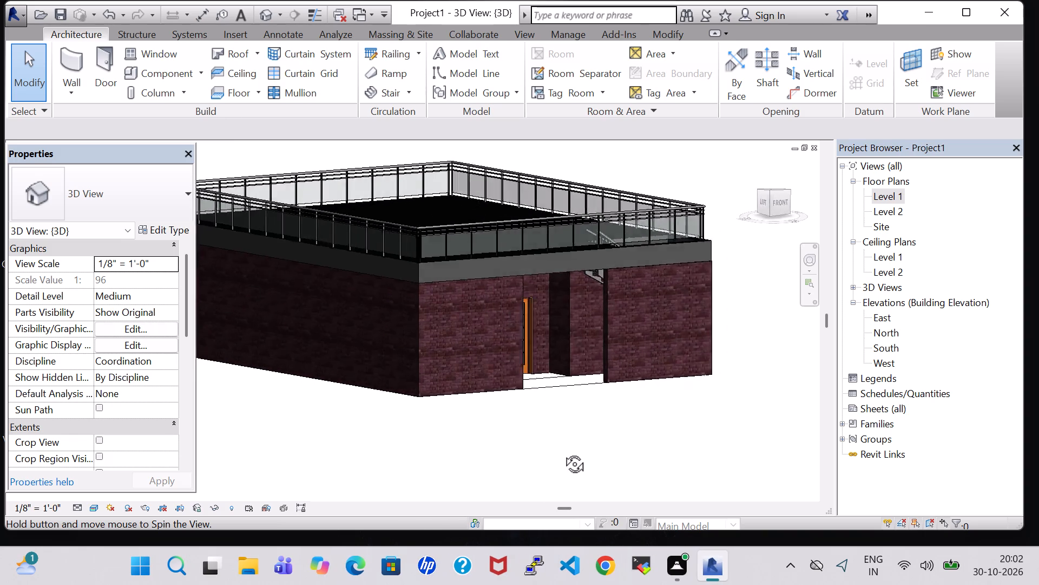
middle_click_drag(562, 452, 516, 454, "shift")
left_click(895, 196)
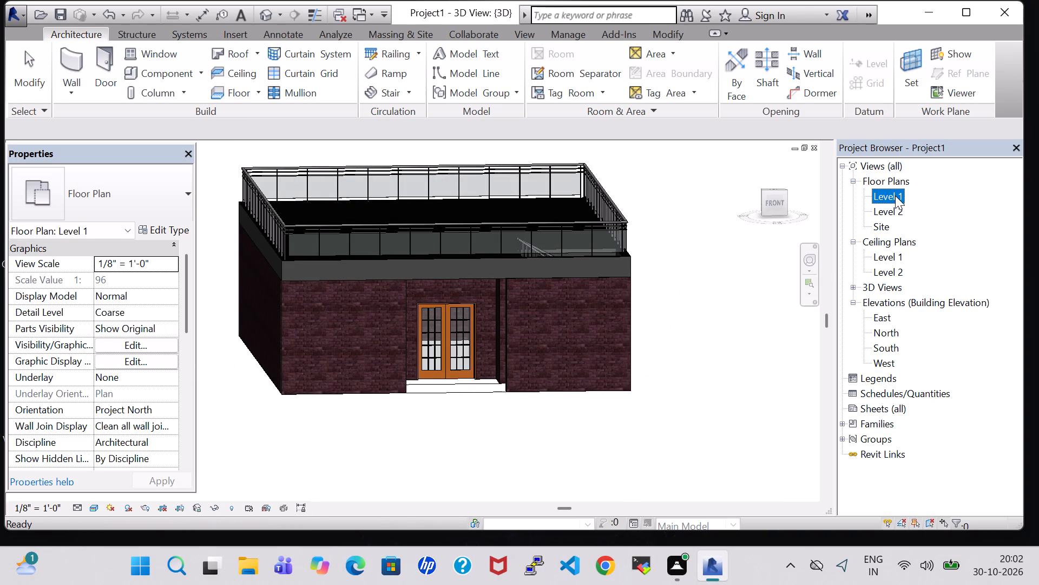
double_click(895, 196)
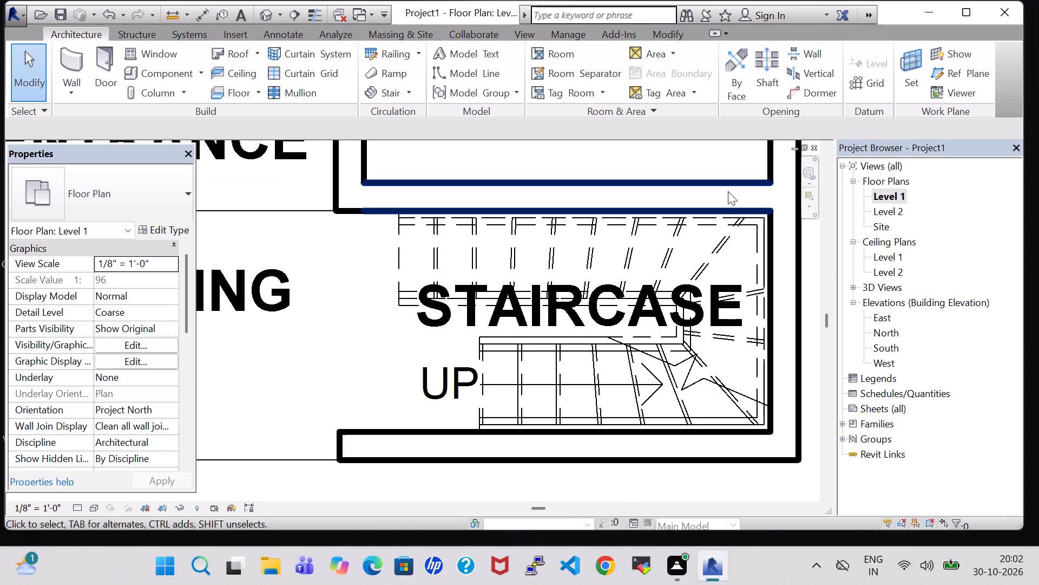
double_click(884, 203)
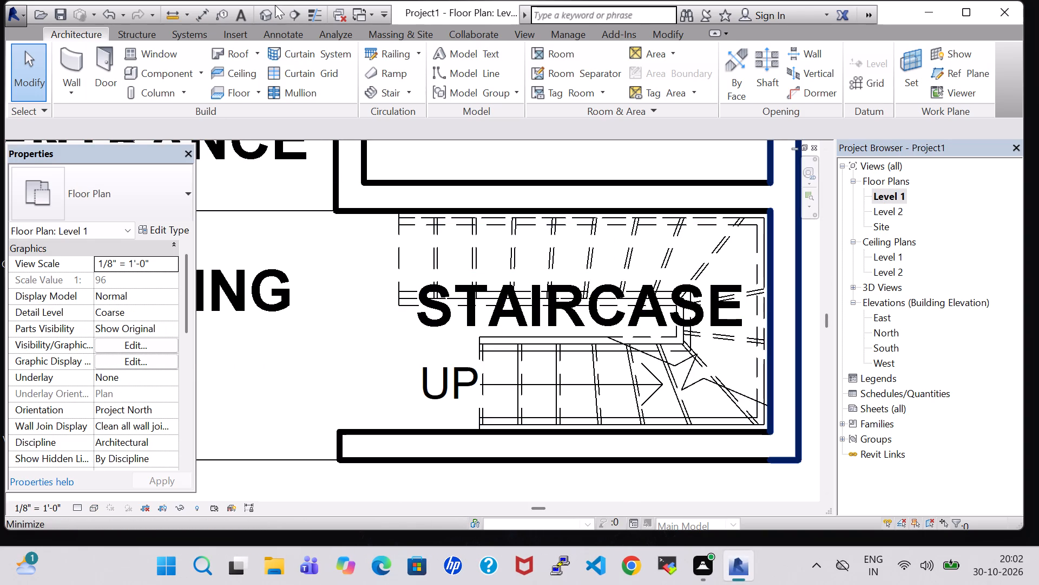
left_click(268, 10)
middle_click_drag(543, 440, 545, 378, "shift")
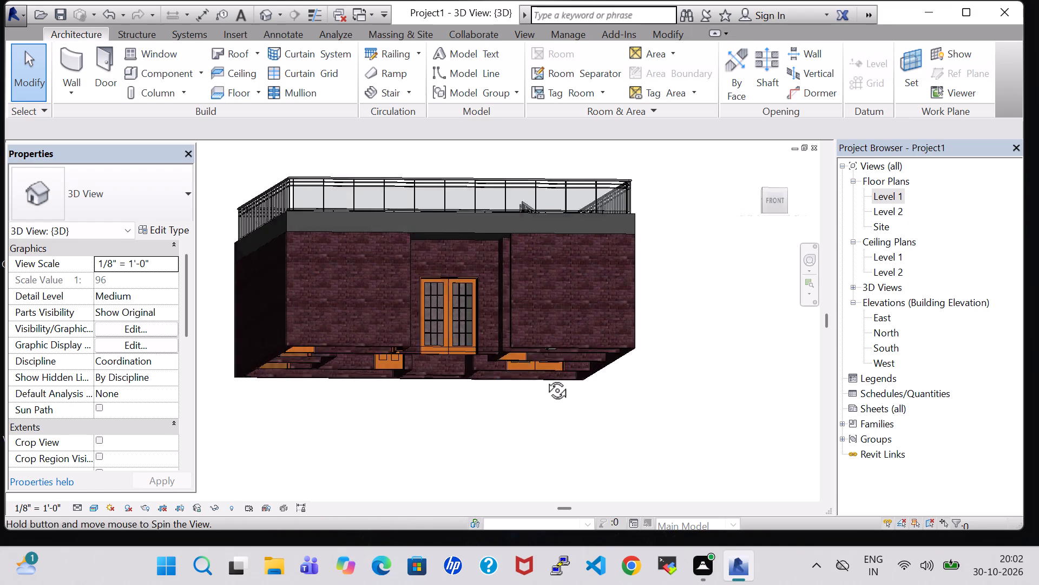
middle_click_drag(545, 378, 538, 519, "shift")
middle_click_drag(649, 375, 655, 375, "shift")
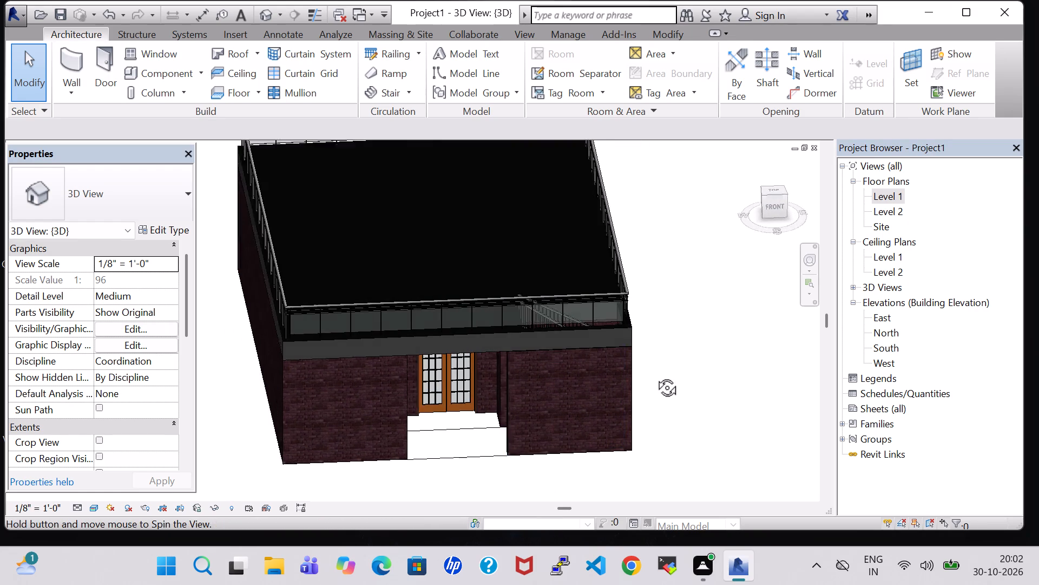
middle_click_drag(655, 375, 659, 508, "shift")
middle_click_drag(681, 286, 674, 323, "shift")
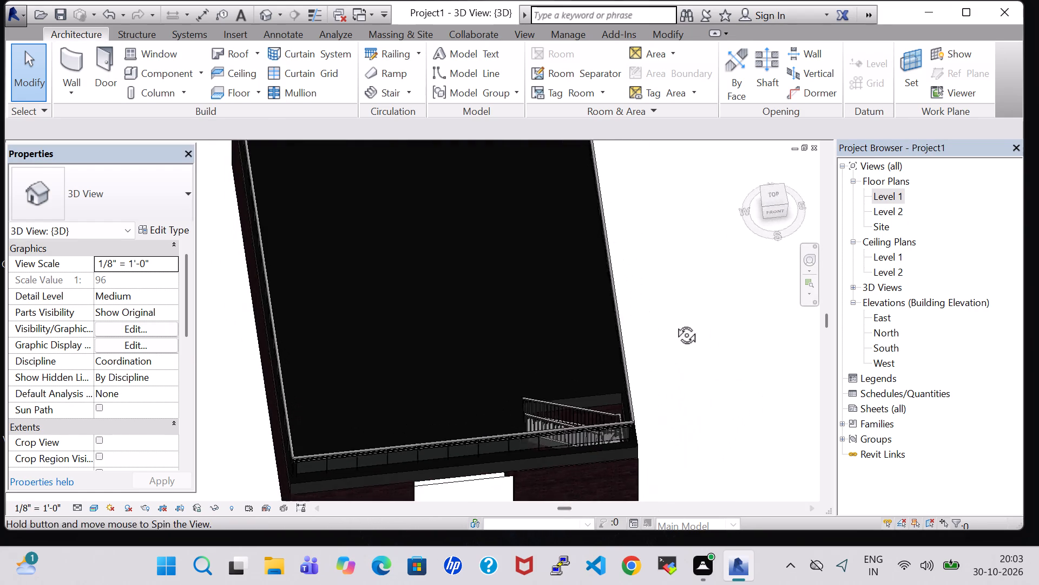
middle_click_drag(674, 323, 666, 379, "shift")
scroll(666, 379, "down", 1, "shift")
middle_click_drag(659, 403, 591, 294)
middle_click_drag(615, 375, 462, 388, "shift")
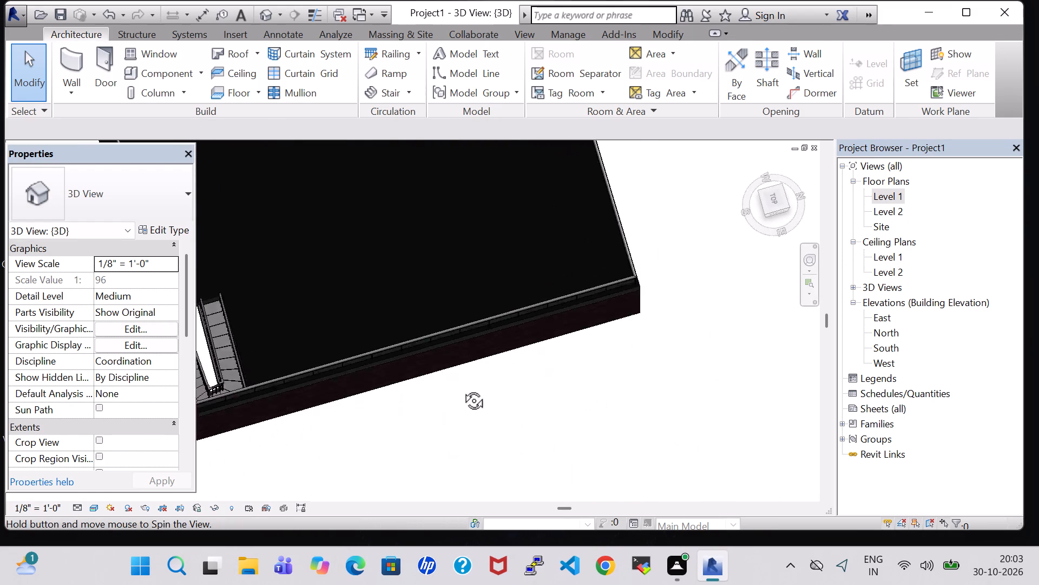
middle_click_drag(462, 388, 451, 369, "shift")
middle_click_drag(307, 443, 341, 359)
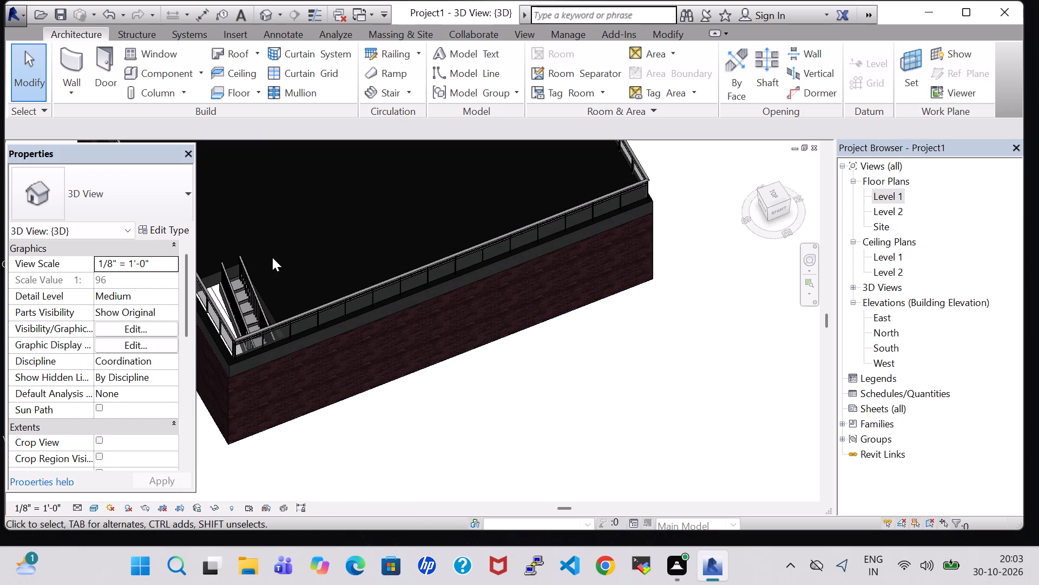
Examine the building in the 3D view, checking the roof stair opening, the front entrance and the base of the walls.
scroll(250, 280, "up", 5)
middle_click_drag(661, 479, 648, 471, "shift")
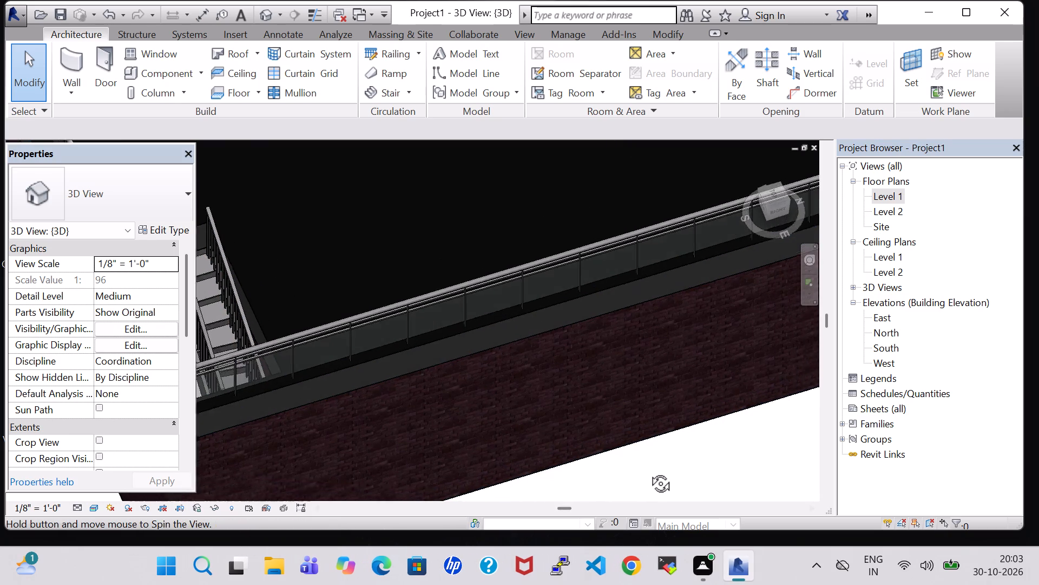
middle_click_drag(648, 471, 632, 466, "shift")
middle_click_drag(606, 458, 805, 448)
middle_click_drag(228, 438, 440, 441, "shift")
scroll(440, 441, "down", 3, "shift")
middle_click_drag(413, 418, 354, 292, "shift")
scroll(354, 291, "down", 1, "shift")
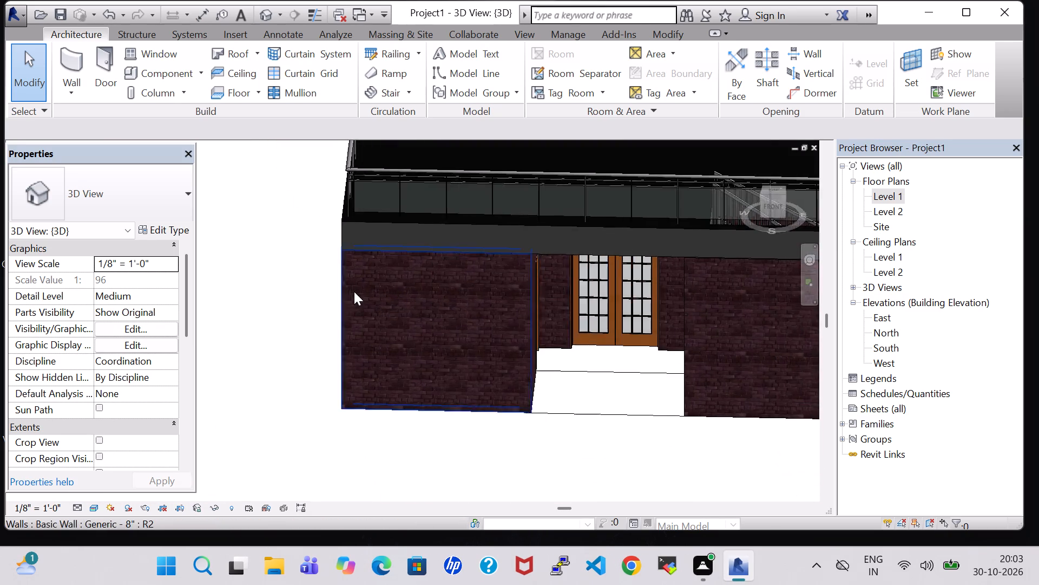
scroll(354, 291, "down", 2, "shift")
middle_click_drag(610, 437, 640, 438, "shift")
middle_click_drag(647, 433, 565, 463)
scroll(609, 430, "down", 3)
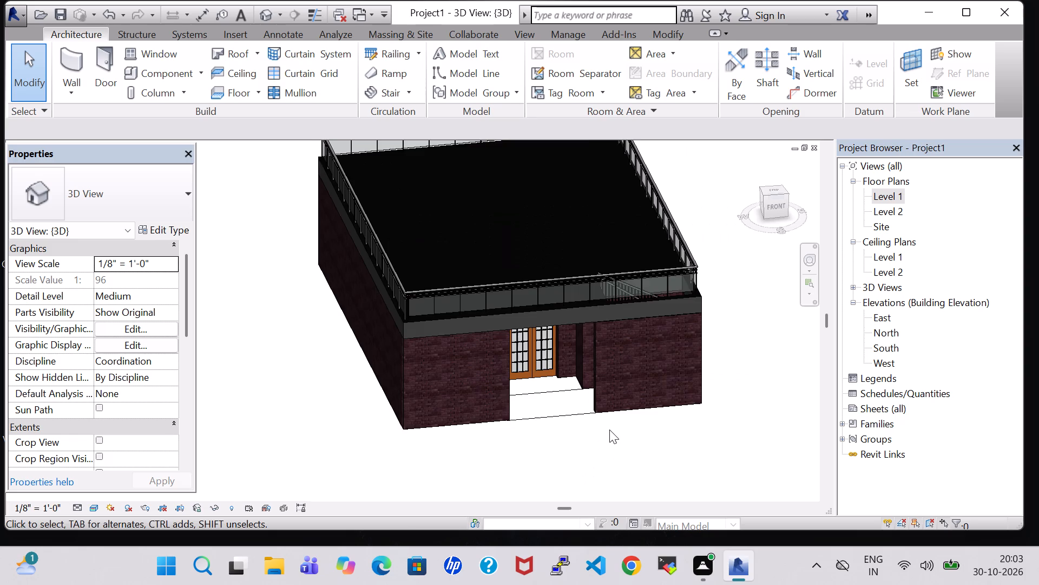
middle_click_drag(754, 396, 722, 317, "shift")
middle_click_drag(685, 381, 700, 385, "shift")
middle_click_drag(700, 385, 664, 389, "shift")
middle_click_drag(664, 389, 685, 423)
middle_click_drag(685, 424, 714, 422, "shift")
middle_click_drag(717, 417, 649, 430)
scroll(649, 431, "up", 3)
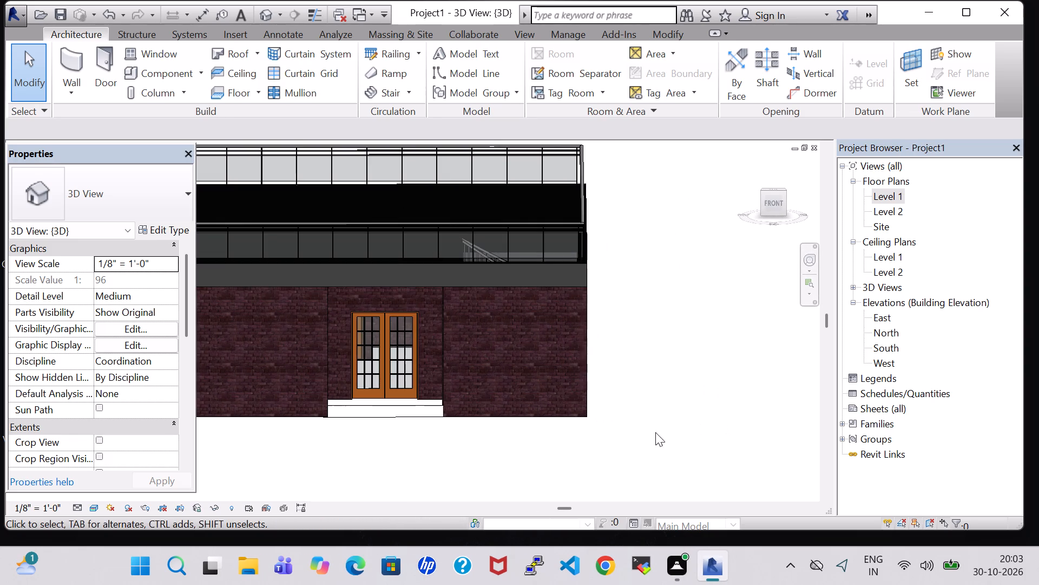
middle_click_drag(665, 385, 651, 386)
middle_click_drag(642, 387, 724, 406)
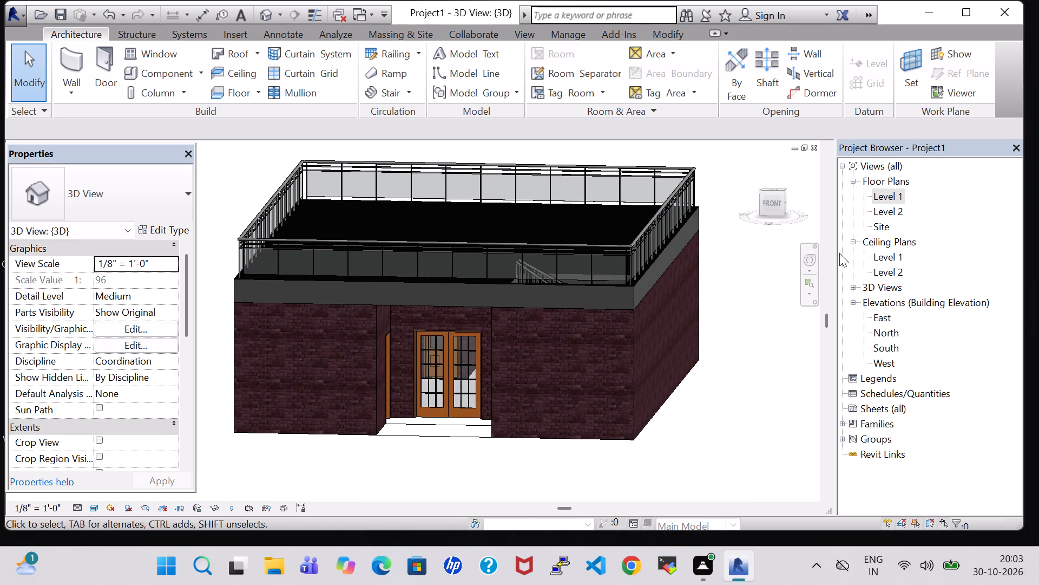
Create a Generic - 12" floor on Level 1 with a rectangular boundary spanning the building's opposite outer wall corners.
double_click(887, 194)
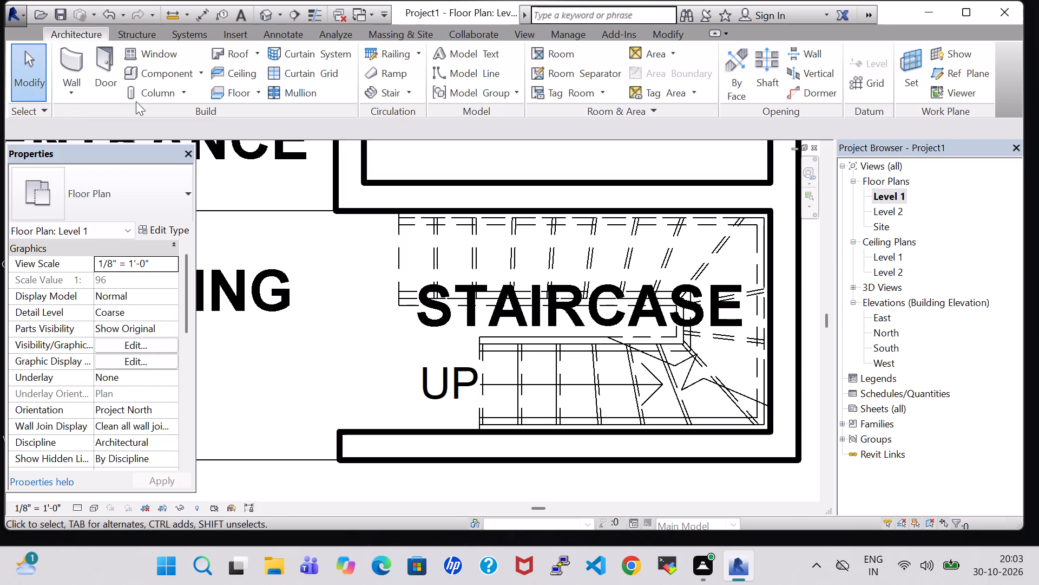
left_click(232, 90)
scroll(288, 277, "down", 9)
middle_click_drag(402, 263, 512, 287)
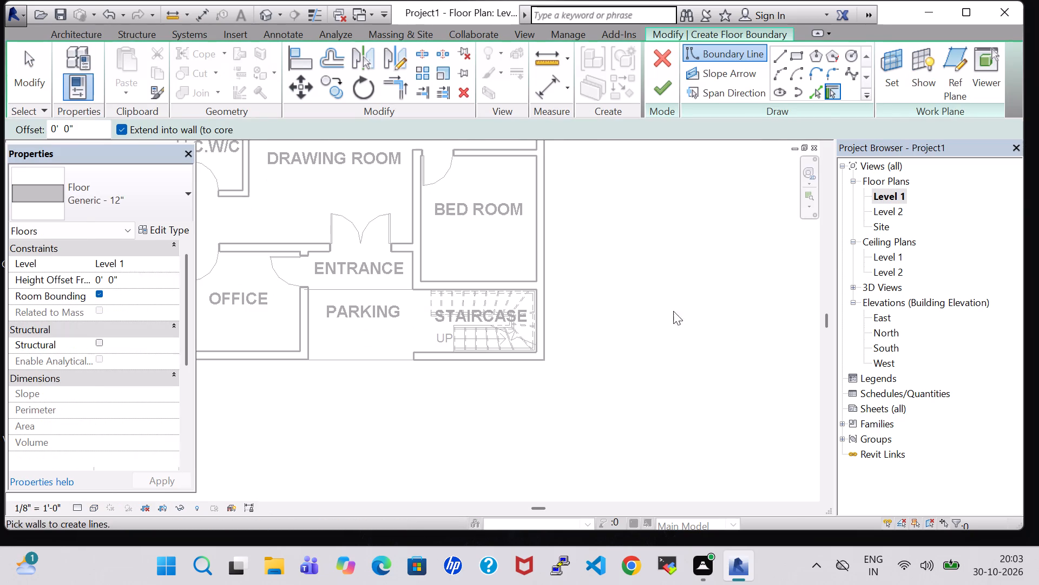
left_click(779, 57)
scroll(610, 230, "down", 3)
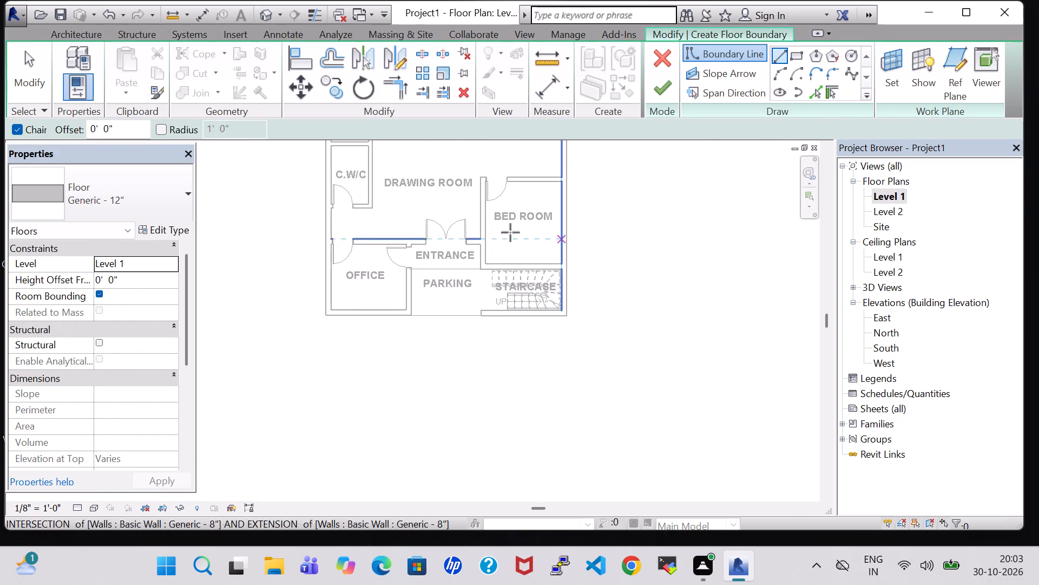
scroll(471, 230, "down", 1)
middle_click_drag(460, 229, 554, 375)
scroll(448, 223, "up", 4)
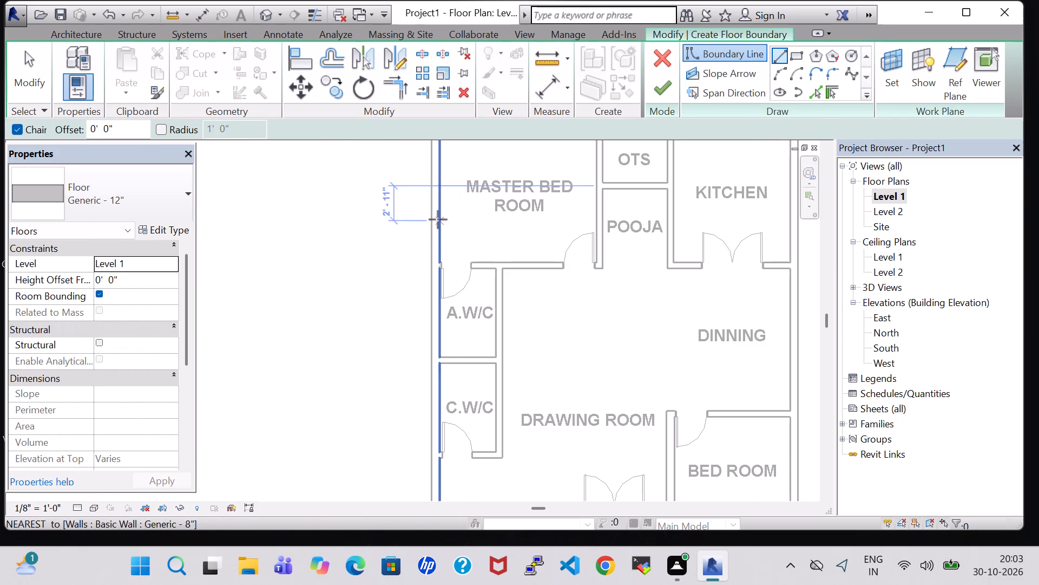
left_click(797, 56)
middle_click_drag(514, 186, 451, 300)
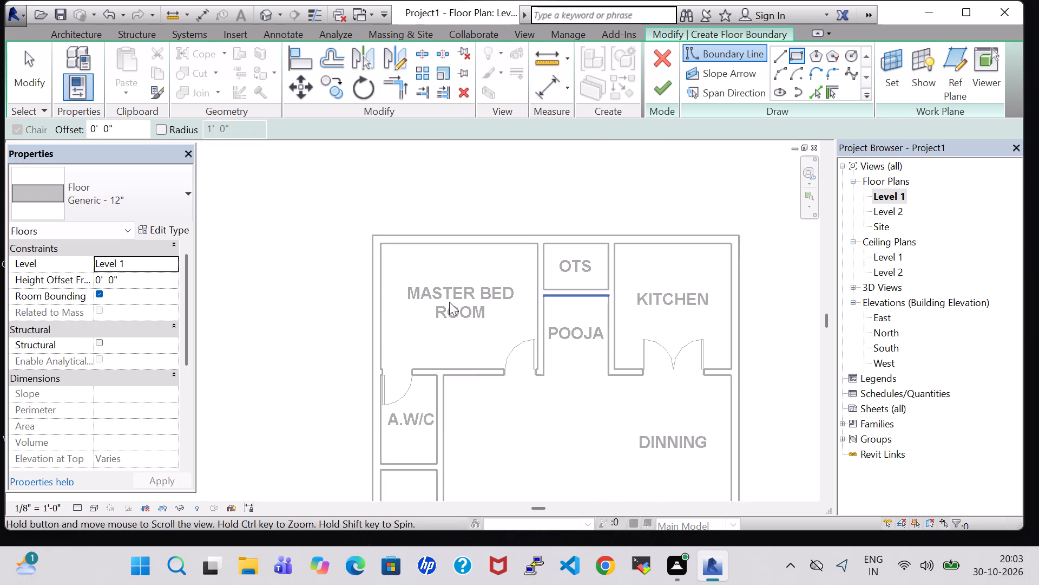
left_click(365, 240)
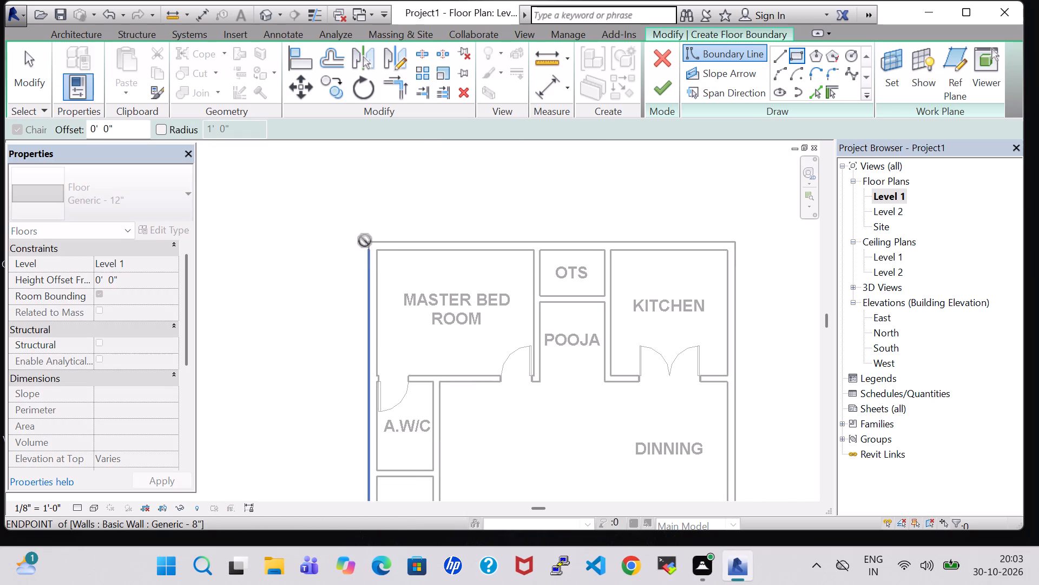
middle_click_drag(714, 521, 714, 467)
middle_click_drag(717, 326, 719, 309)
middle_click(712, 417)
middle_click_drag(712, 417, 711, 391)
middle_click_drag(709, 381, 709, 372)
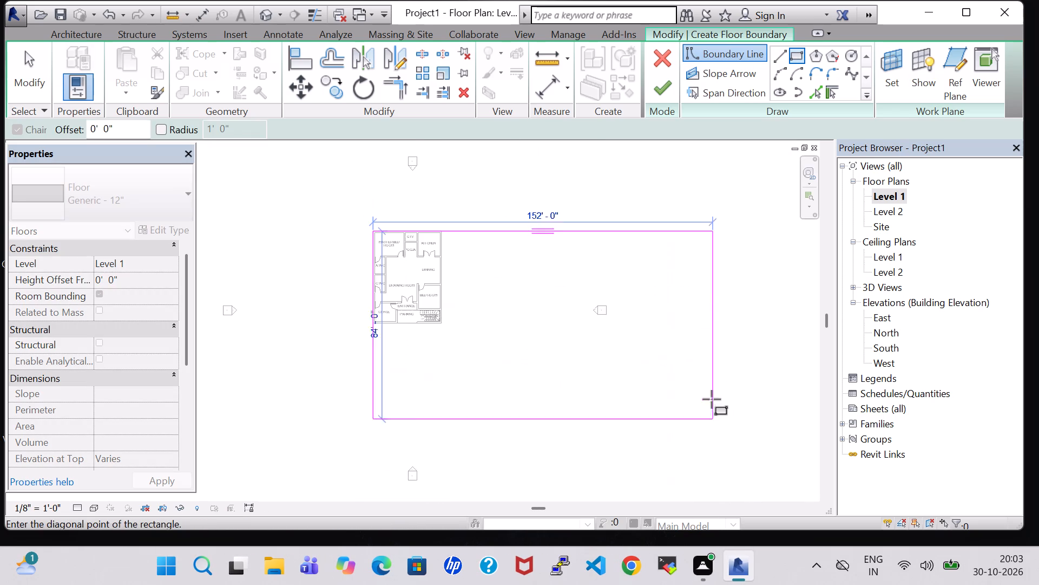
scroll(437, 316, "up", 10)
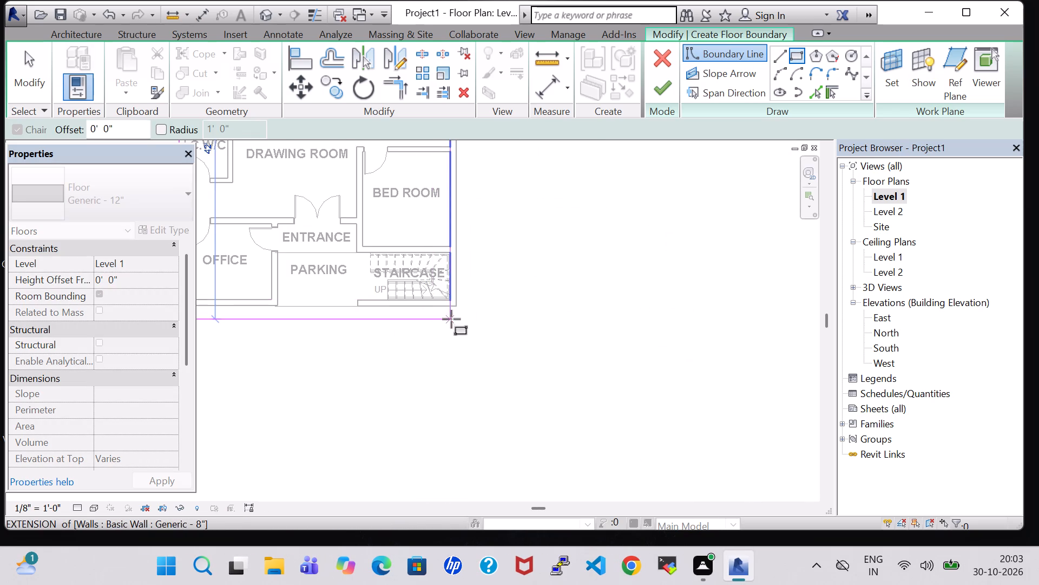
left_click(452, 311)
middle_click_drag(408, 372, 513, 374)
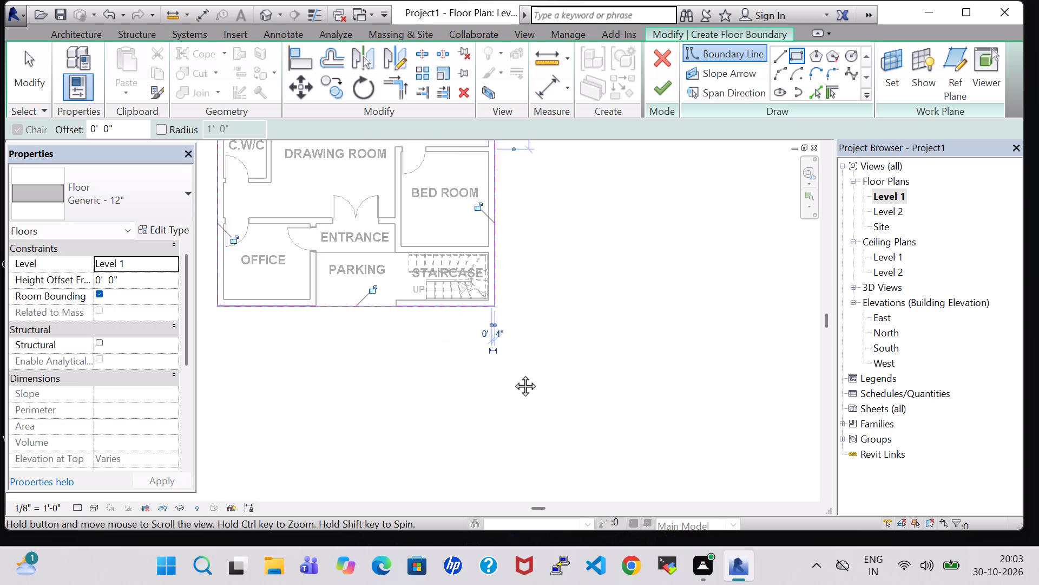
middle_click_drag(513, 374, 586, 377)
left_click(649, 83)
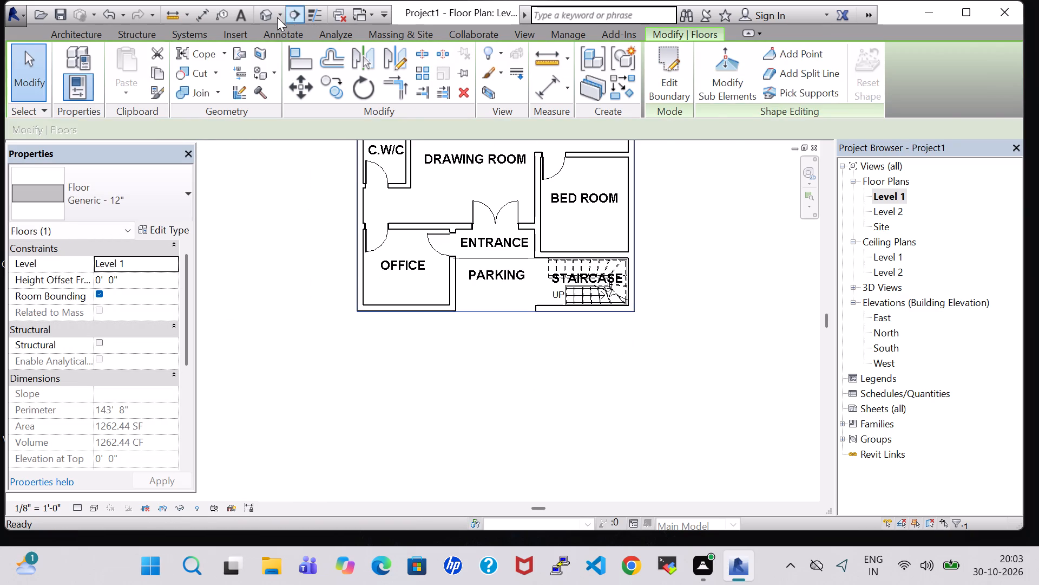
Examine the new floor slab under the building in the default 3D view from the front and the side.
left_click(260, 16)
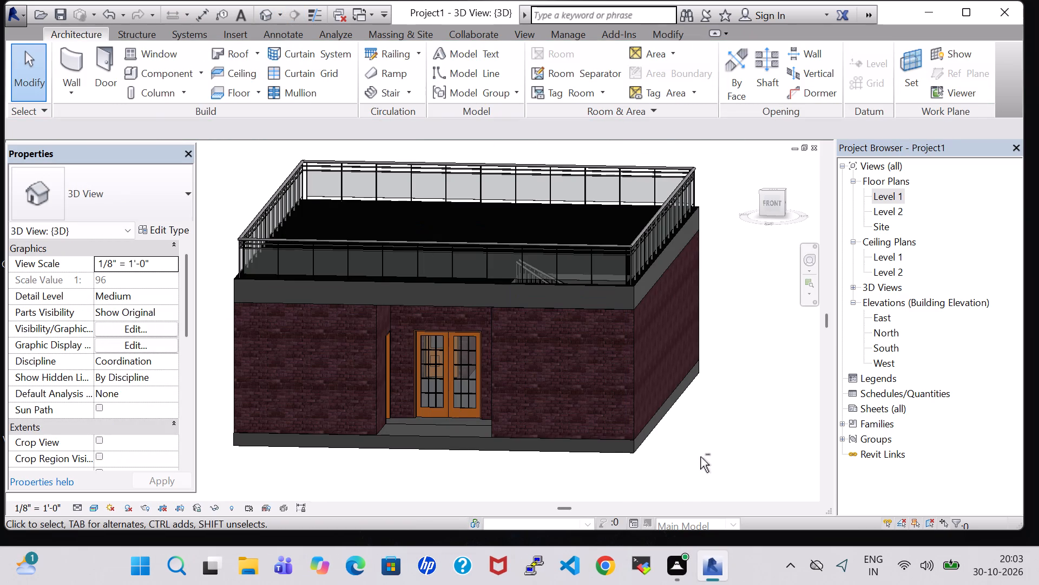
middle_click(700, 457, "shift")
middle_click(670, 457, "shift")
middle_click_drag(670, 457, 738, 457, "shift")
middle_click(738, 457, "shift")
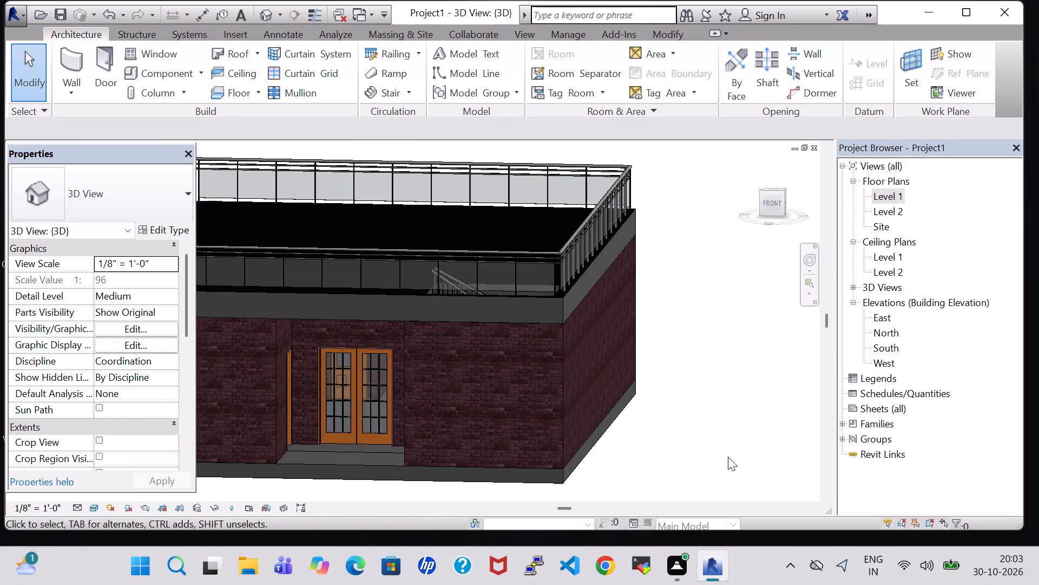
scroll(670, 450, "down", 2)
middle_click_drag(544, 493, 551, 463, "shift")
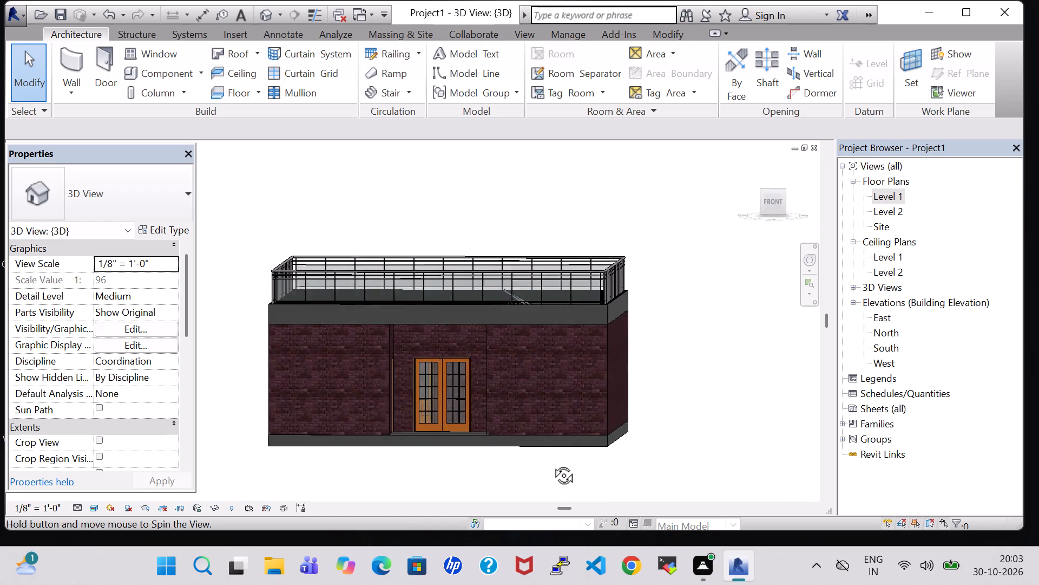
middle_click_drag(551, 463, 534, 463, "shift")
middle_click_drag(648, 479, 662, 482)
middle_click(671, 490, "shift")
middle_click_drag(683, 430, 688, 403)
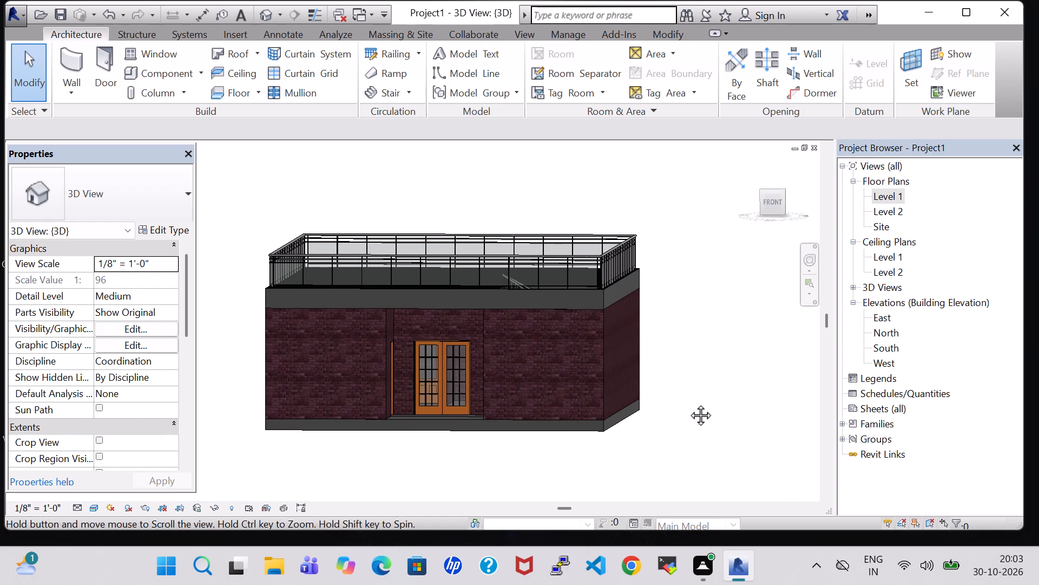
middle_click_drag(688, 403, 696, 380)
middle_click_drag(681, 294, 685, 342, "shift")
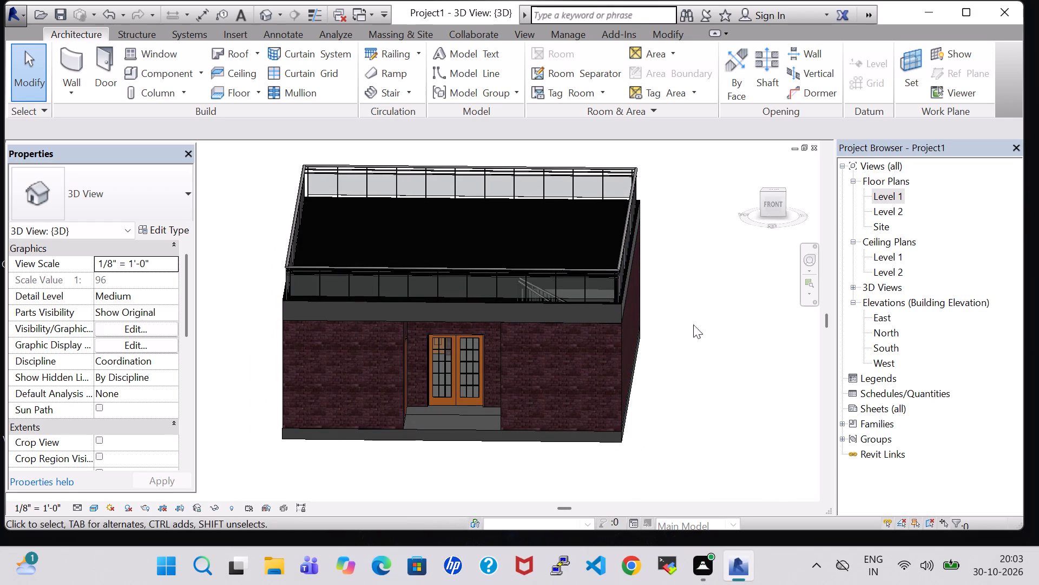
middle_click_drag(705, 294, 691, 373, "shift")
middle_click_drag(686, 391, 642, 484, "shift")
middle_click_drag(645, 481, 703, 324, "shift")
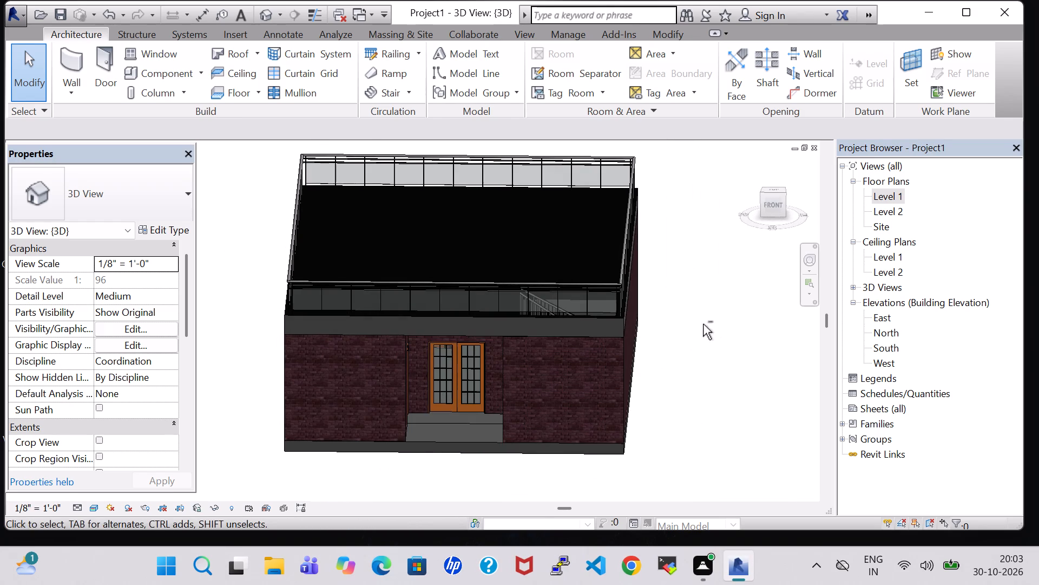
middle_click_drag(657, 434, 777, 418)
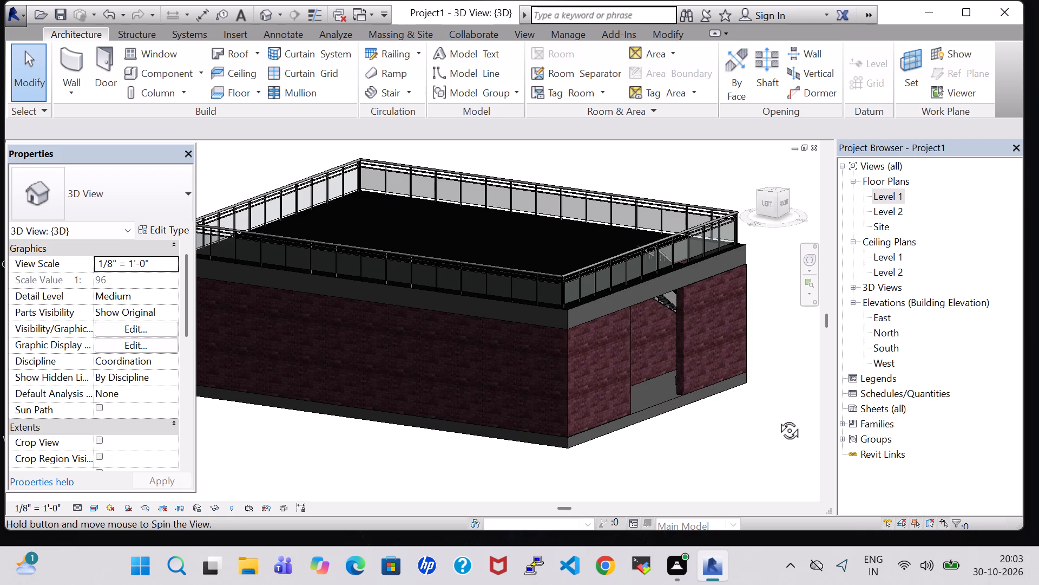
middle_click_drag(777, 418, 783, 417)
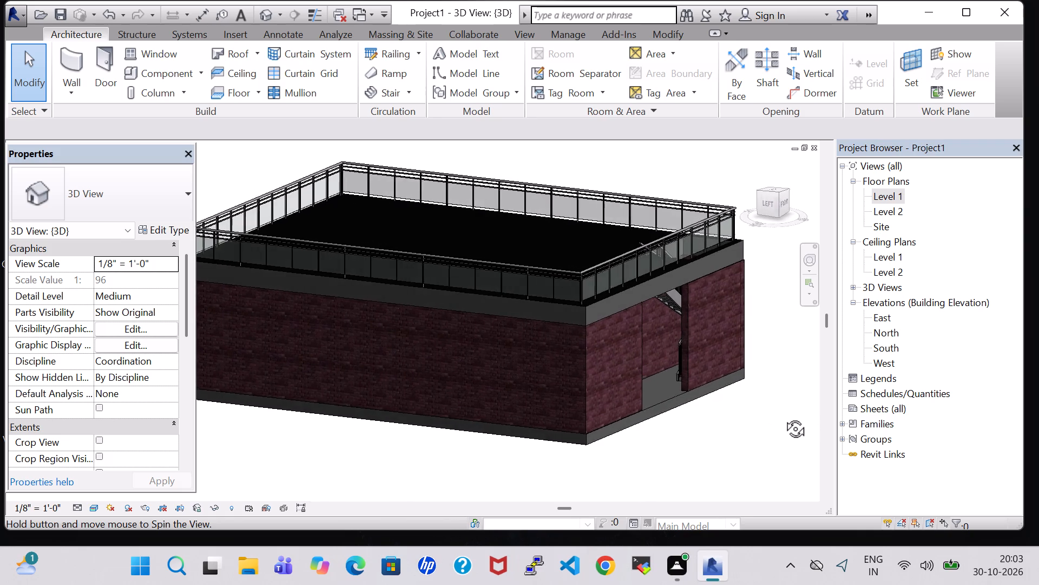
middle_click_drag(783, 417, 649, 421)
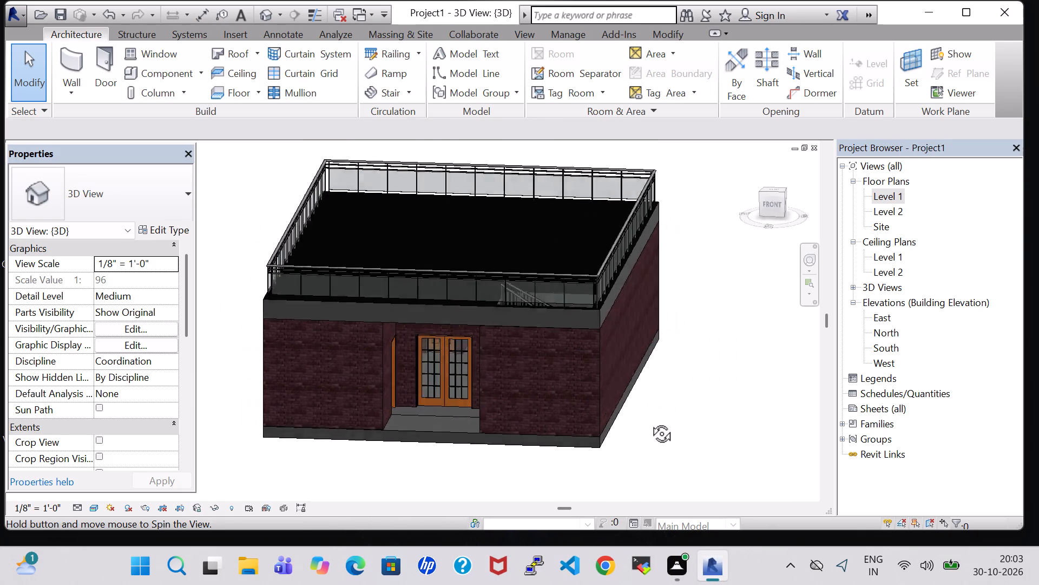
middle_click_drag(649, 421, 663, 395)
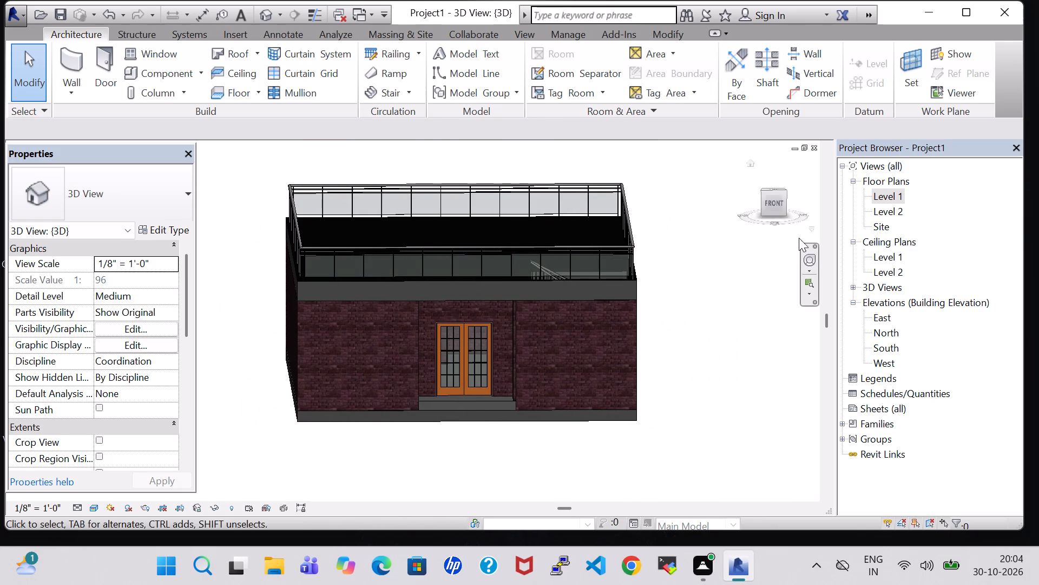
Hide the Roofs category in the 3D view through its Visibility/Graphic Overrides.
type("VV")
left_click(216, 260)
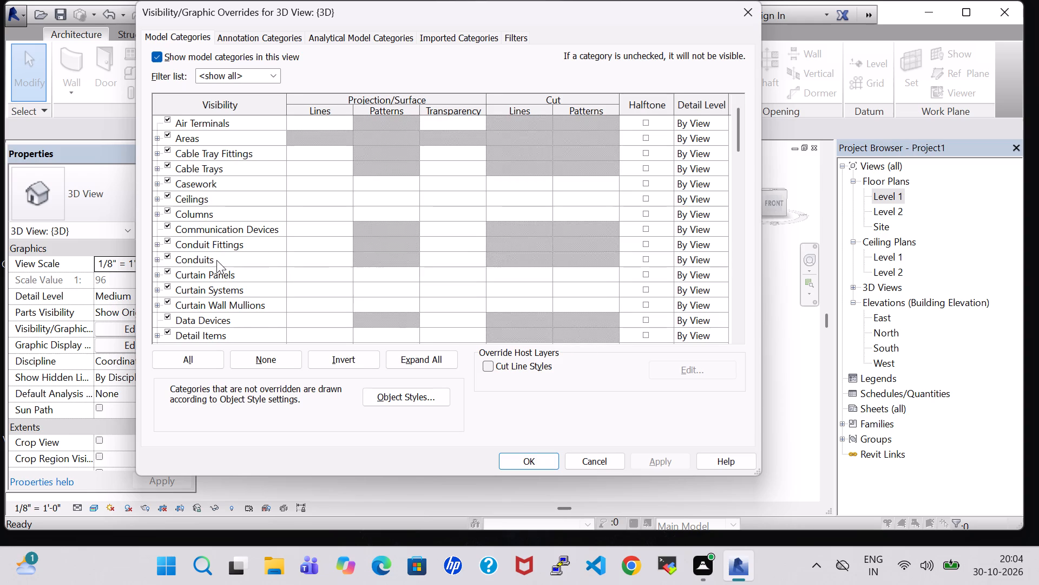
key("r")
scroll(216, 260, "down", 6)
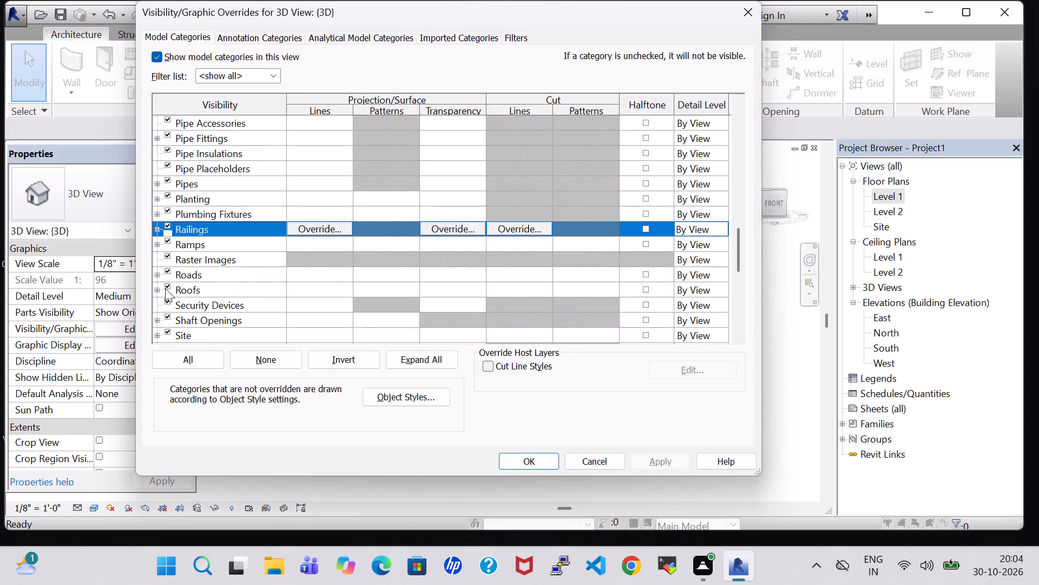
left_click(165, 288)
left_click(660, 456)
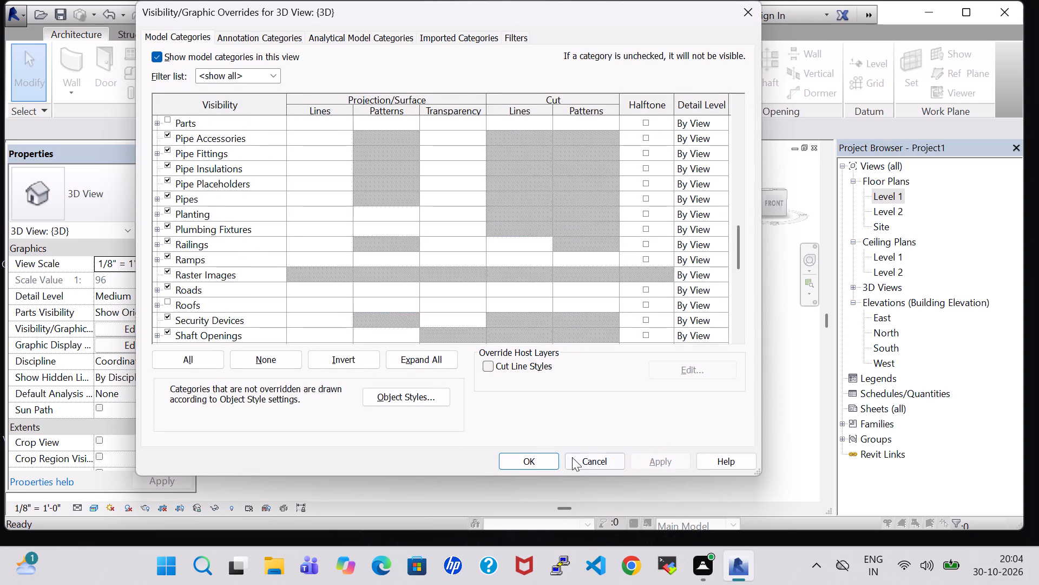
left_click(544, 458)
left_click(700, 386)
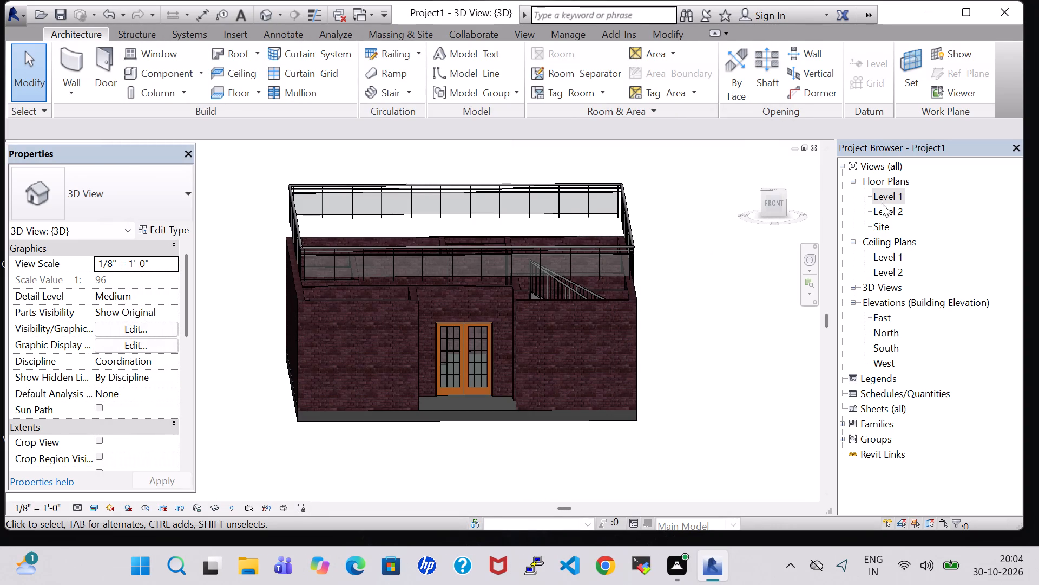
In the Level 1 floor plan, load the Casement 3x3 with Trim window family from the US Imperial Windows library for placement.
double_click(884, 196)
scroll(610, 315, "down", 6)
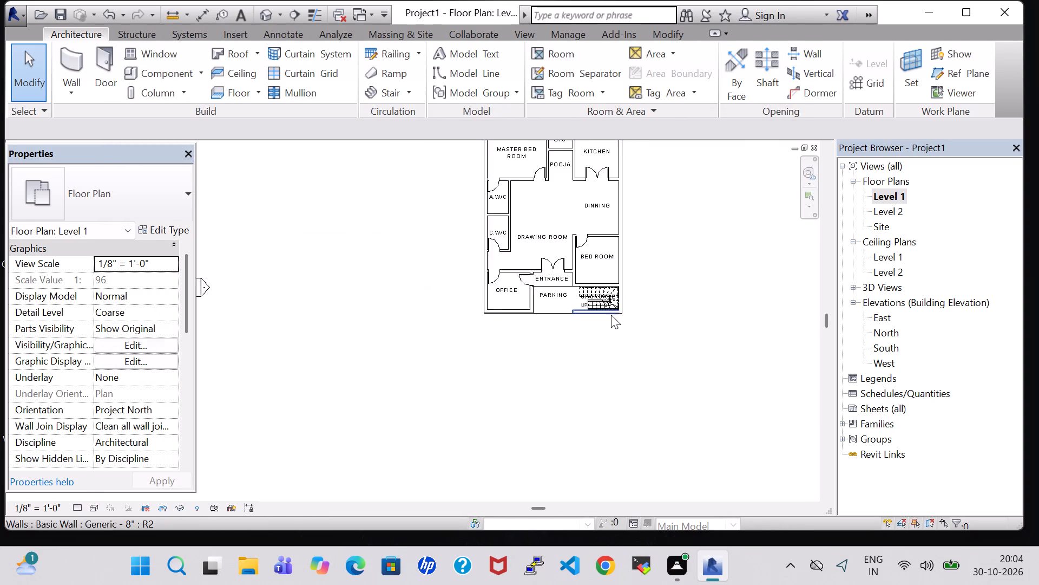
middle_click_drag(700, 274, 678, 327)
scroll(670, 341, "up", 3)
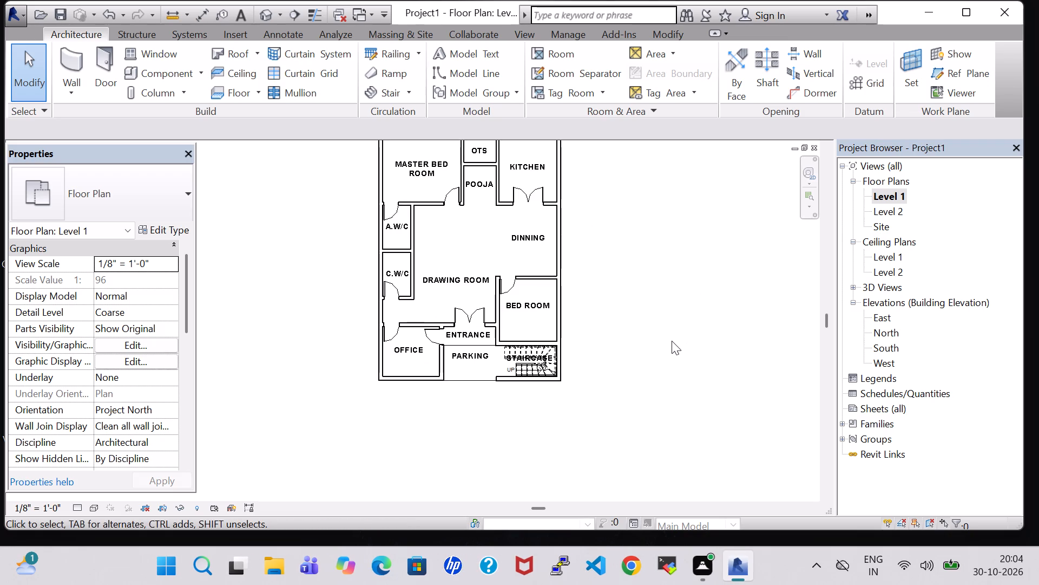
middle_click_drag(679, 262, 702, 329)
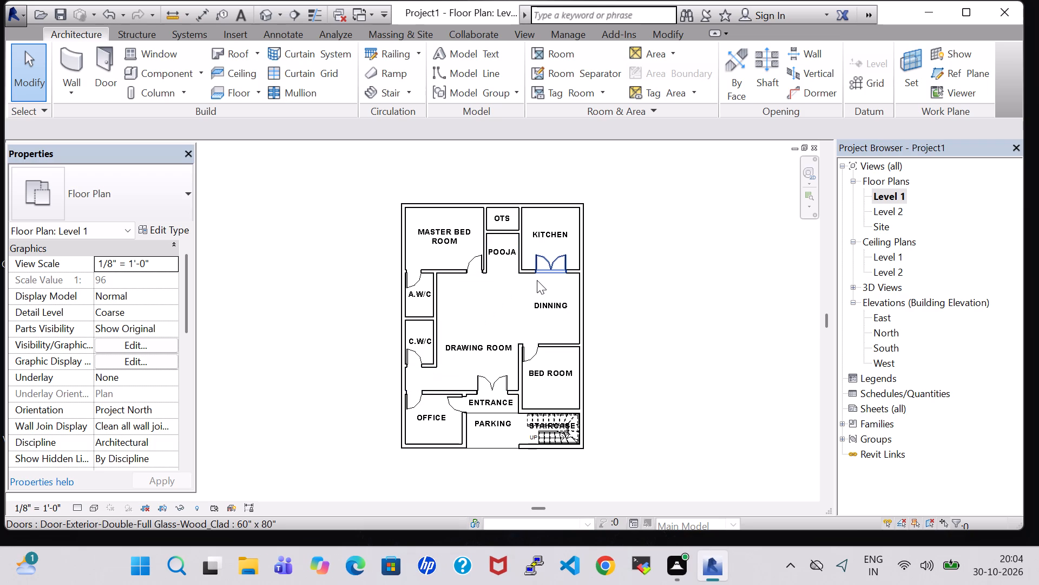
left_click(157, 51)
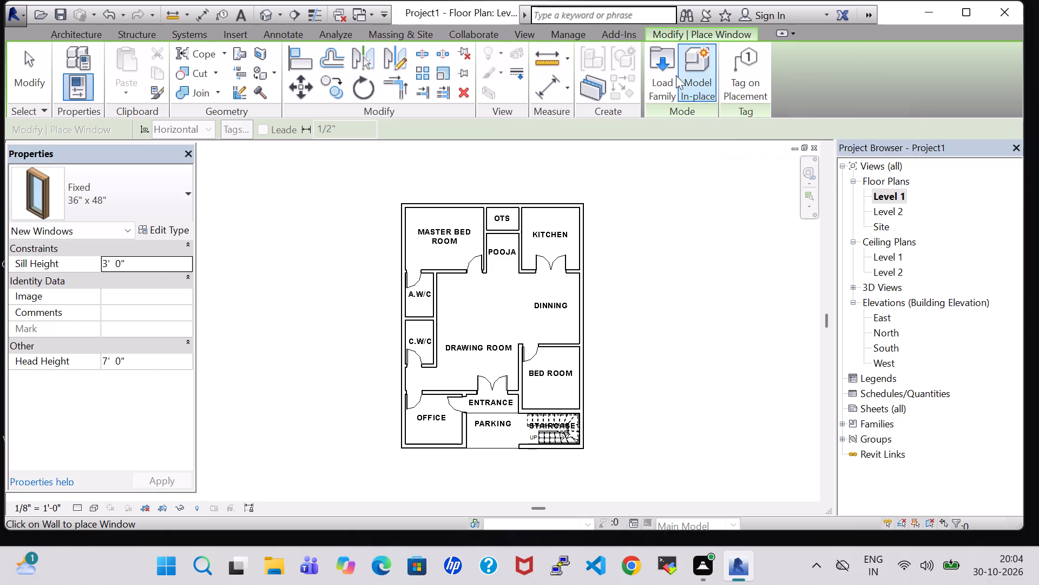
left_click(650, 68)
scroll(607, 229, "down", 1)
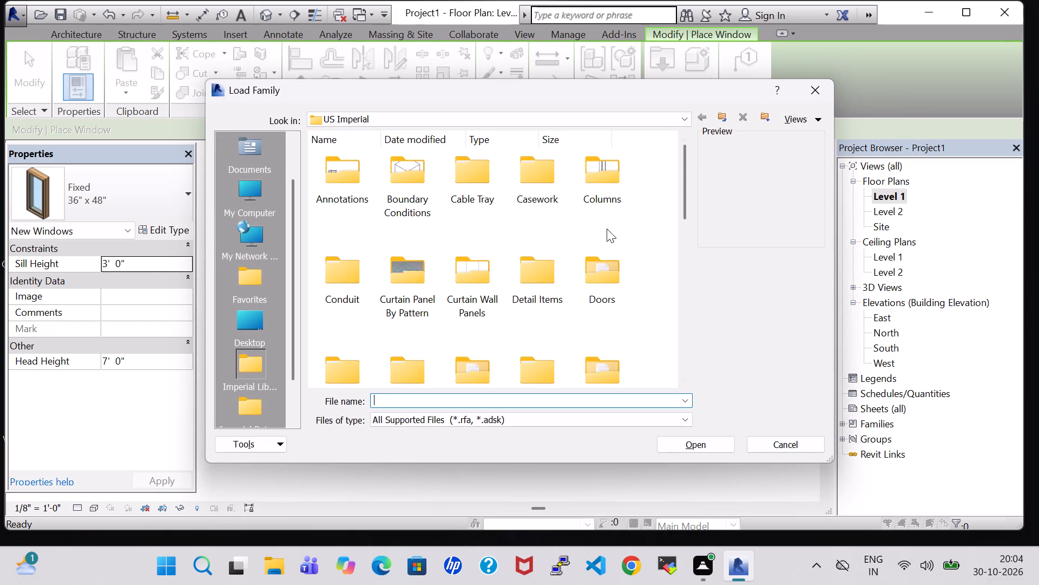
scroll(607, 229, "down", 1)
scroll(448, 333, "down", 2)
double_click(463, 336)
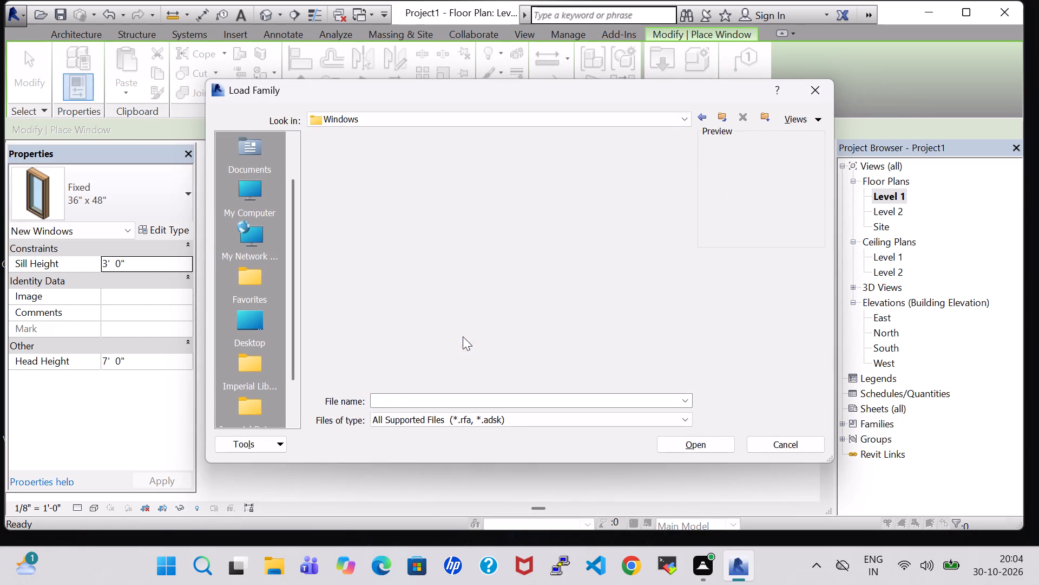
left_click(504, 196)
left_click(466, 196)
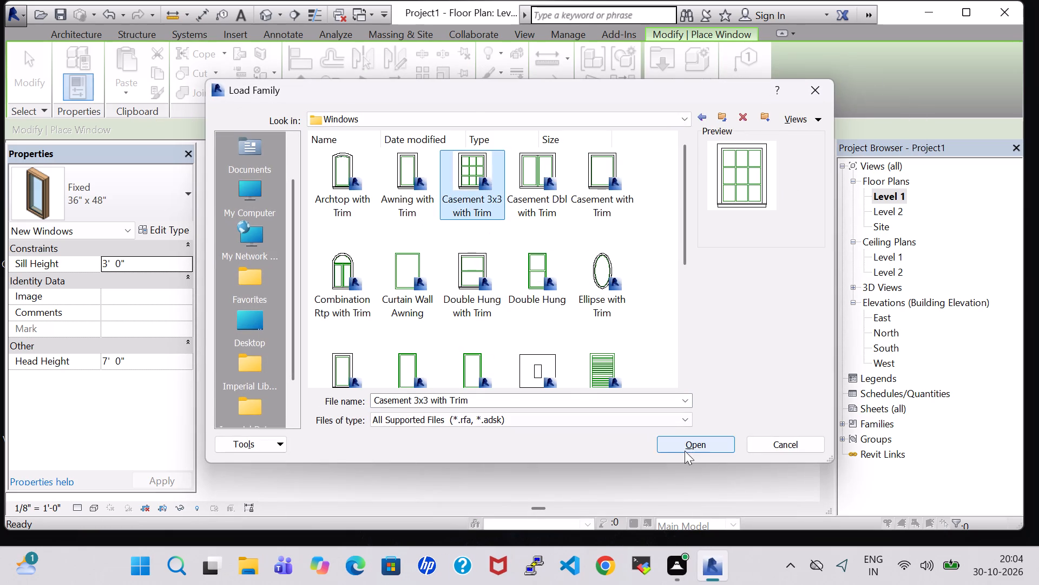
left_click(683, 448)
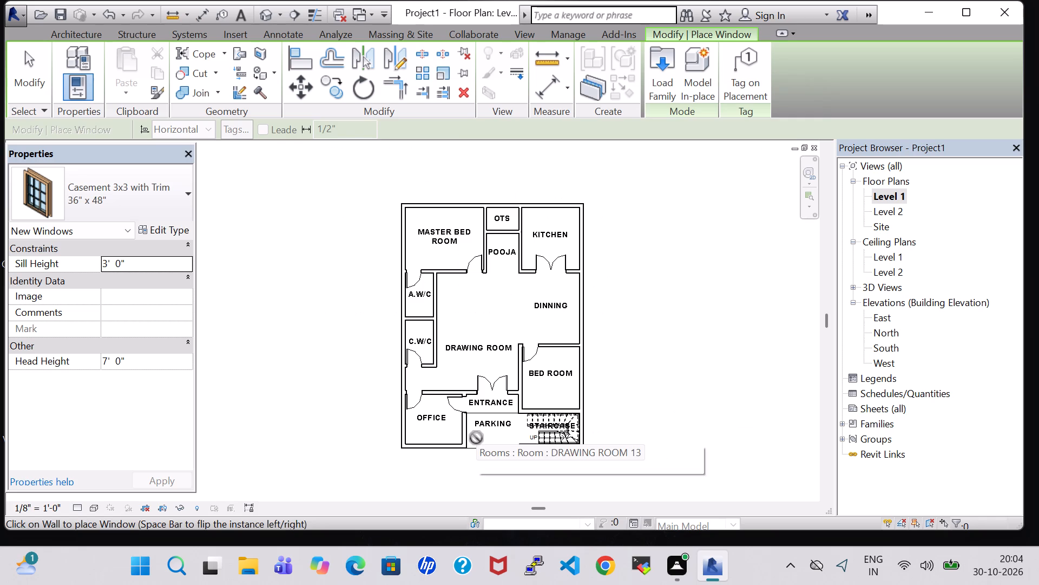
Place 36" x 48" casement windows in the office-parking wall, centred on the bedroom's outer wall, and in the dining area's outer wall 5'-4" from the kitchen wall.
scroll(476, 437, "up", 4)
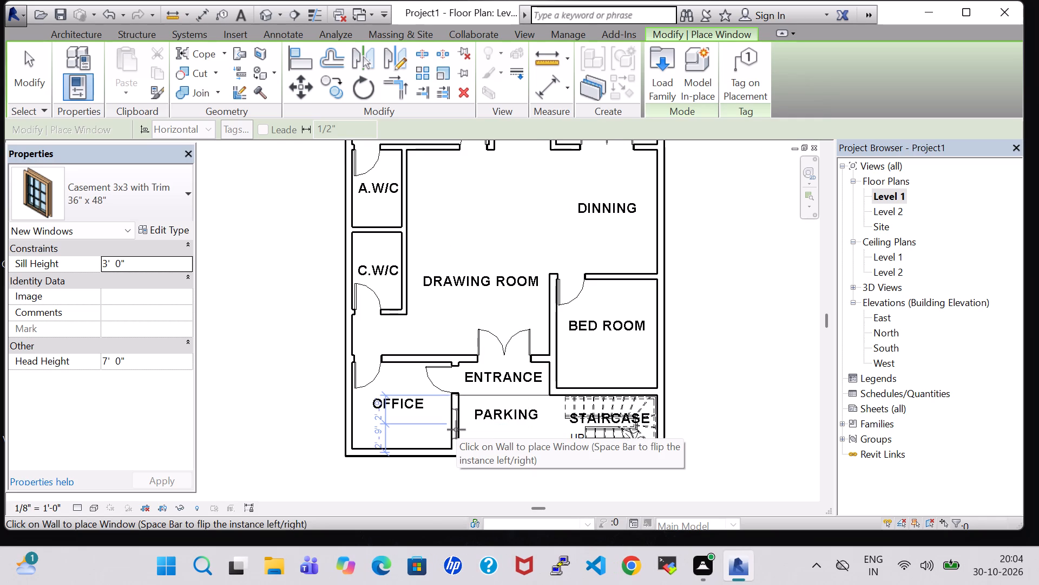
left_click(456, 430)
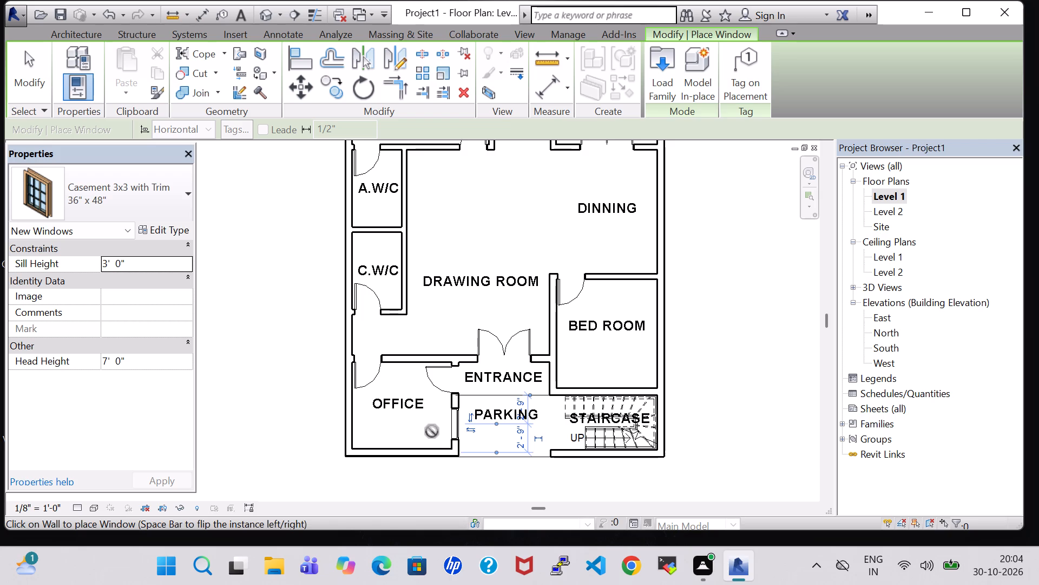
scroll(432, 431, "down", 2)
middle_click_drag(454, 384, 455, 389)
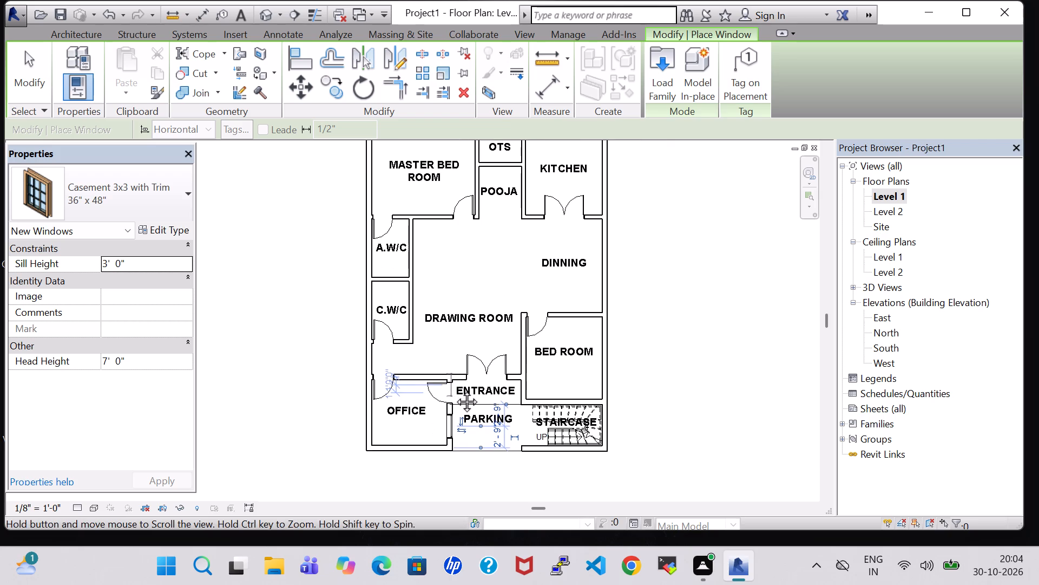
middle_click_drag(455, 389, 433, 555)
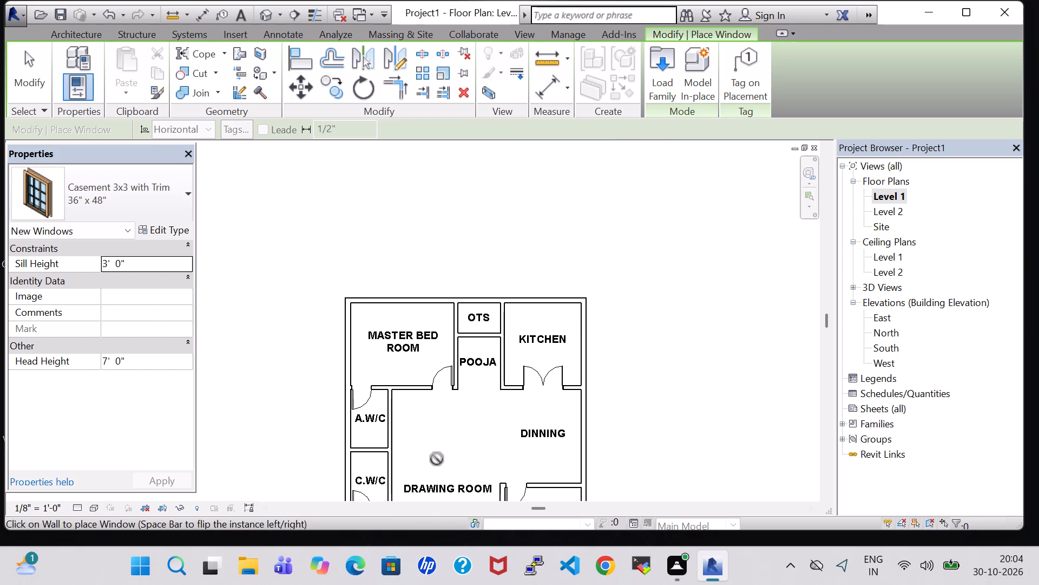
scroll(255, 301, "down", 2)
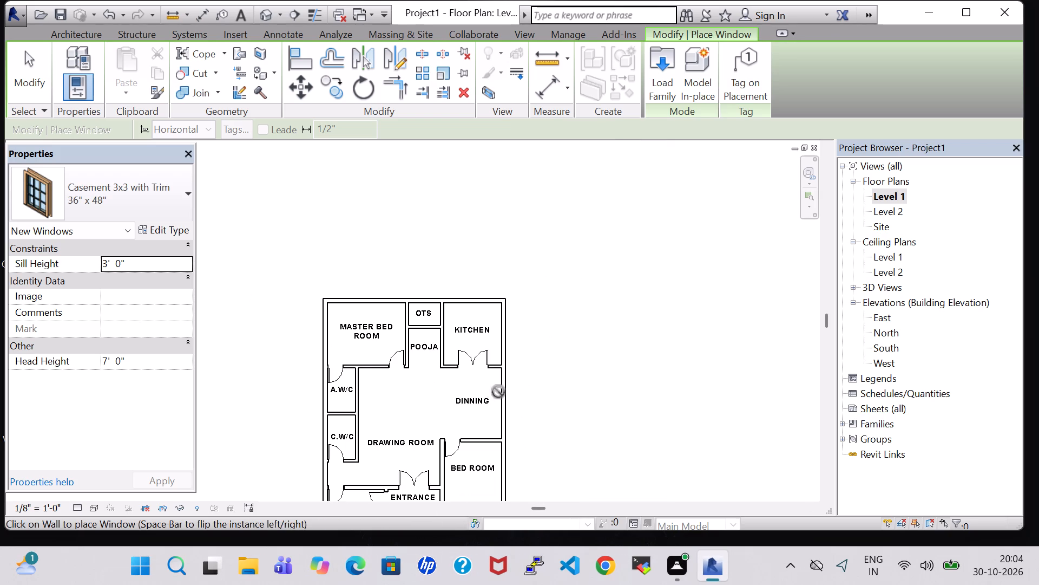
middle_click_drag(595, 394, 593, 277)
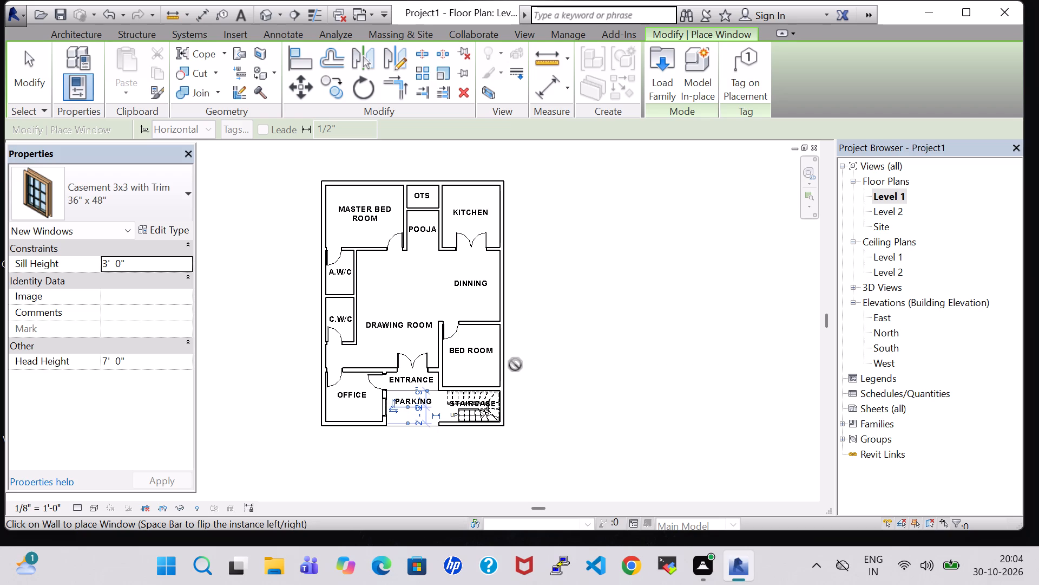
scroll(515, 365, "up", 4)
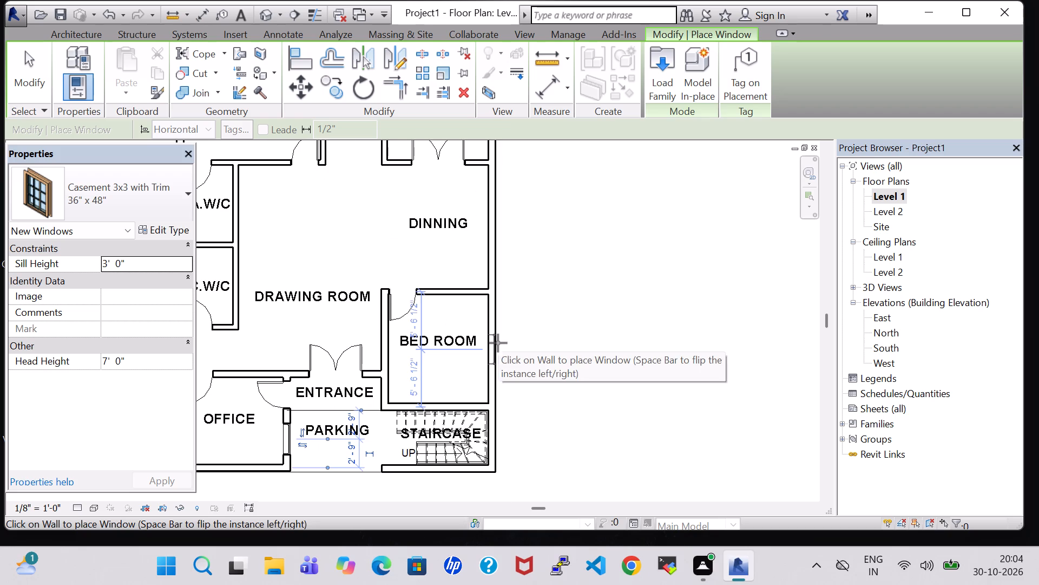
left_click(498, 343)
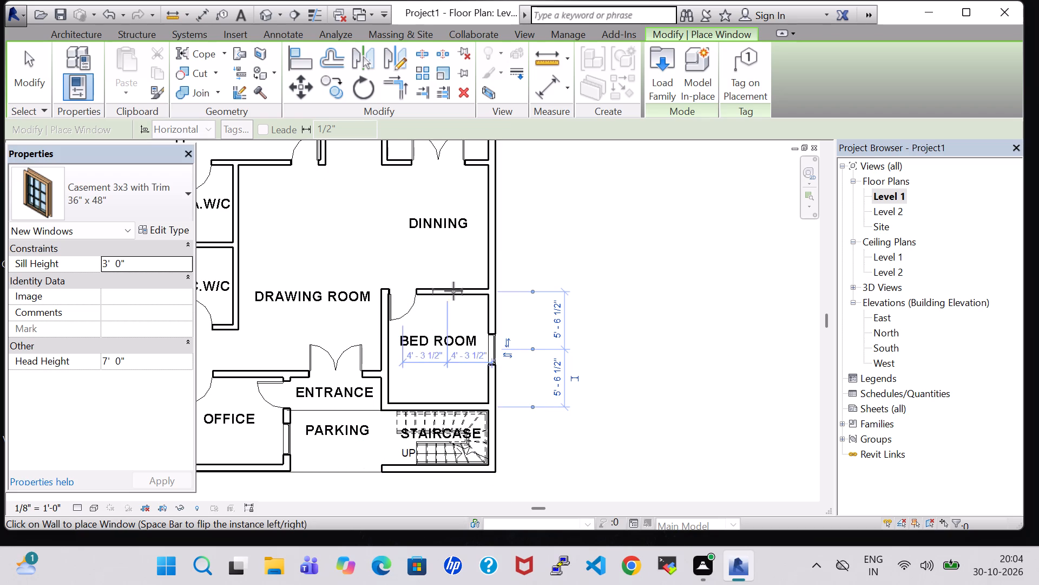
left_click(498, 218)
Place another 36" x 48" casement window in the master bedroom's rear outer wall, 6'-2" from the building corner.
middle_click_drag(540, 223, 542, 361)
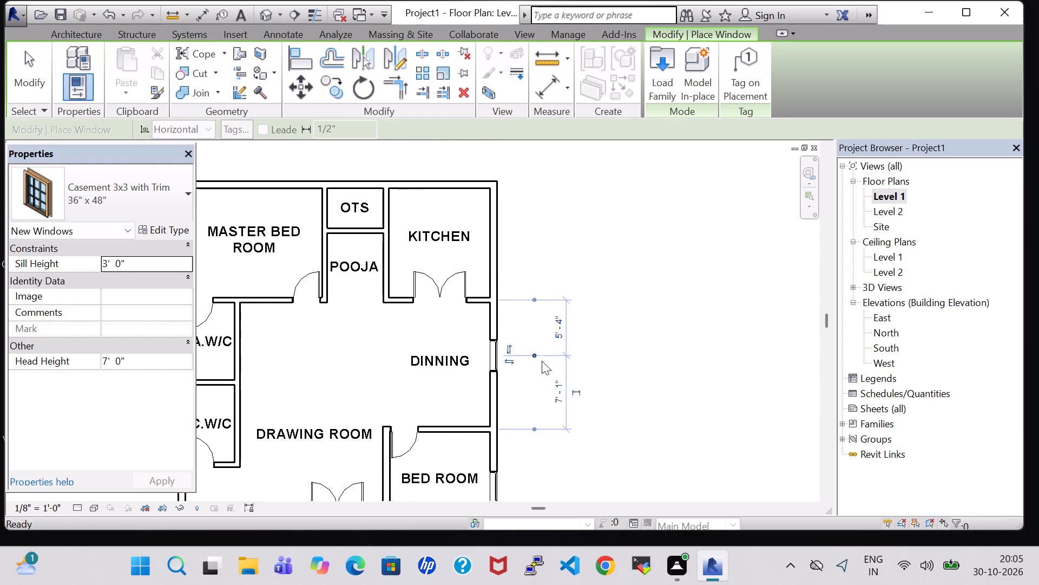
middle_click_drag(446, 261, 522, 293)
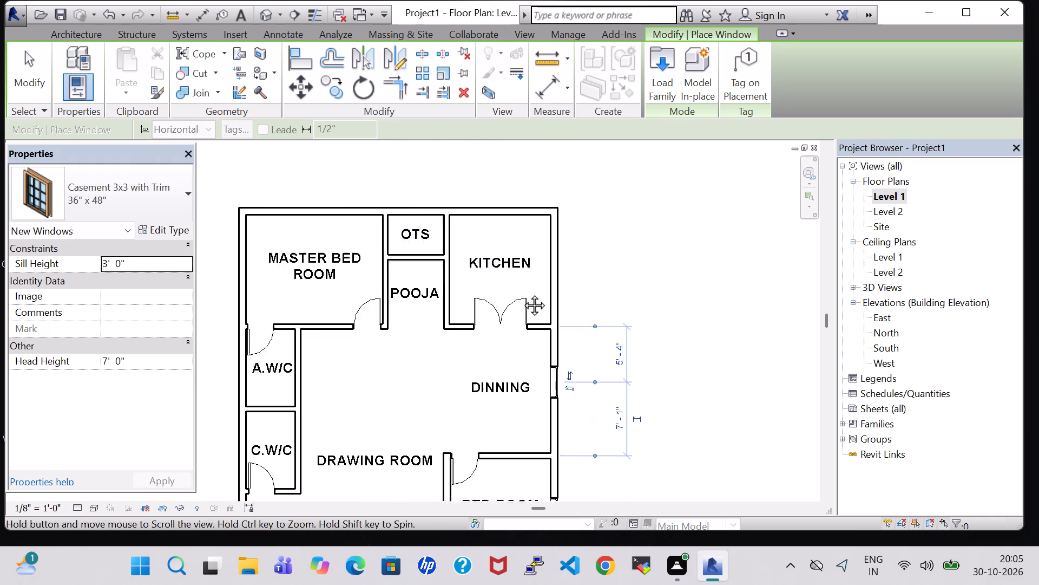
middle_click_drag(522, 293, 571, 314)
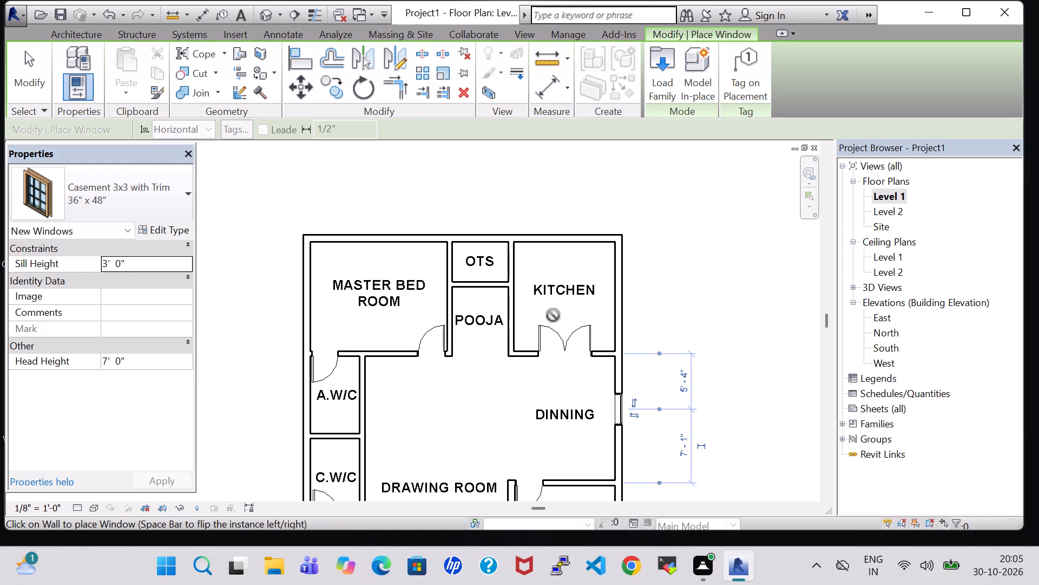
double_click(371, 234)
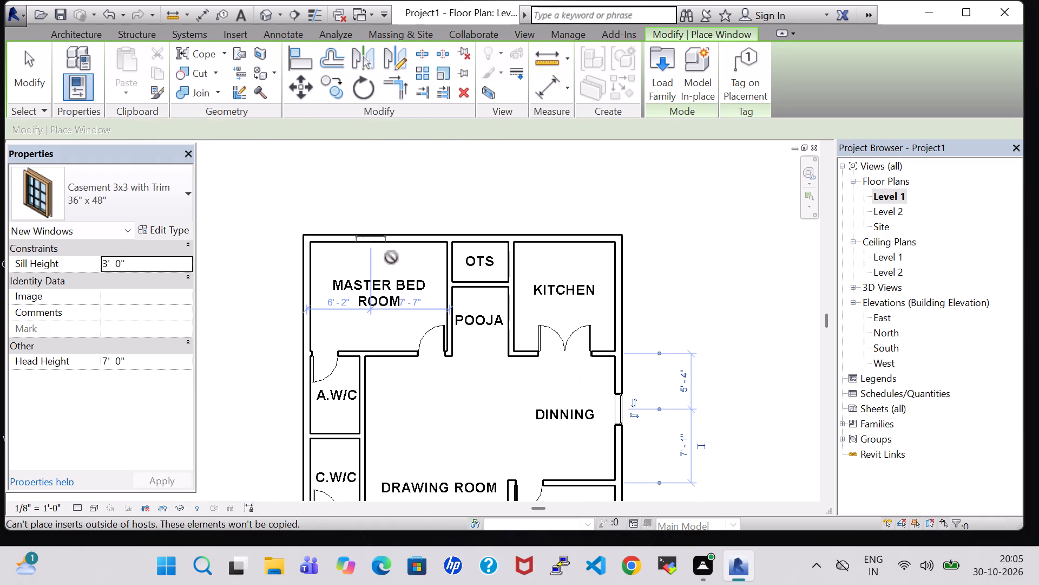
scroll(442, 393, "down", 3)
key("Escape")
key("Escape")
key("Escape")
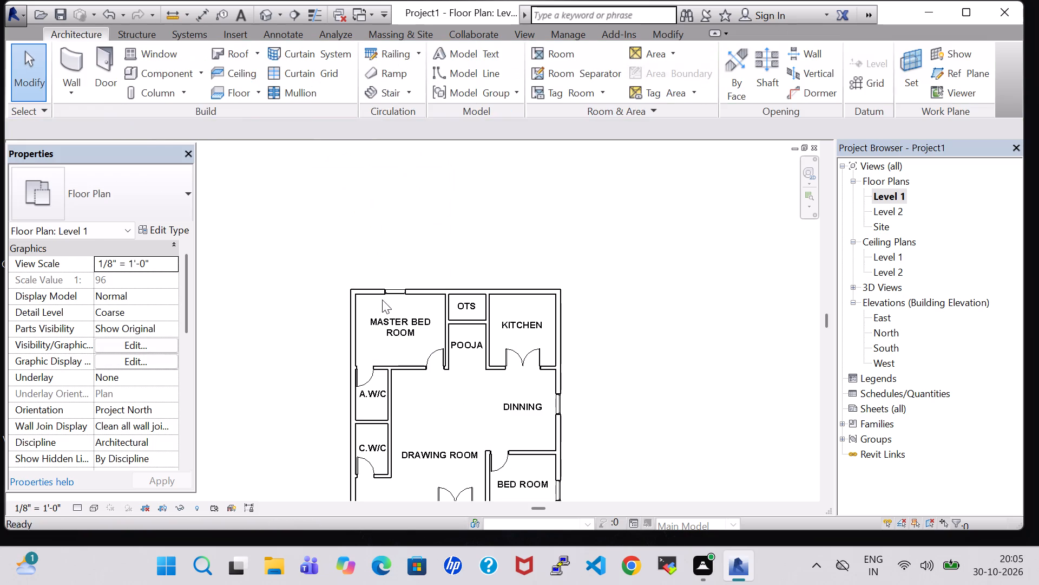
Change the master bedroom window to the 36" x 60" type and set that type's width to 4' 0".
left_click(393, 287)
left_click(96, 203)
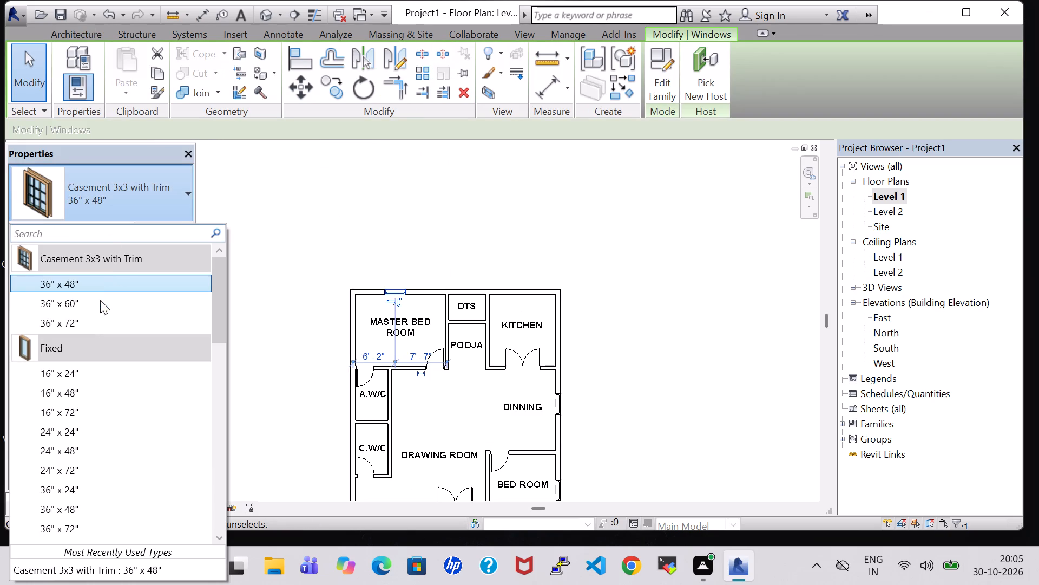
left_click(87, 307)
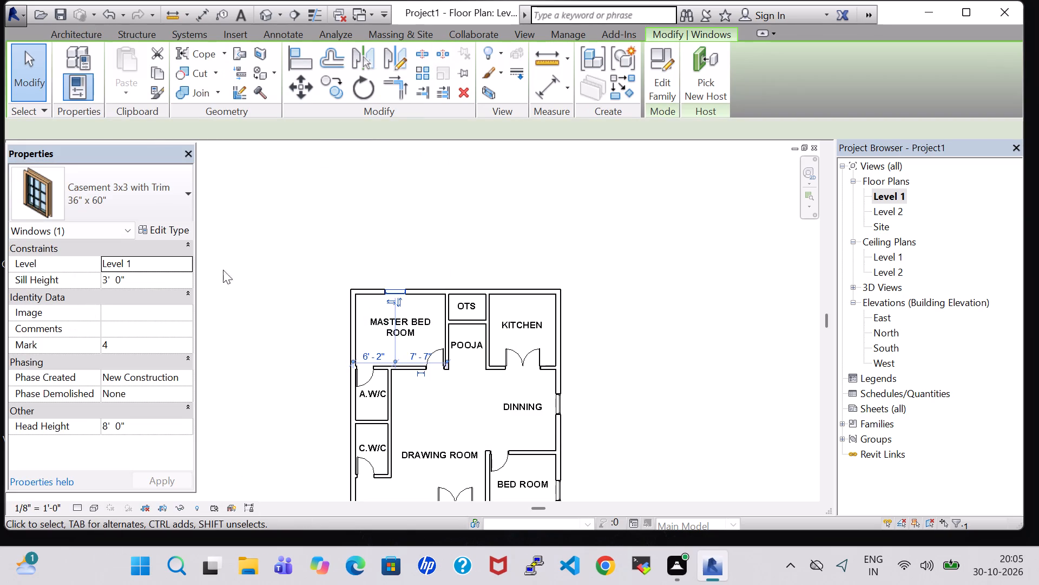
left_click(170, 231)
scroll(383, 343, "down", 2)
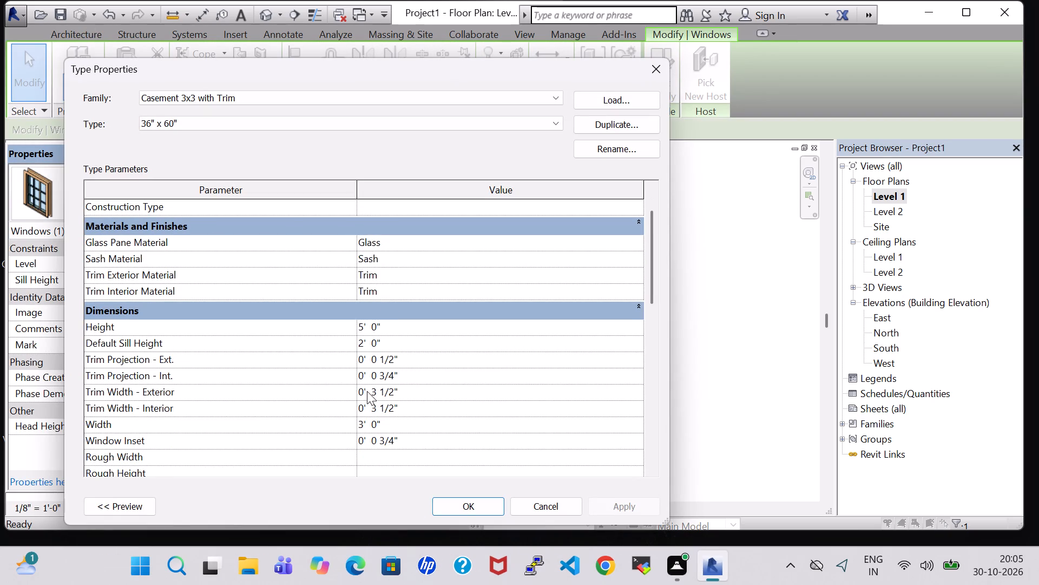
left_click(365, 389)
key("BackSpace")
key("4")
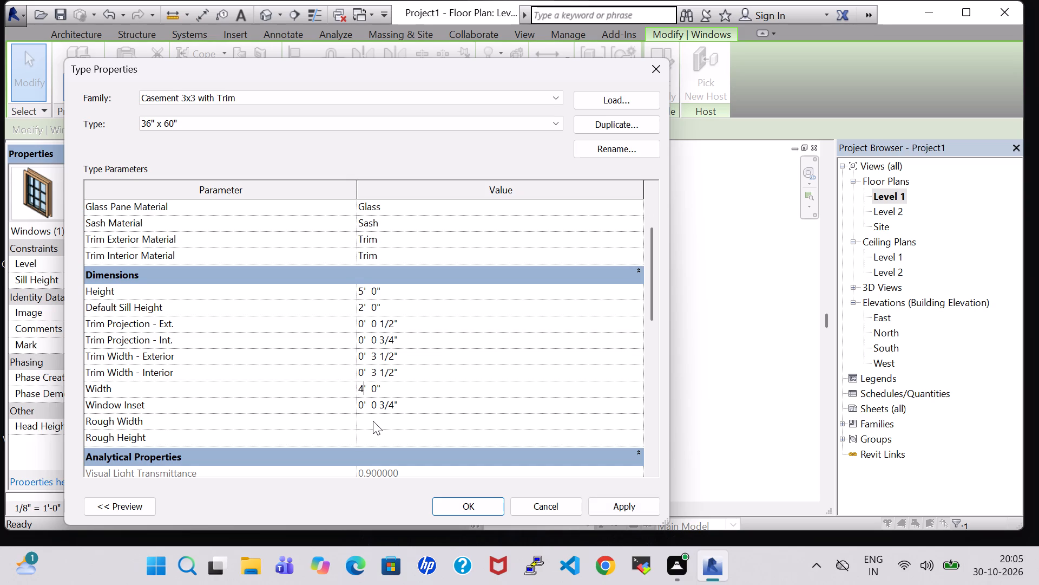
key("Return")
left_click(629, 502)
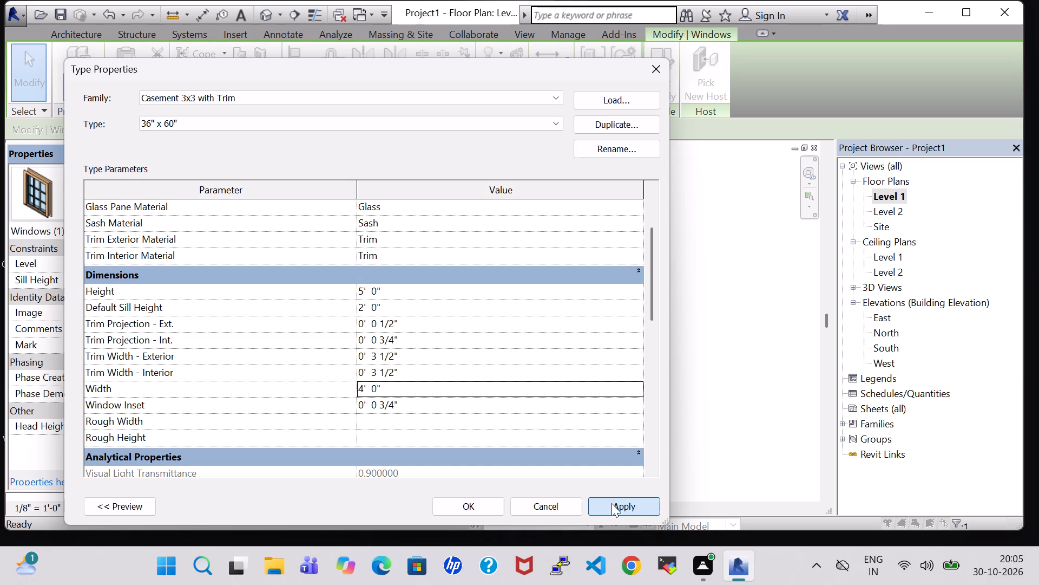
left_click(476, 510)
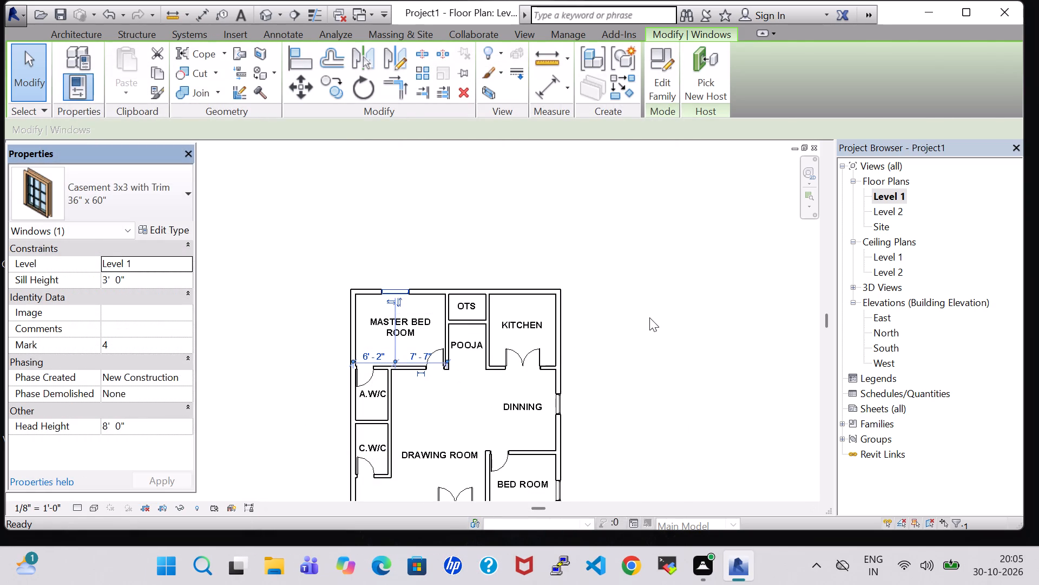
Change the outer-wall windows of the dining area and the bedroom to the Casement 3x3 with Trim 36" x 60" type.
left_click(649, 317)
left_click(557, 397)
left_click(174, 189)
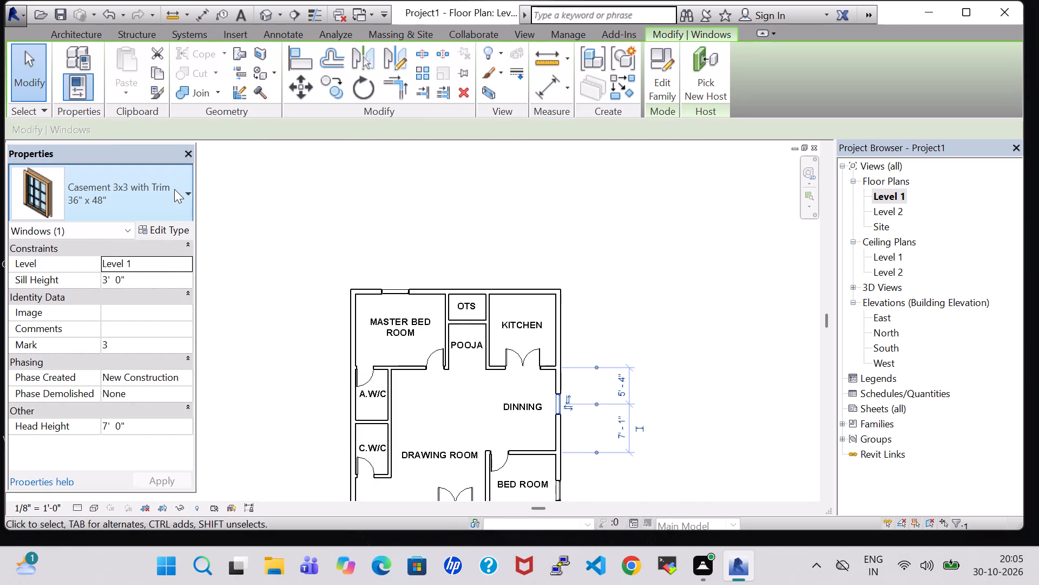
left_click(93, 301)
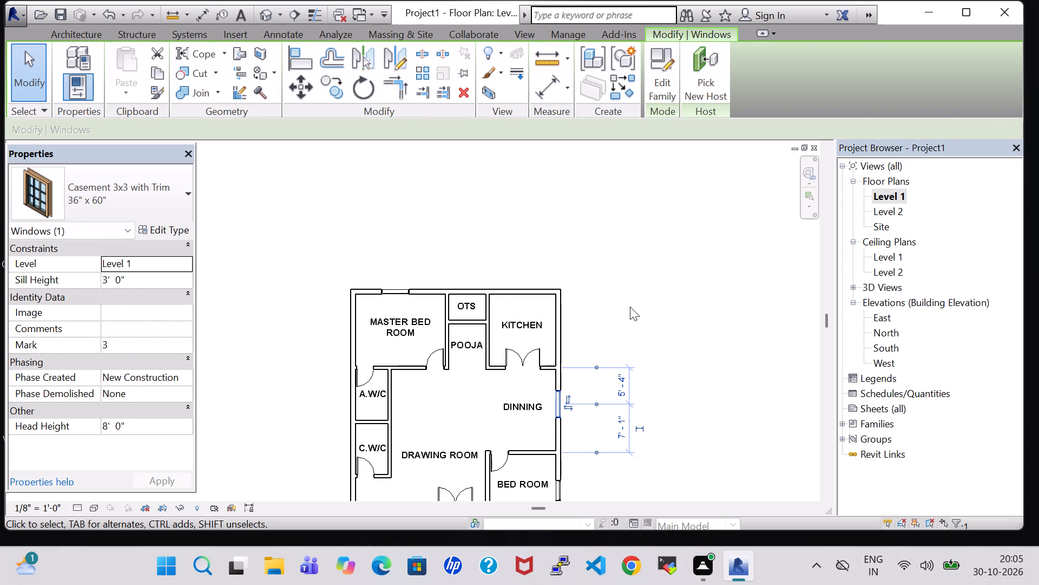
left_click(630, 307)
middle_click_drag(669, 376, 669, 318)
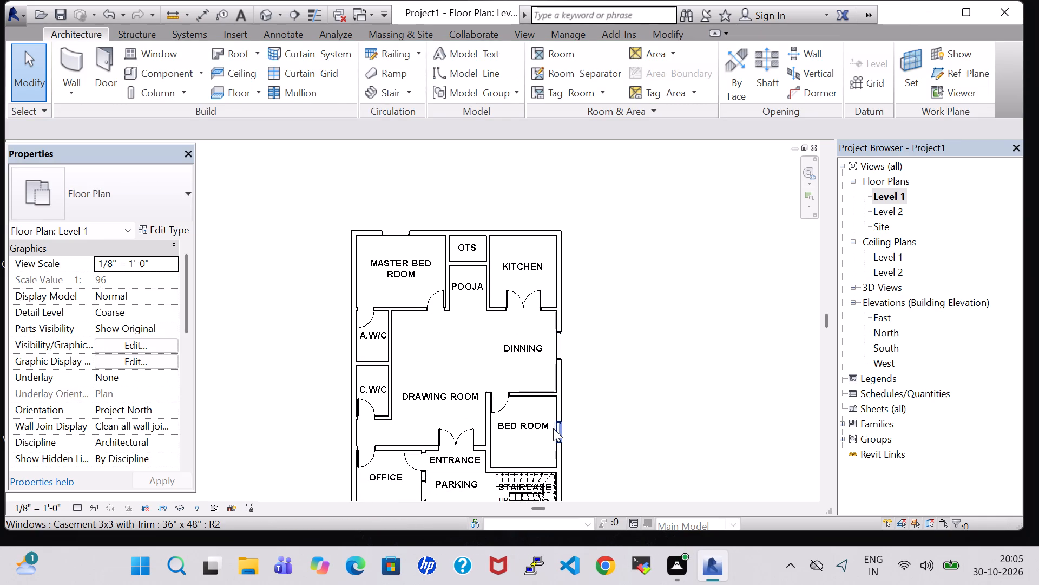
left_click(553, 428)
left_click(149, 203)
left_click(76, 299)
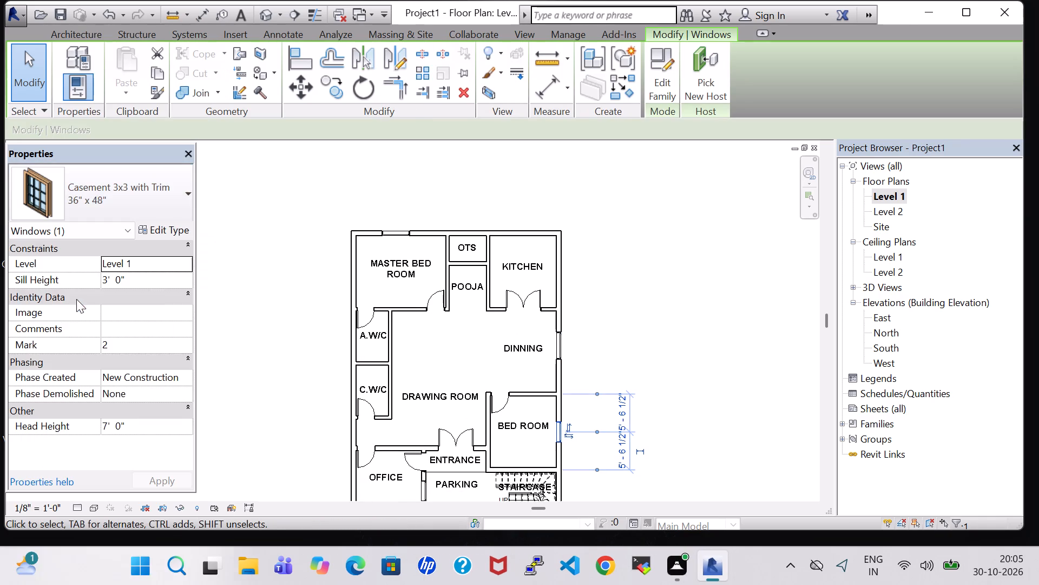
left_click(636, 316)
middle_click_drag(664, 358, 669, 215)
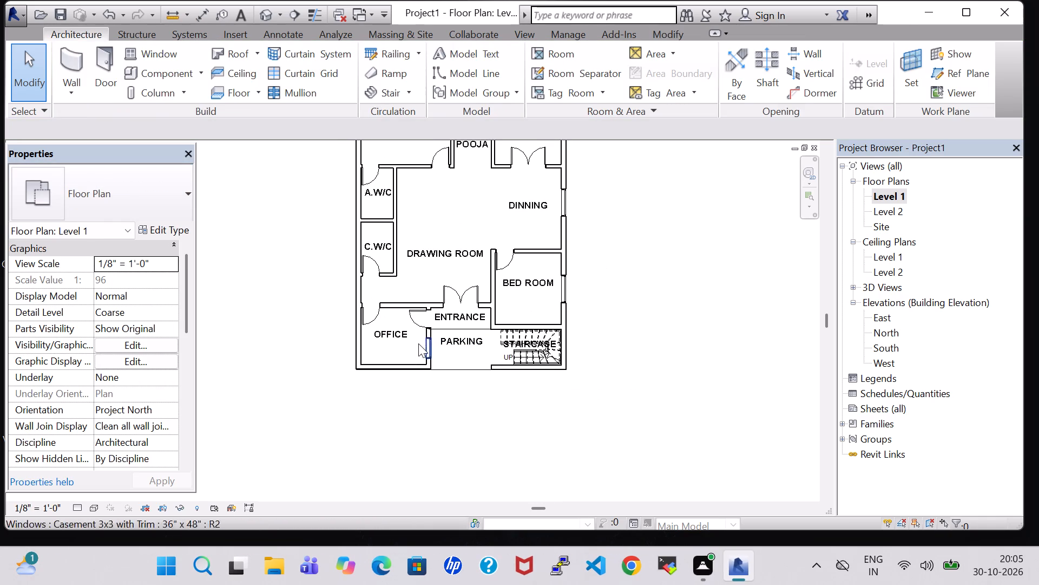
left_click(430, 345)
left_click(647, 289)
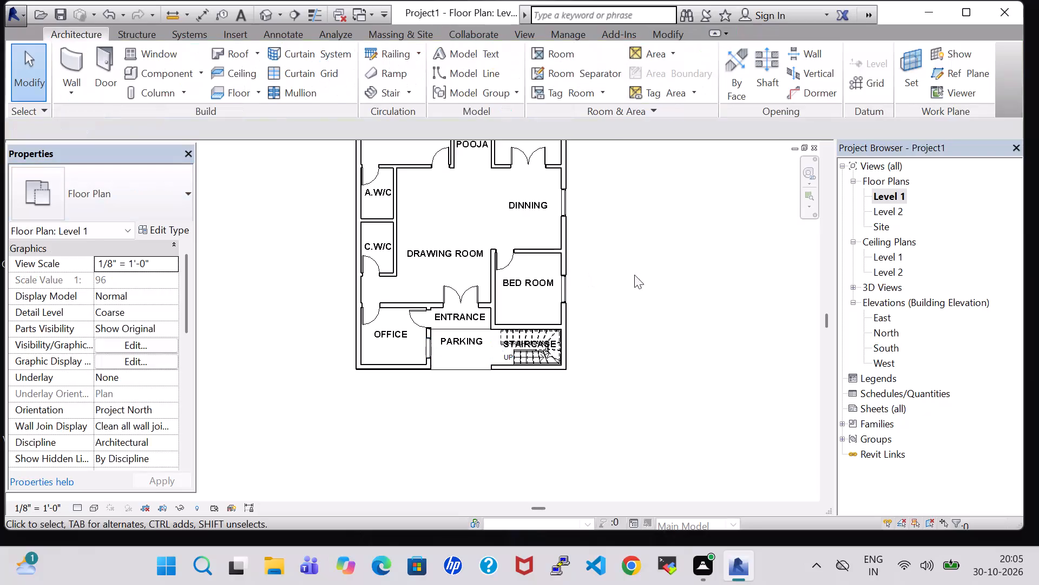
Inspect the windows on the building's outer walls in the 3D view from the front and both sides.
left_click(271, 9)
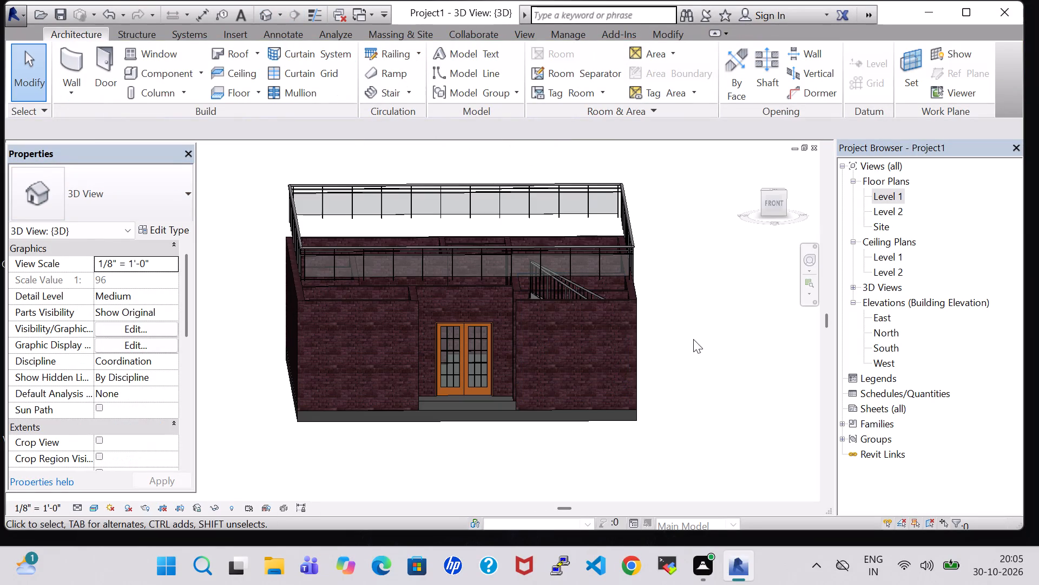
middle_click_drag(693, 339, 581, 367, "shift")
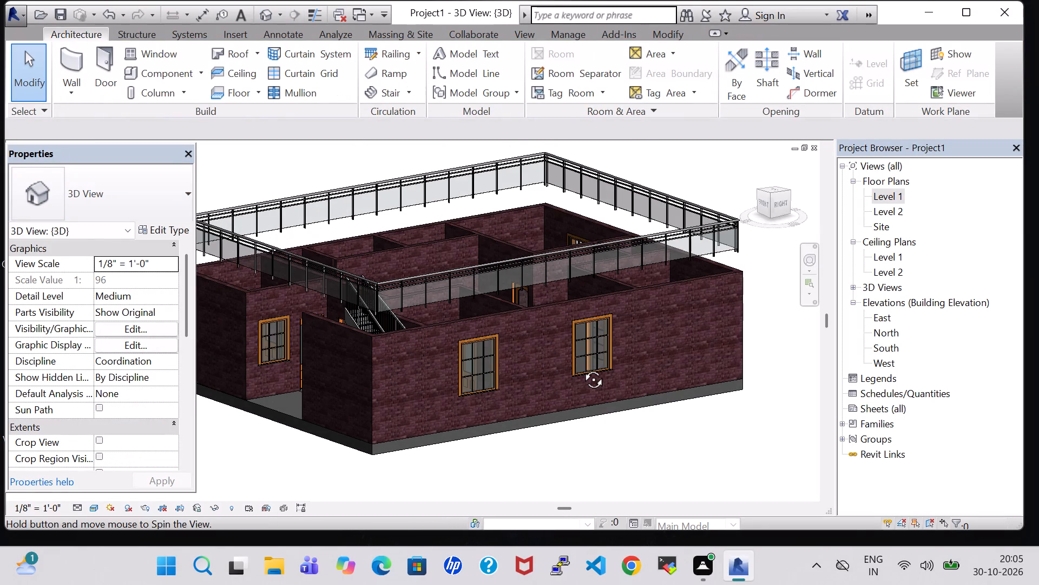
middle_click_drag(581, 367, 655, 373, "shift")
middle_click_drag(331, 469, 504, 439, "shift")
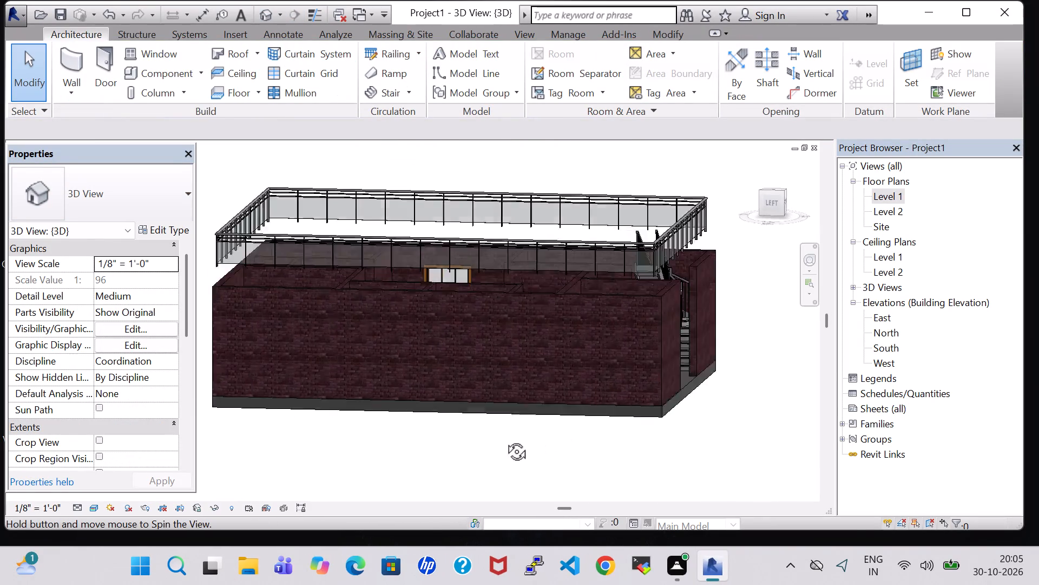
middle_click_drag(504, 439, 351, 460, "shift")
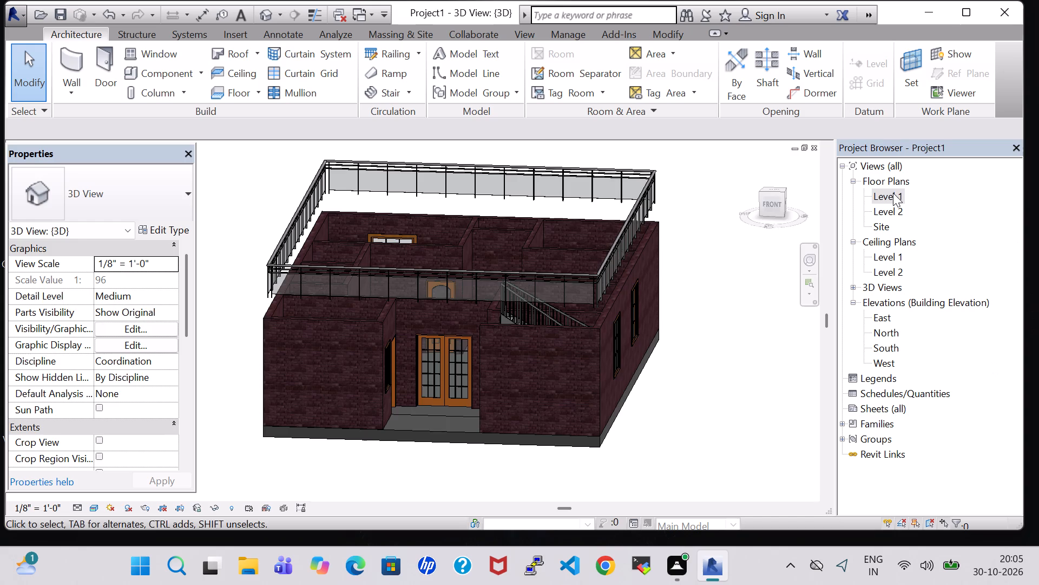
Return to the Level 1 floor plan and load the Casement Dbl with Trim window family from the US Imperial Windows library.
double_click(893, 193)
scroll(560, 251, "down", 2)
middle_click_drag(616, 192, 616, 196)
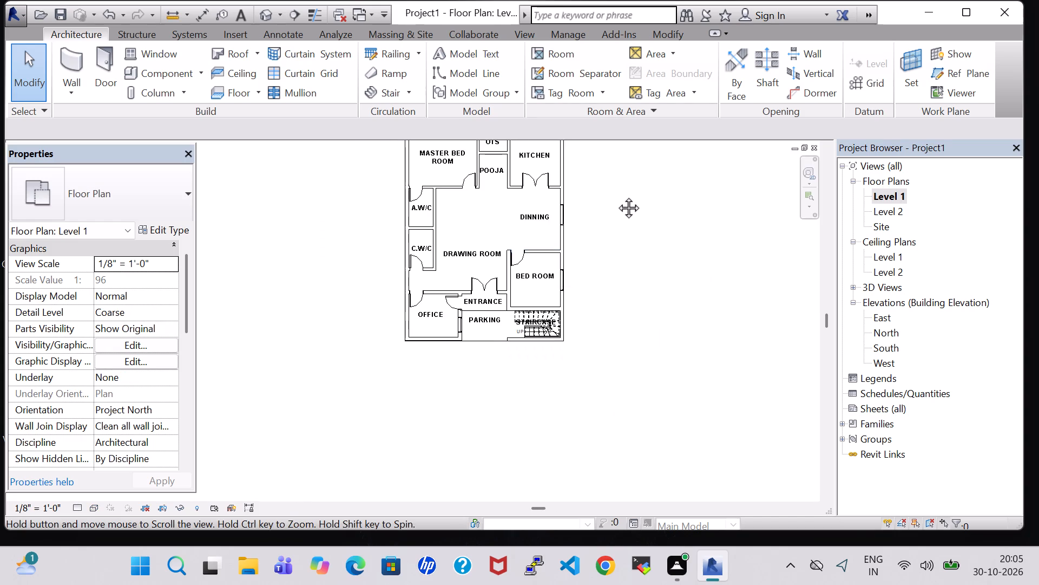
middle_click_drag(616, 196, 620, 261)
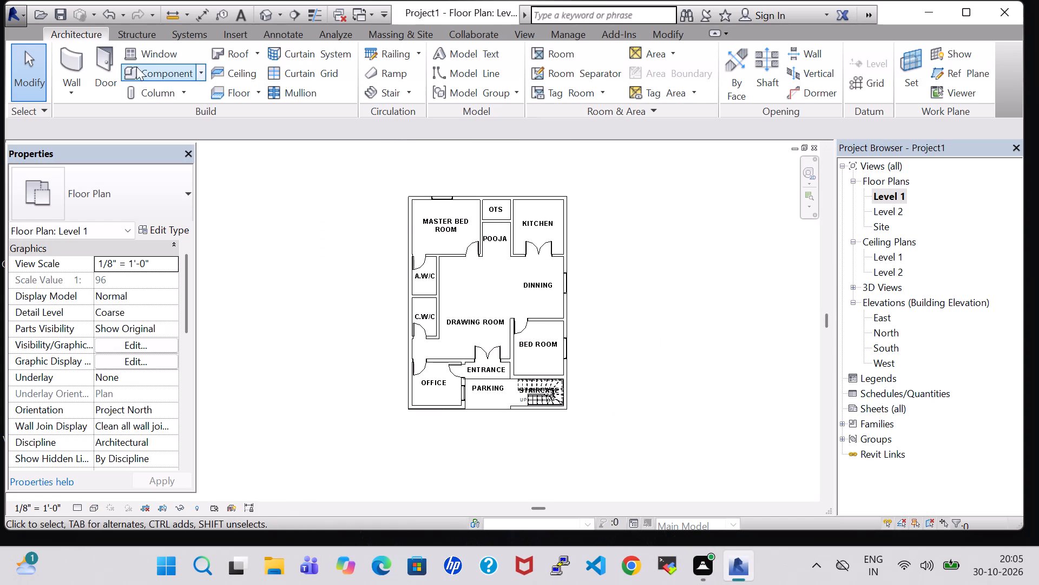
left_click(141, 51)
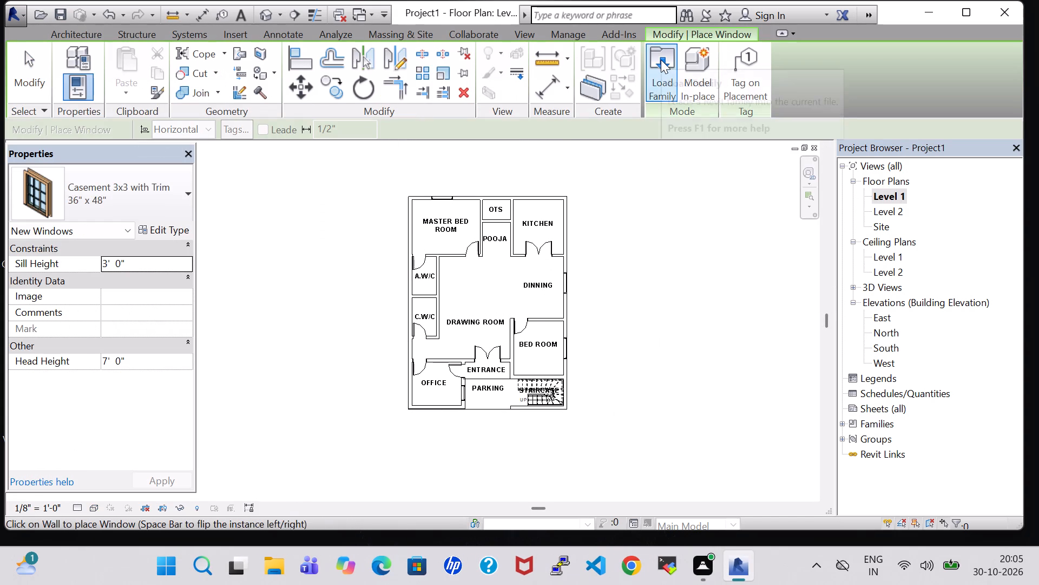
double_click(661, 60)
scroll(623, 258, "down", 1)
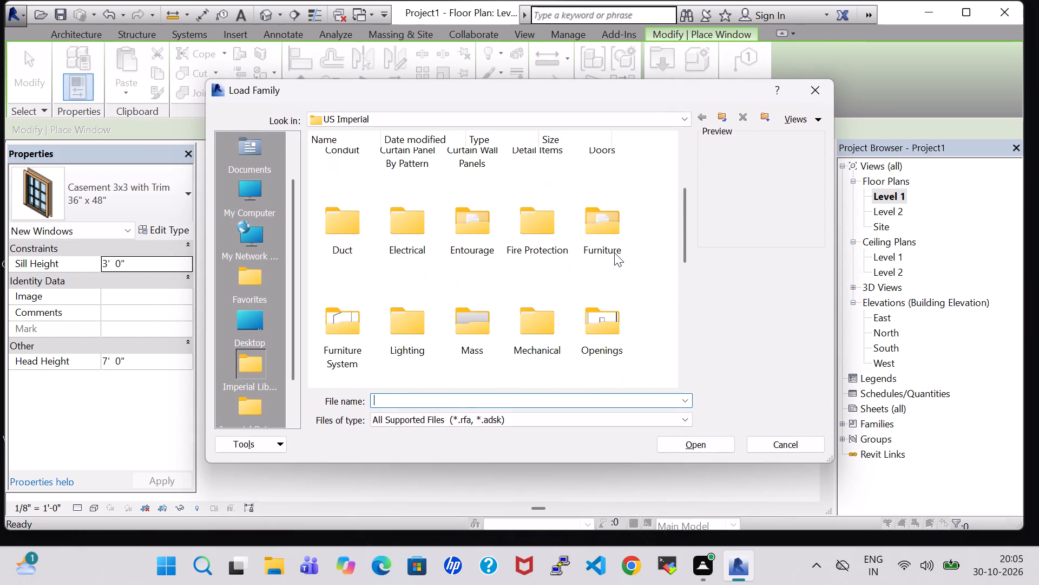
scroll(602, 229, "down", 3)
double_click(475, 328)
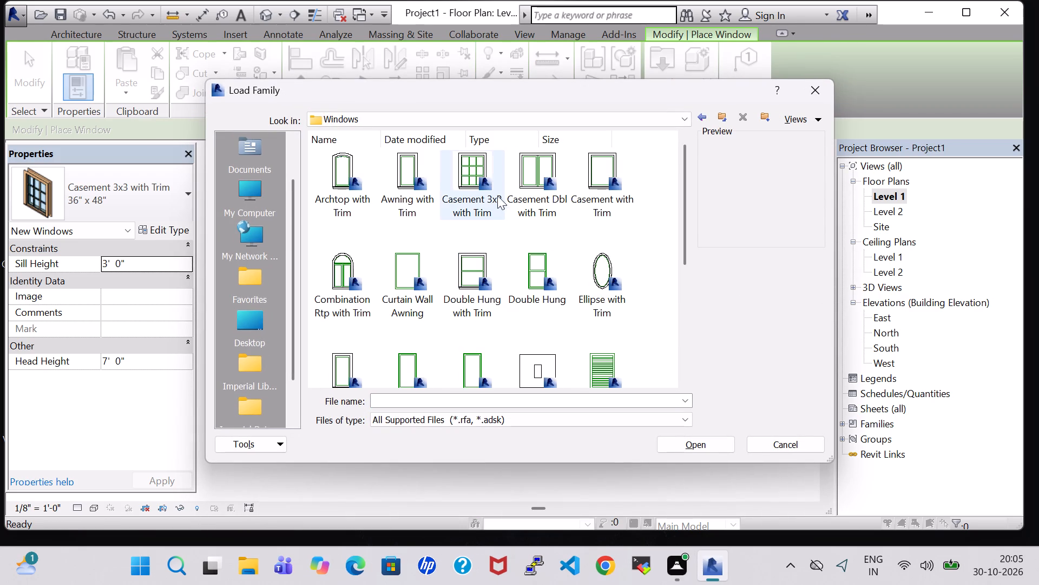
left_click(549, 185)
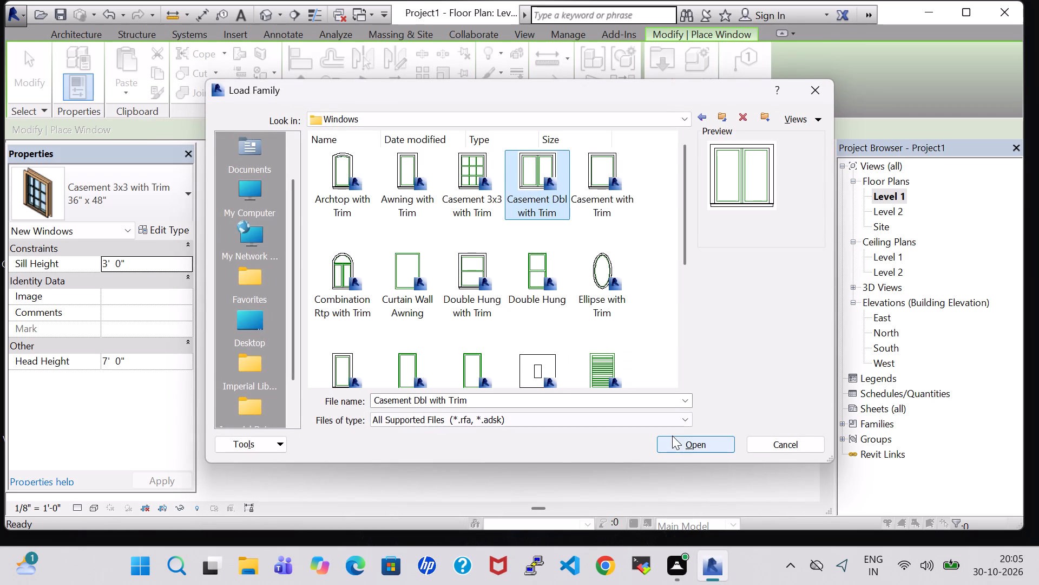
left_click(681, 447)
Place a 48" x 48" Casement Dbl with Trim window in the kitchen's outer wall, centred 5'-6 1/2" from each cross wall.
scroll(582, 311, "up", 4)
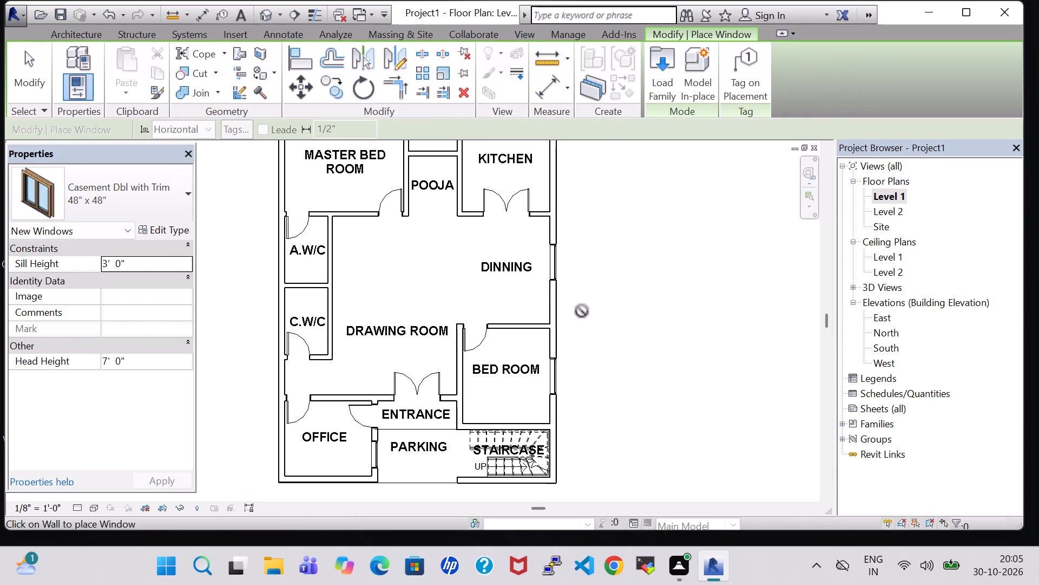
middle_click_drag(610, 281, 597, 406)
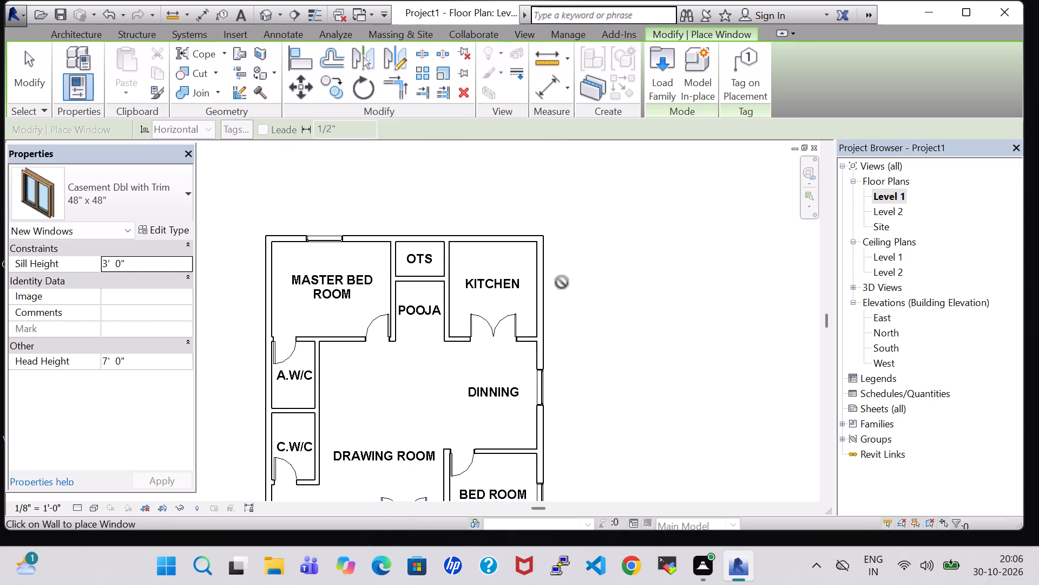
left_click(549, 295)
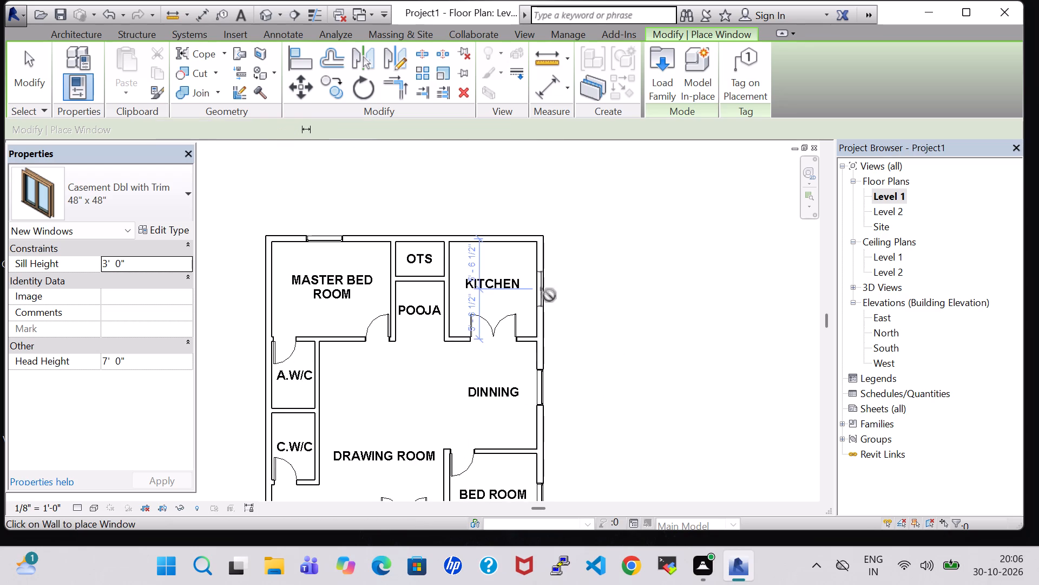
scroll(634, 407, "down", 2)
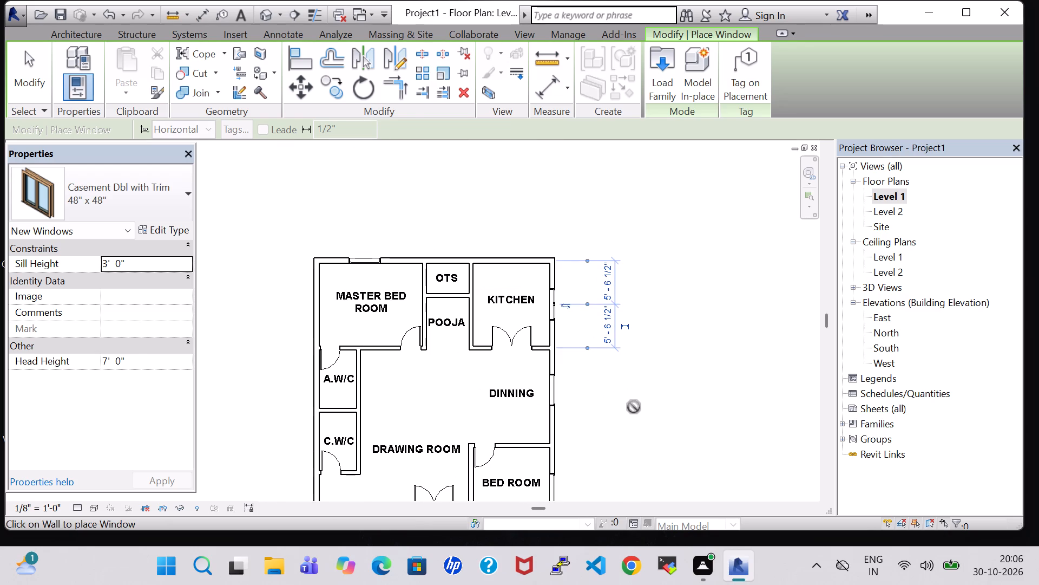
key("Escape")
key("Escape")
key("Escape")
Load the Transom with Trim window family from the US Imperial Windows library.
left_click(157, 57)
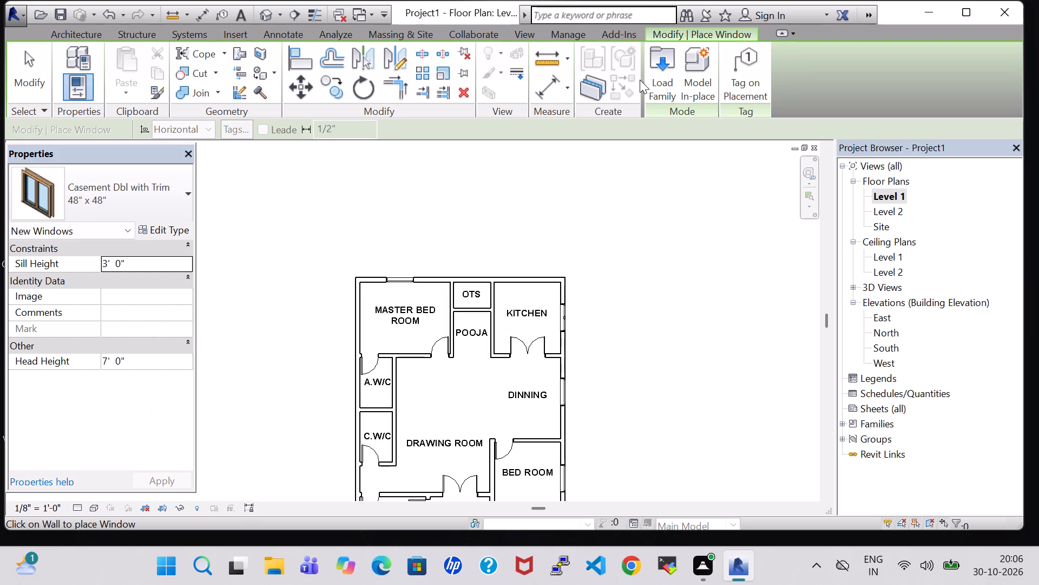
left_click(675, 77)
scroll(602, 298, "down", 1)
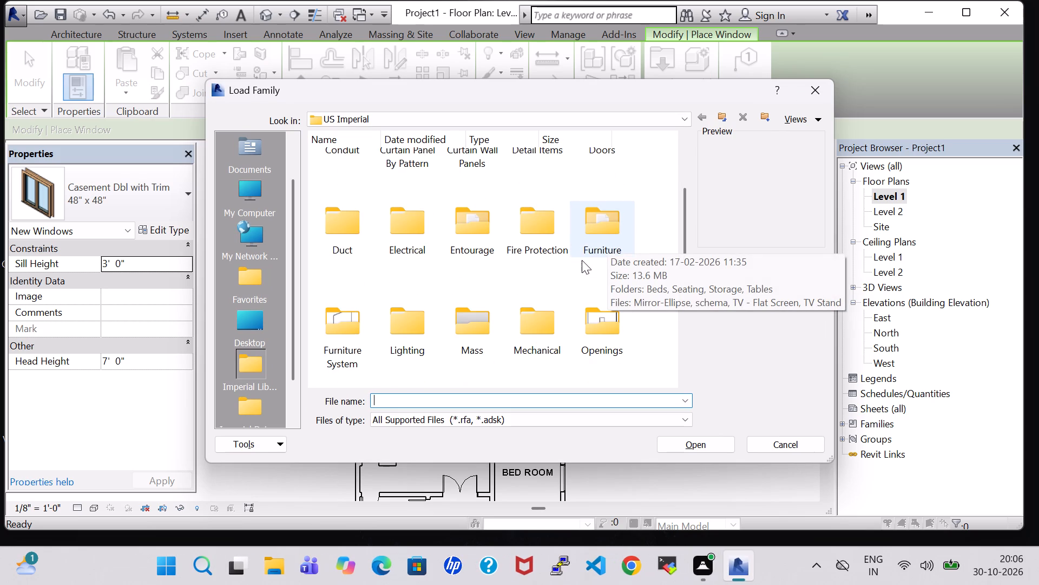
scroll(567, 249, "down", 2)
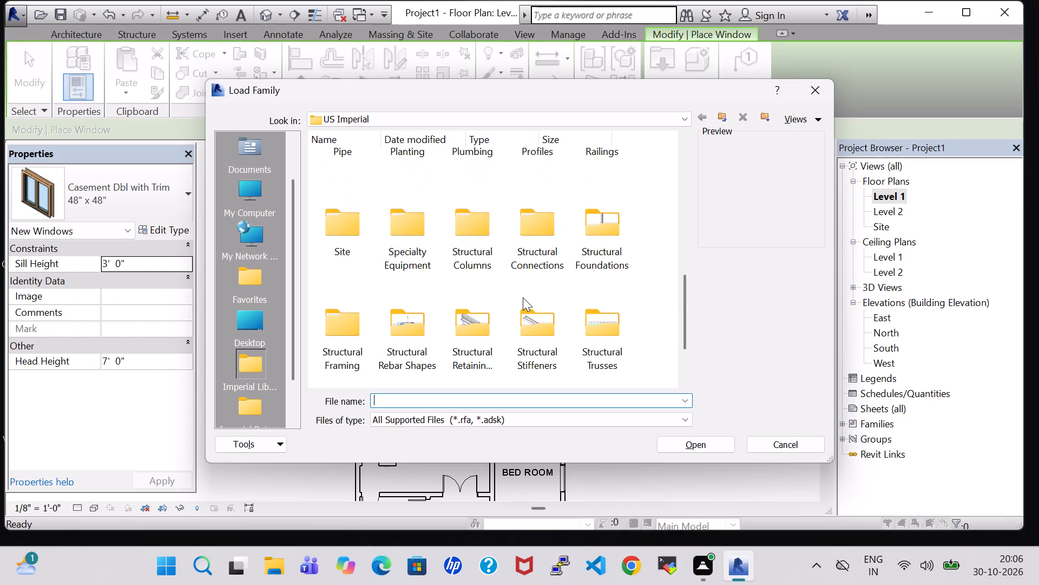
scroll(521, 301, "down", 1)
double_click(489, 341)
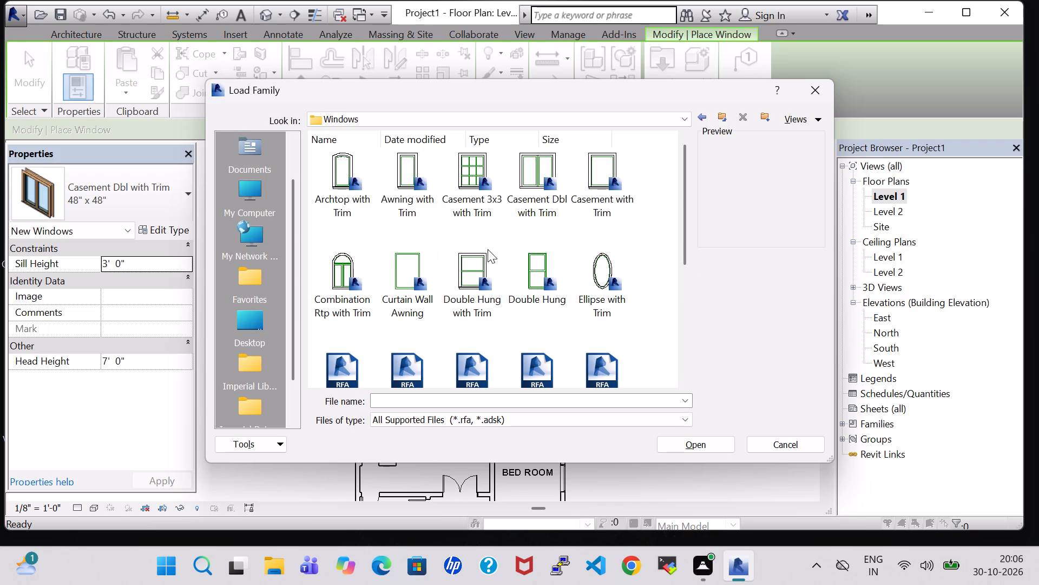
scroll(488, 249, "down", 2)
left_click(525, 259)
left_click(695, 443)
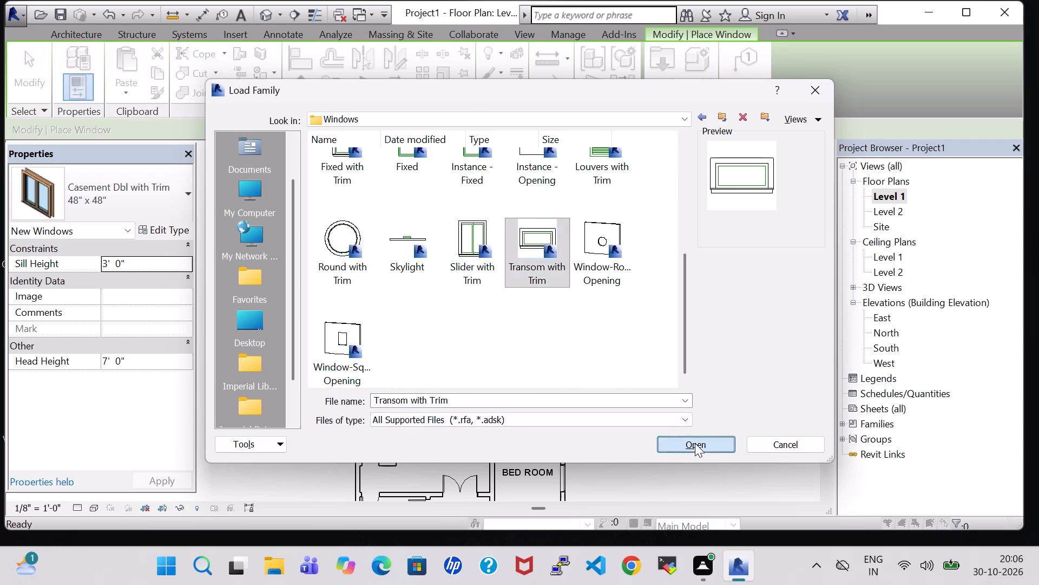
Place 24" x 24" transom windows in the outer wall of C.W/C and A.W/C, about 2'-5" and 2'-10" from their shared partition.
left_click(152, 194)
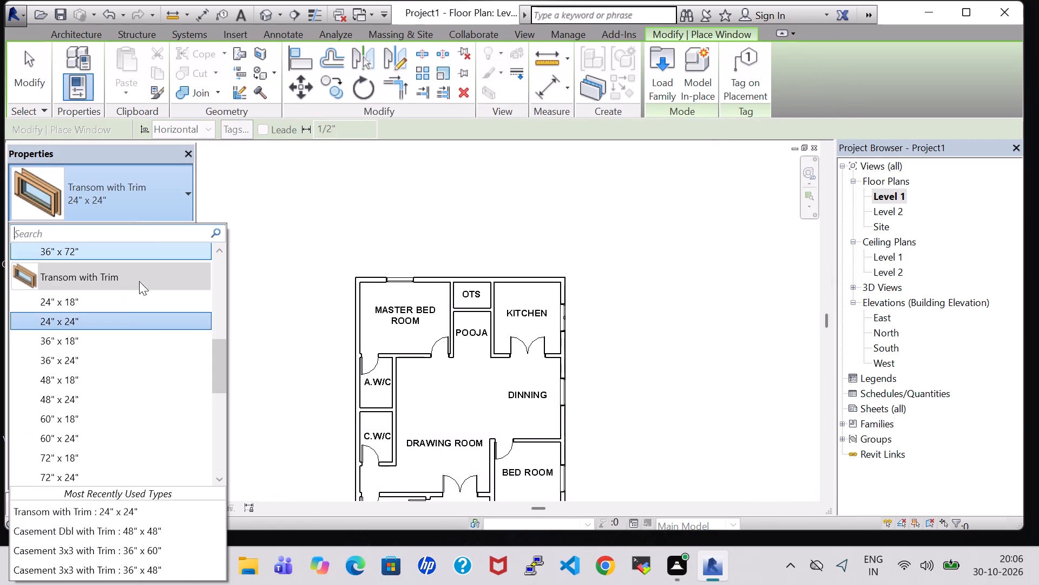
left_click(129, 322)
middle_click_drag(438, 386, 457, 261)
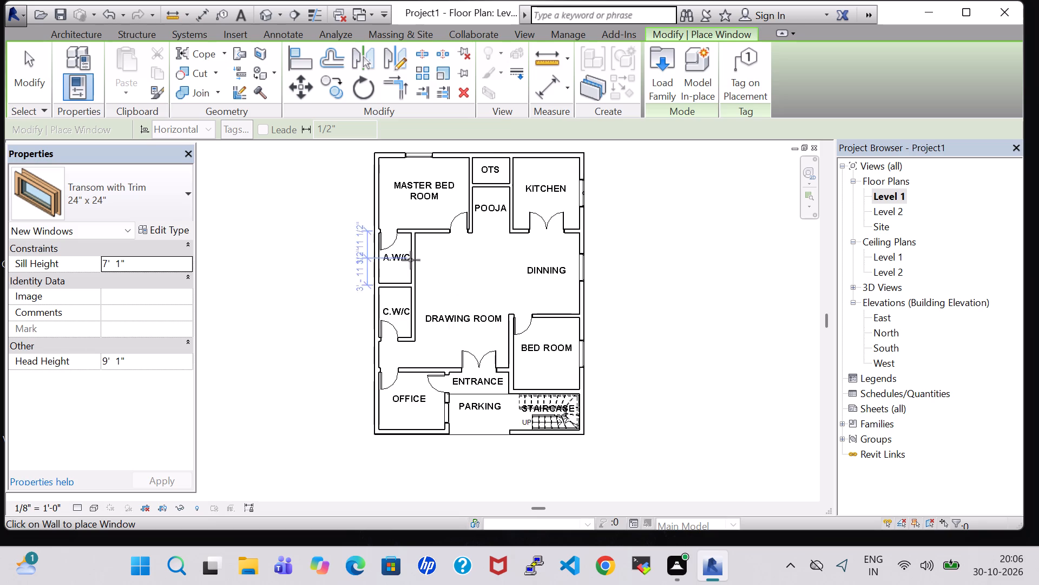
scroll(404, 260, "up", 8)
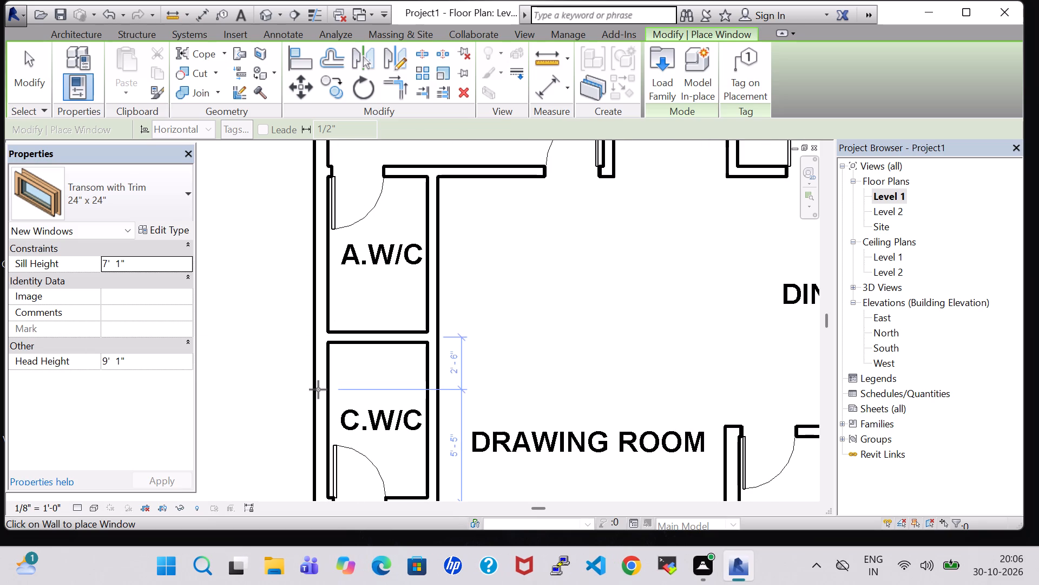
left_click(320, 388)
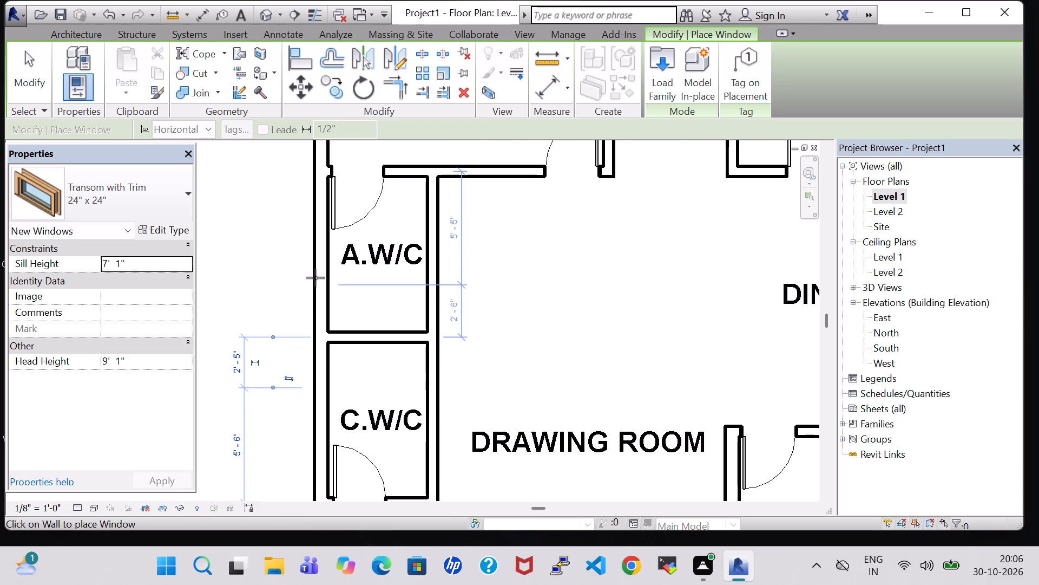
left_click(321, 278)
scroll(324, 286, "down", 4)
scroll(507, 313, "down", 2)
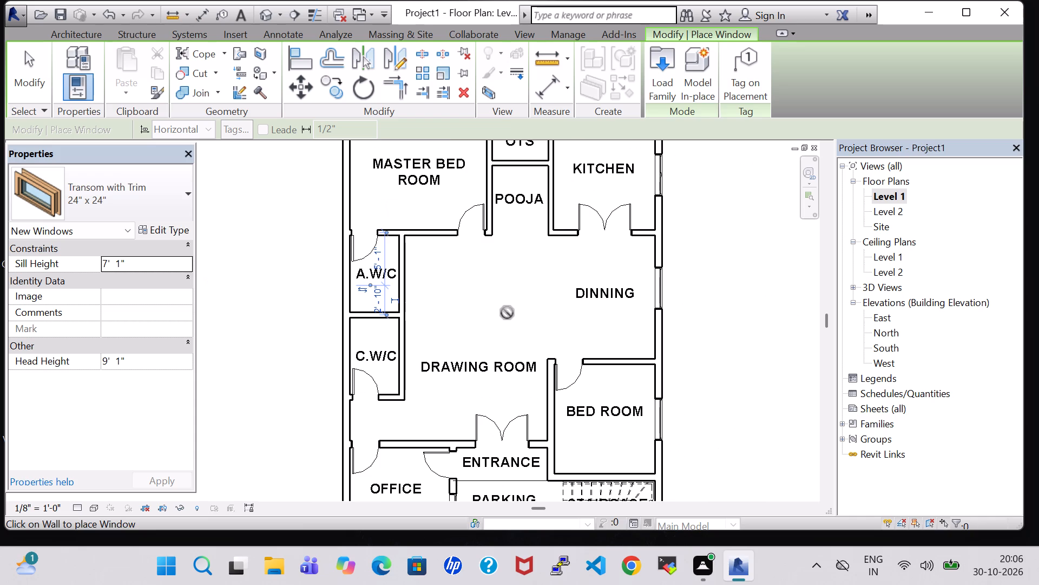
middle_click_drag(507, 313, 456, 331)
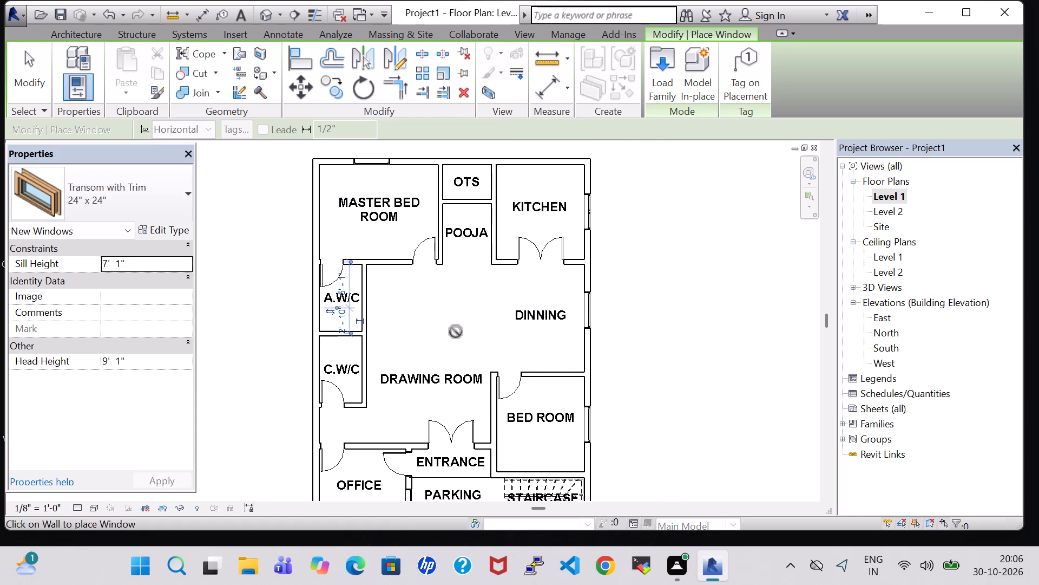
scroll(456, 331, "down", 1)
key("Escape")
key("Escape")
key("Escape")
key("Escape")
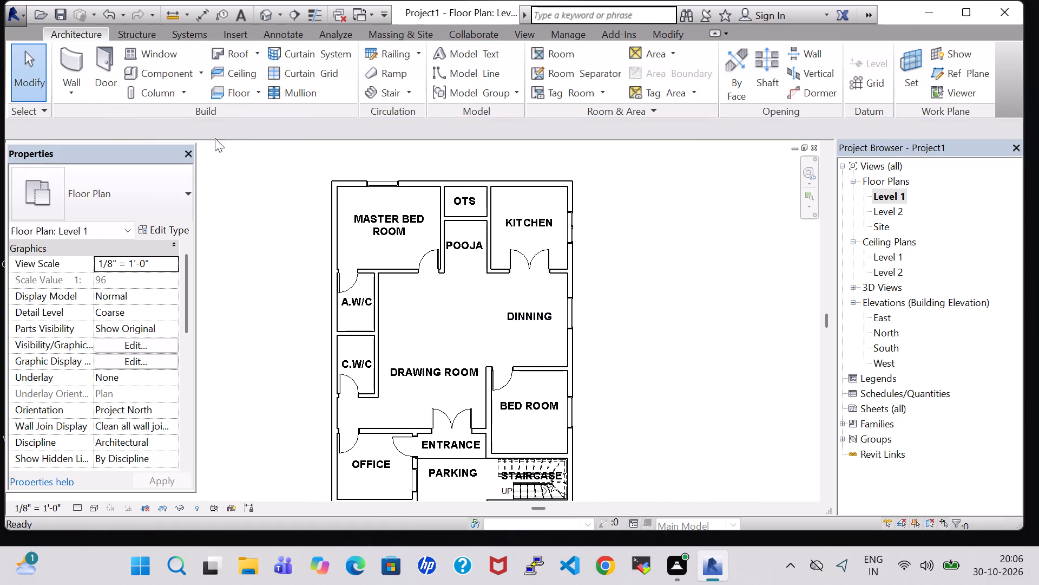
key("Escape")
Load the Double Hung window family from the US Imperial Windows library.
left_click(134, 55)
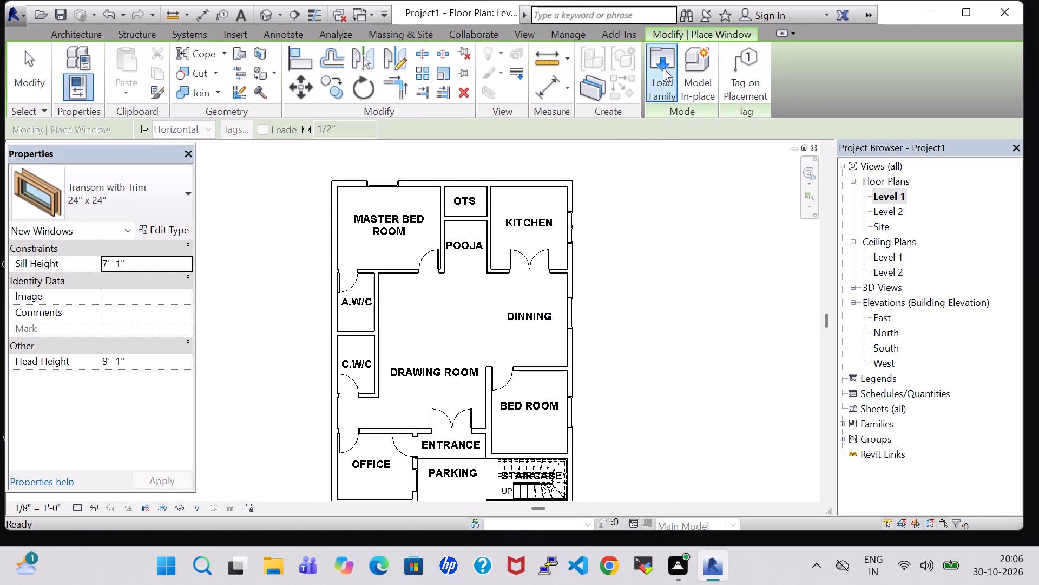
left_click(663, 68)
scroll(536, 229, "down", 7)
double_click(471, 331)
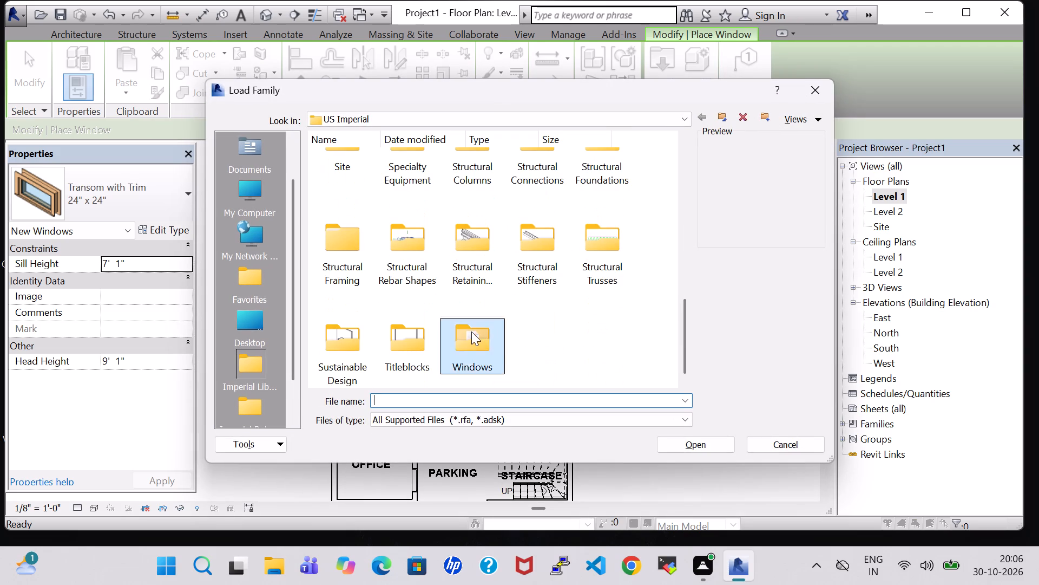
scroll(491, 272, "down", 1)
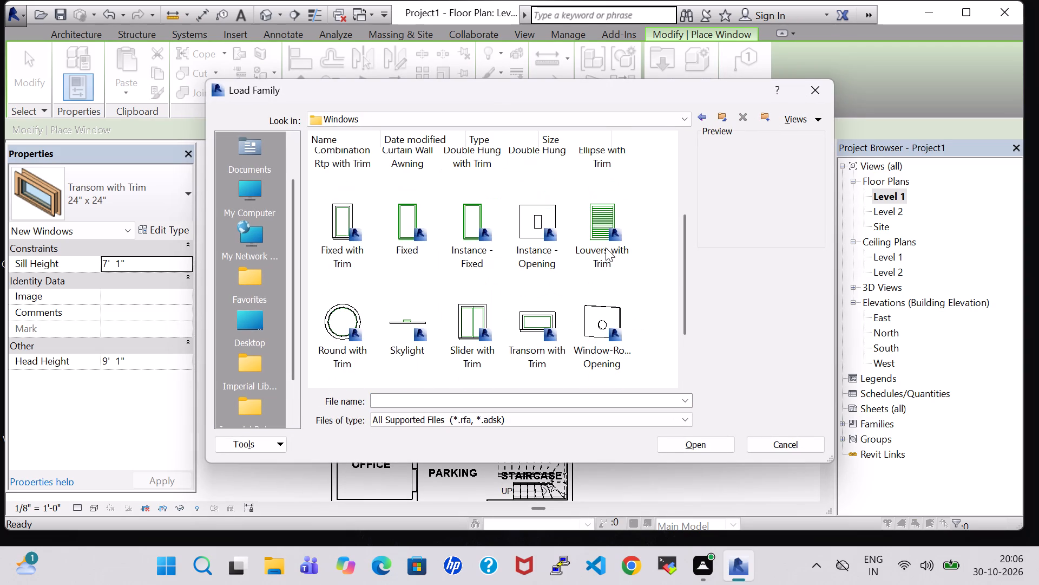
scroll(606, 247, "up", 1)
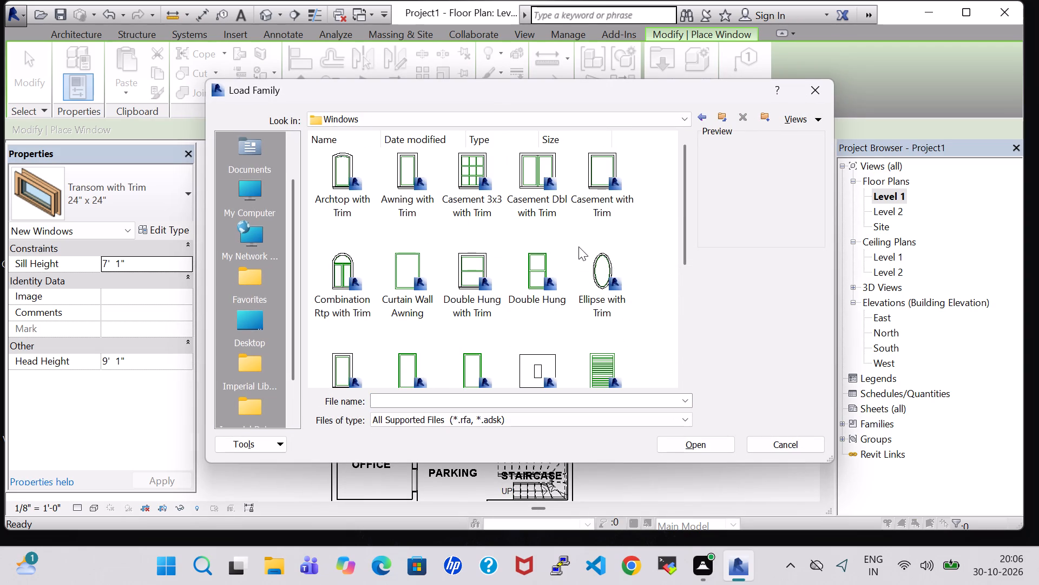
left_click(485, 263)
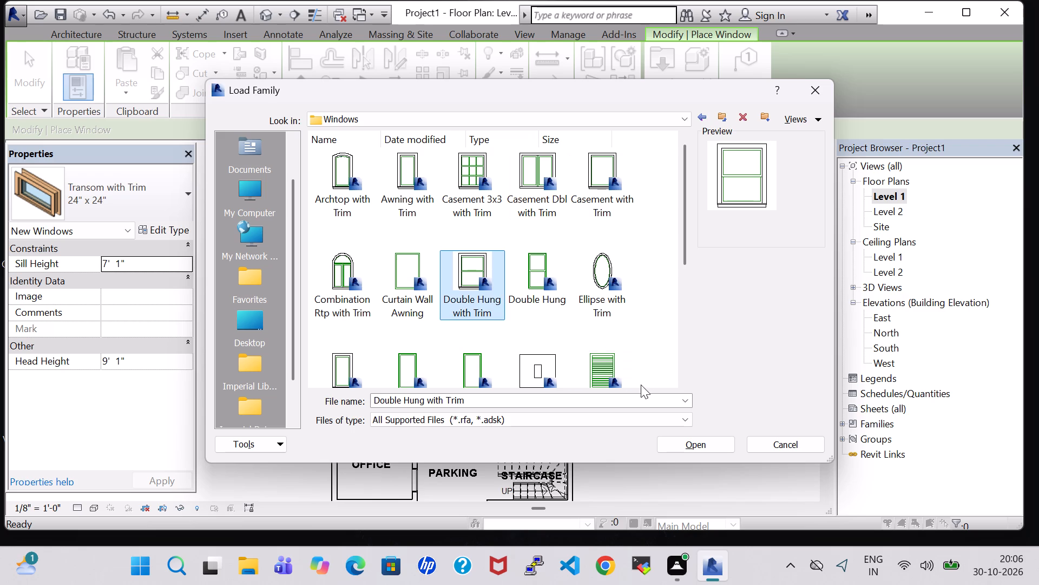
left_click(546, 290)
left_click(694, 441)
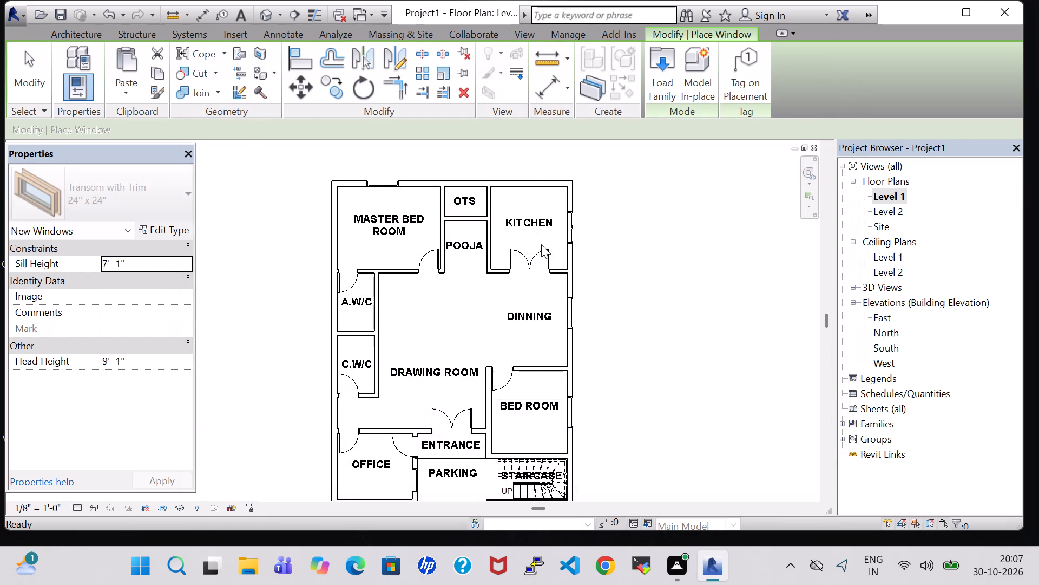
Place 36" x 48" Double Hung windows in the OTS-kitchen wall and the OTS-master bedroom wall.
scroll(477, 194, "up", 4)
left_click(494, 205)
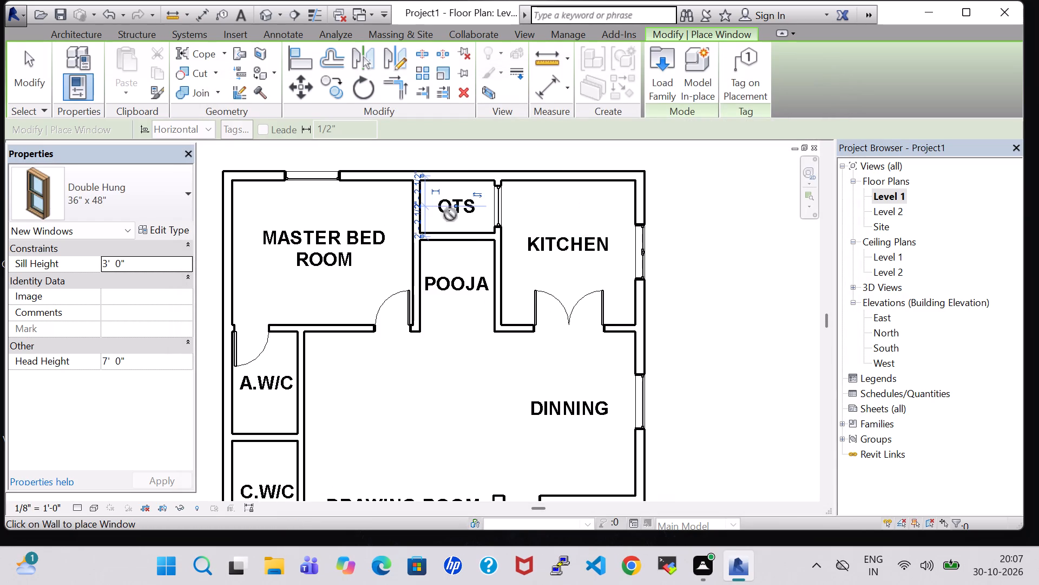
key("Escape")
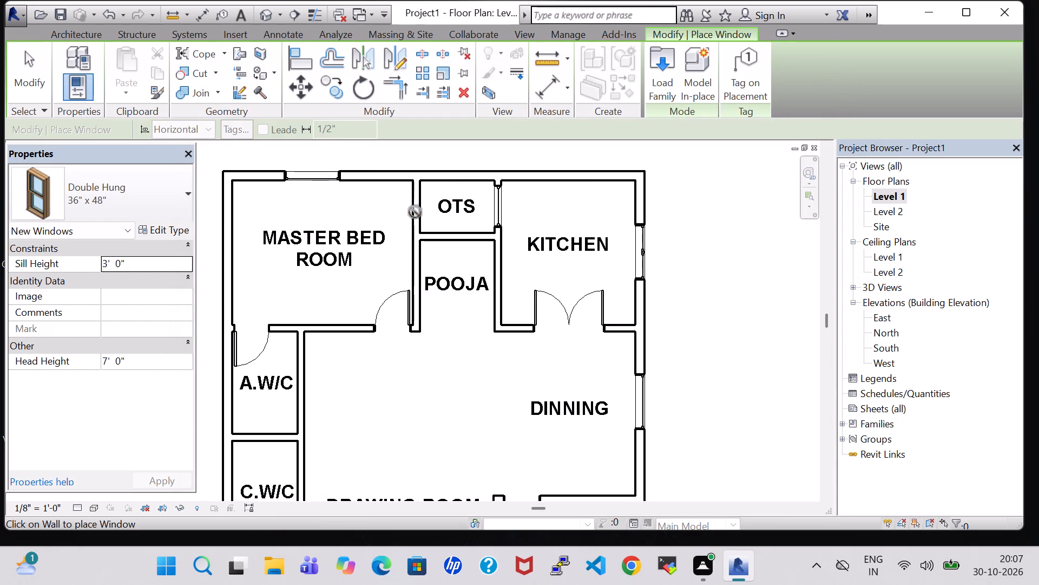
left_click(417, 212)
Examine the newly placed windows and interior walls from several sides in the 3D view.
left_click(261, 8)
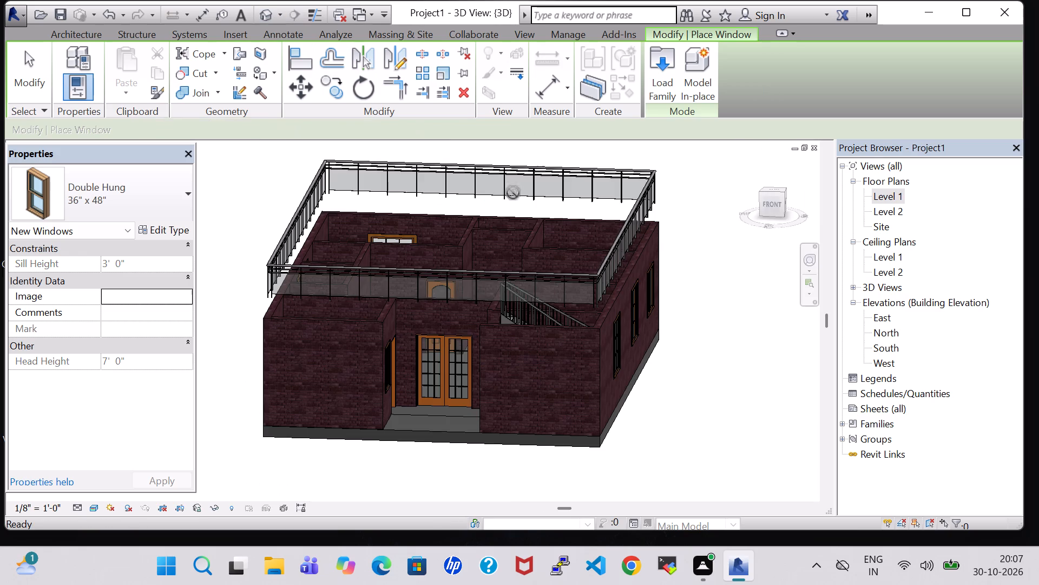
middle_click(729, 342, "shift")
middle_click(729, 342, "shift")
middle_click(624, 416, "shift")
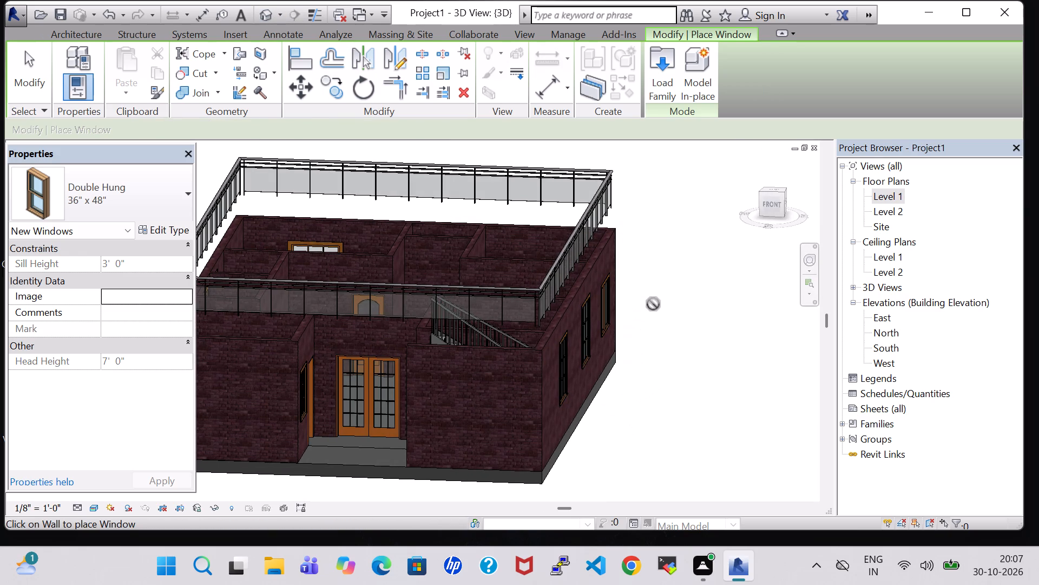
middle_click(653, 304, "shift")
middle_click_drag(650, 318, 640, 364, "shift")
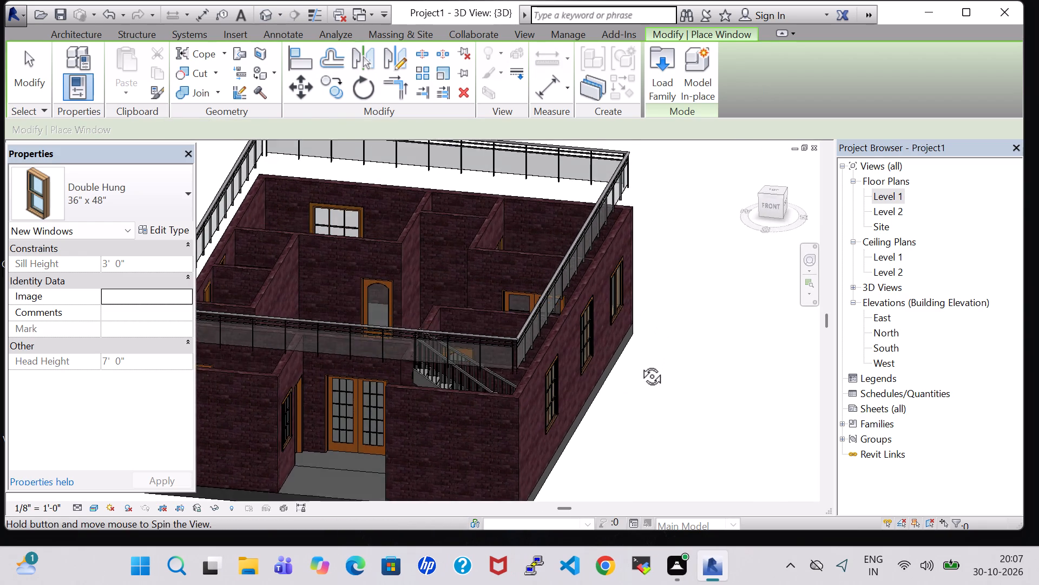
middle_click_drag(640, 364, 638, 370, "shift")
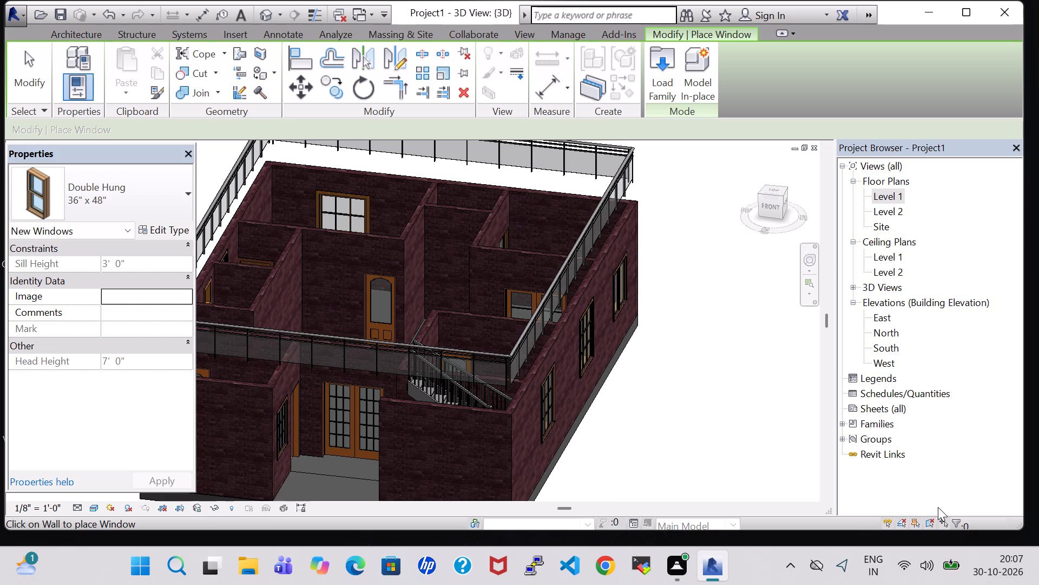
key("Escape")
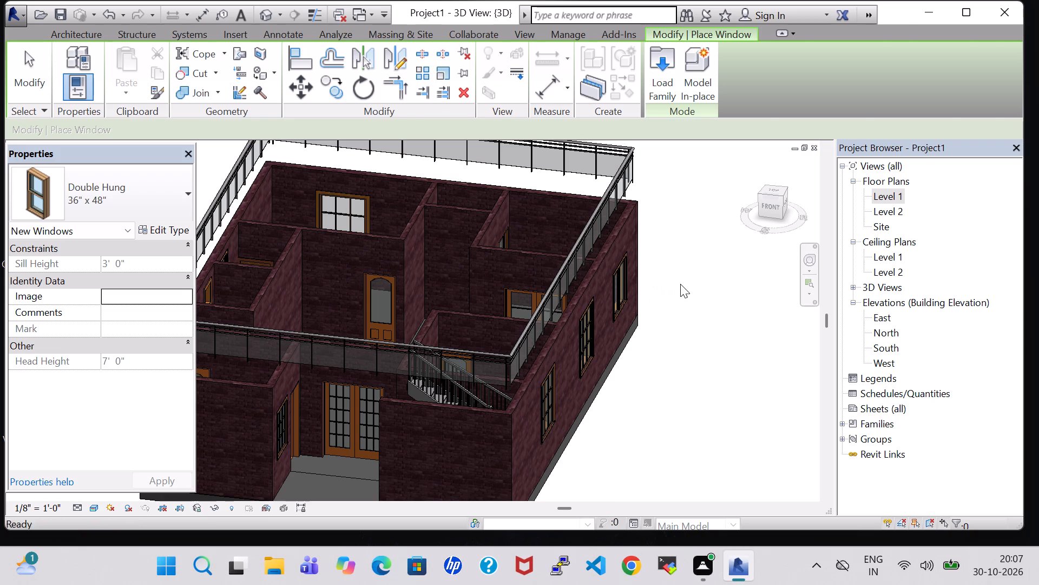
key("Escape")
key("Escape")
middle_click_drag(627, 219, 577, 365, "shift")
middle_click(560, 378, "shift")
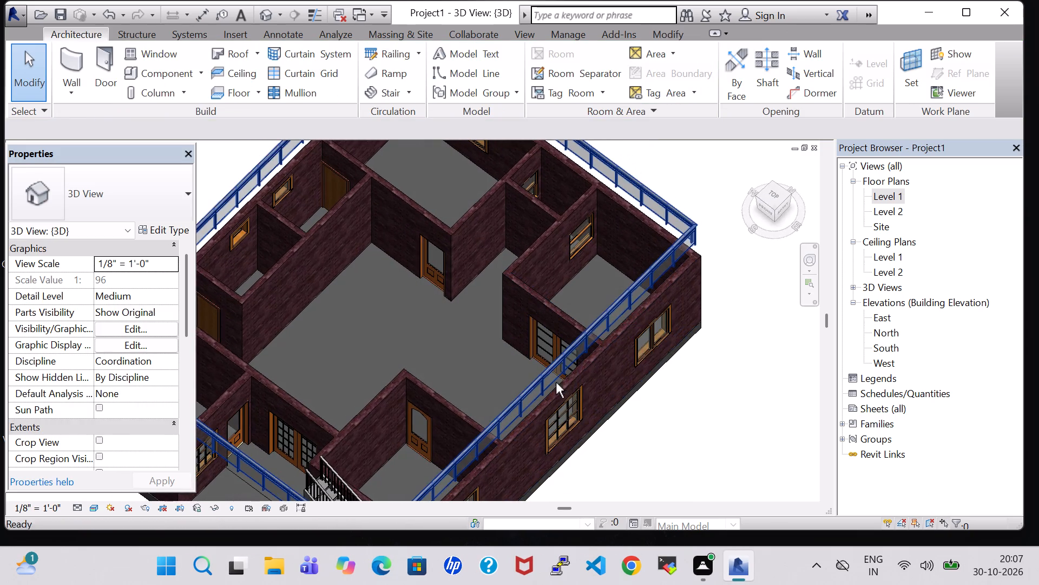
middle_click_drag(716, 340, 691, 333, "shift")
middle_click(603, 333, "shift")
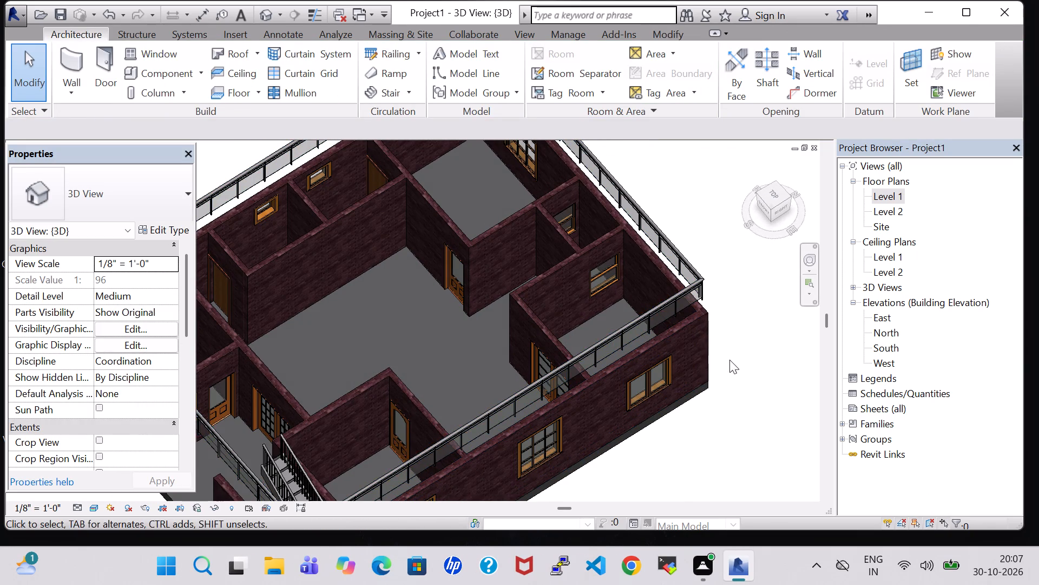
middle_click_drag(729, 360, 693, 344, "shift")
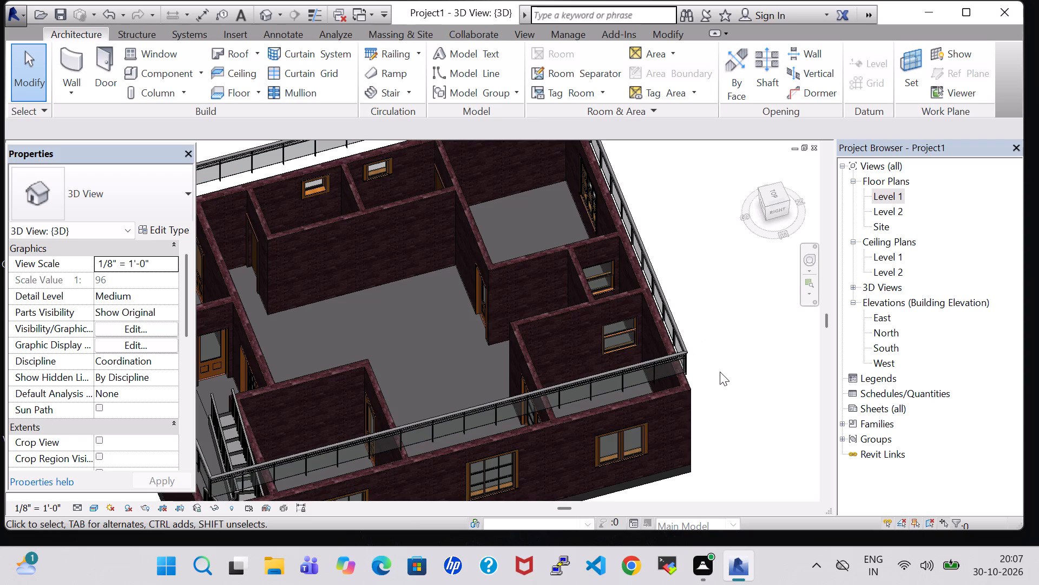
middle_click_drag(720, 372, 697, 304, "shift")
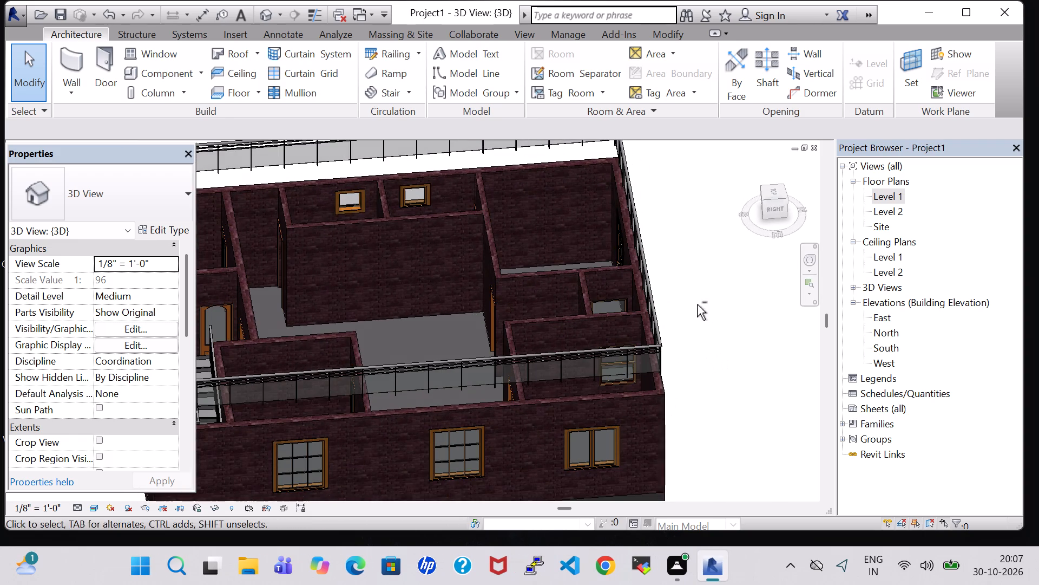
middle_click_drag(697, 343, 824, 329)
middle_click(638, 393)
middle_click_drag(638, 388, 640, 335, "shift")
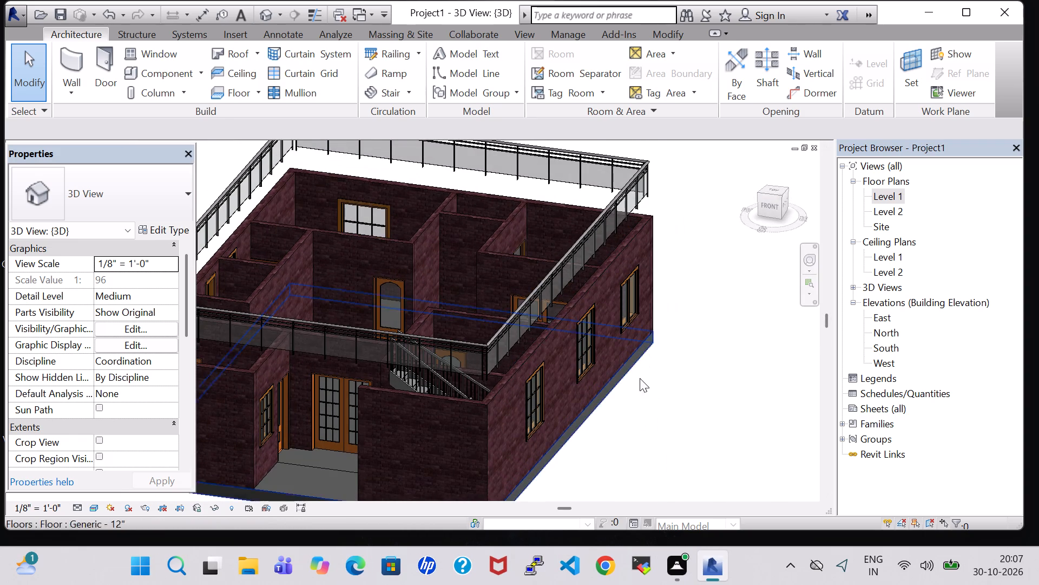
middle_click_drag(639, 420, 811, 396)
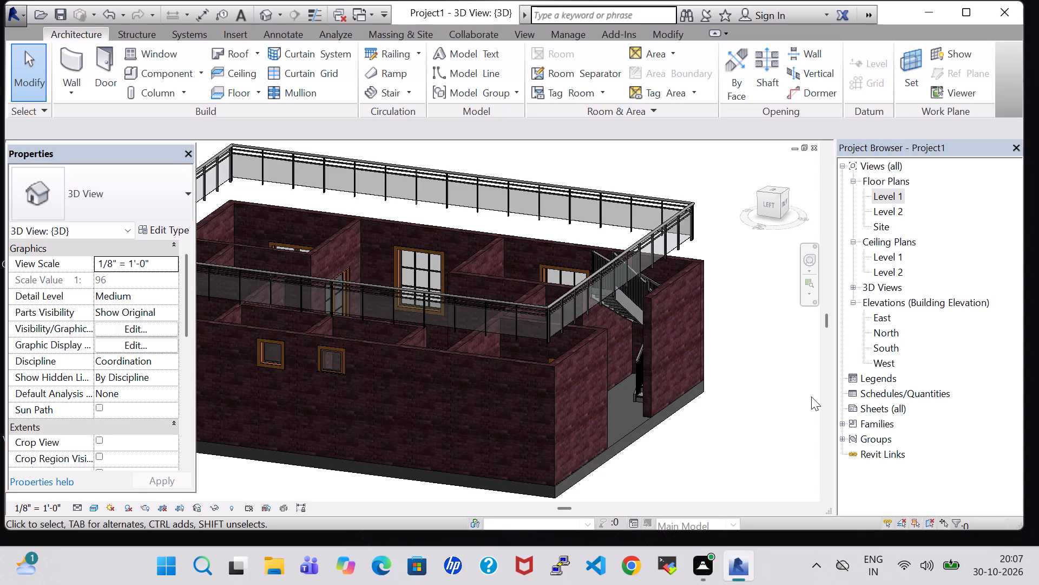
middle_click_drag(759, 405, 646, 445, "shift")
middle_click_drag(646, 445, 587, 422, "shift")
middle_click_drag(582, 421, 608, 364, "shift")
middle_click_drag(608, 369, 649, 374)
left_click(677, 442)
middle_click_drag(712, 327, 714, 366, "shift")
Return to the Level 1 floor plan with the whole building in view.
double_click(885, 198)
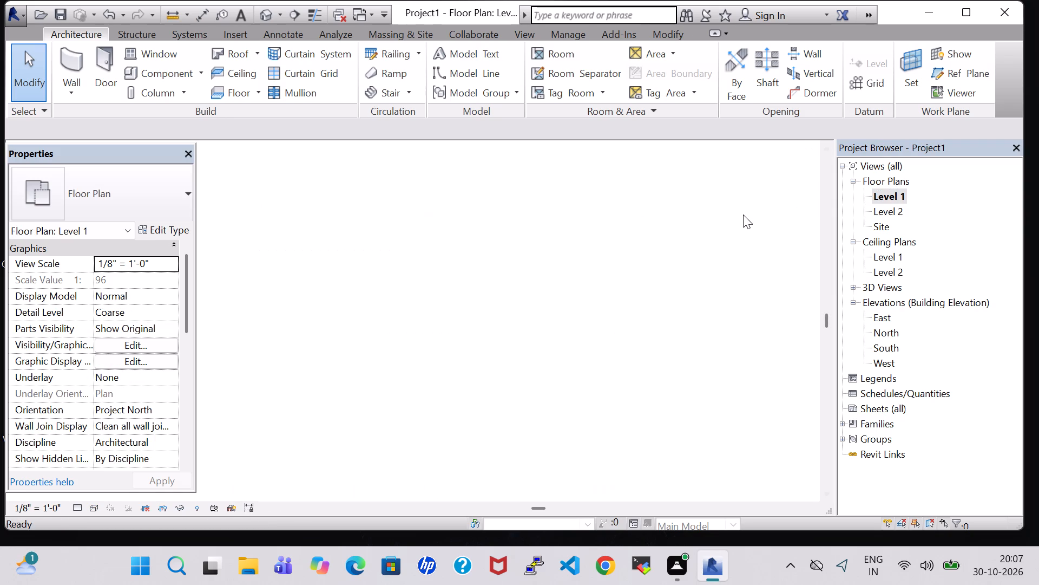
scroll(556, 272, "down", 5)
middle_click_drag(660, 311, 644, 255)
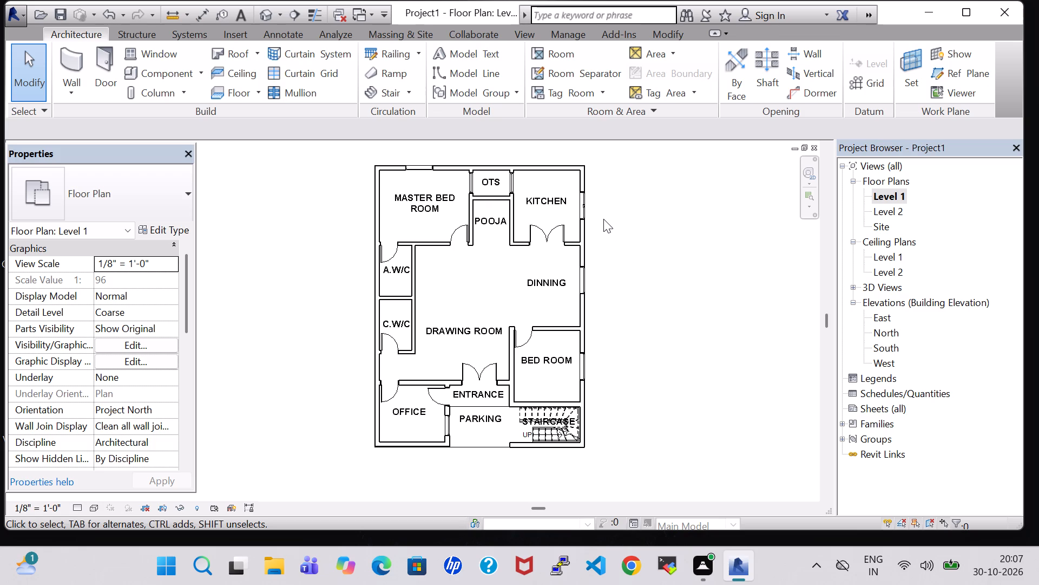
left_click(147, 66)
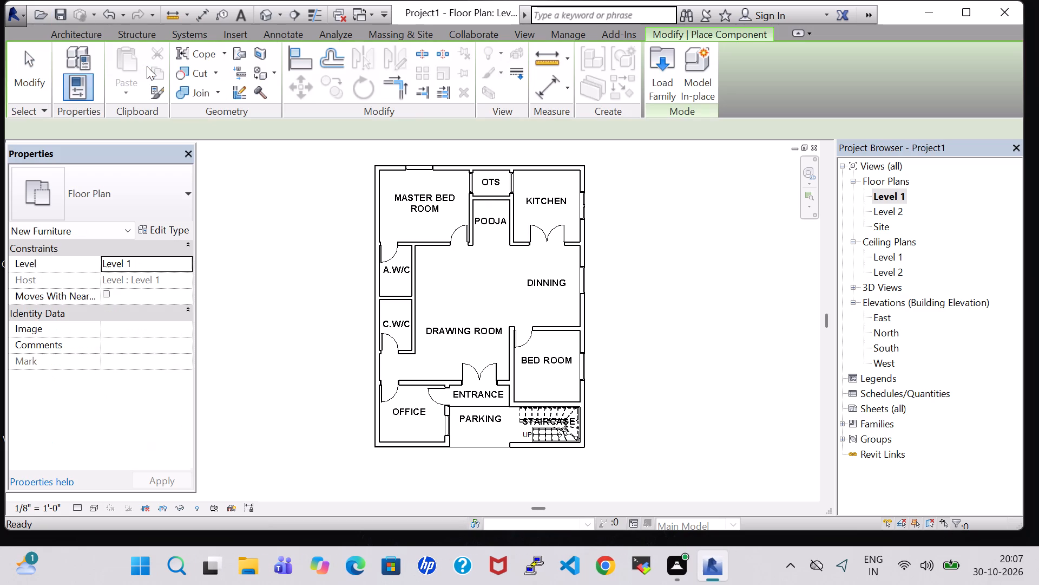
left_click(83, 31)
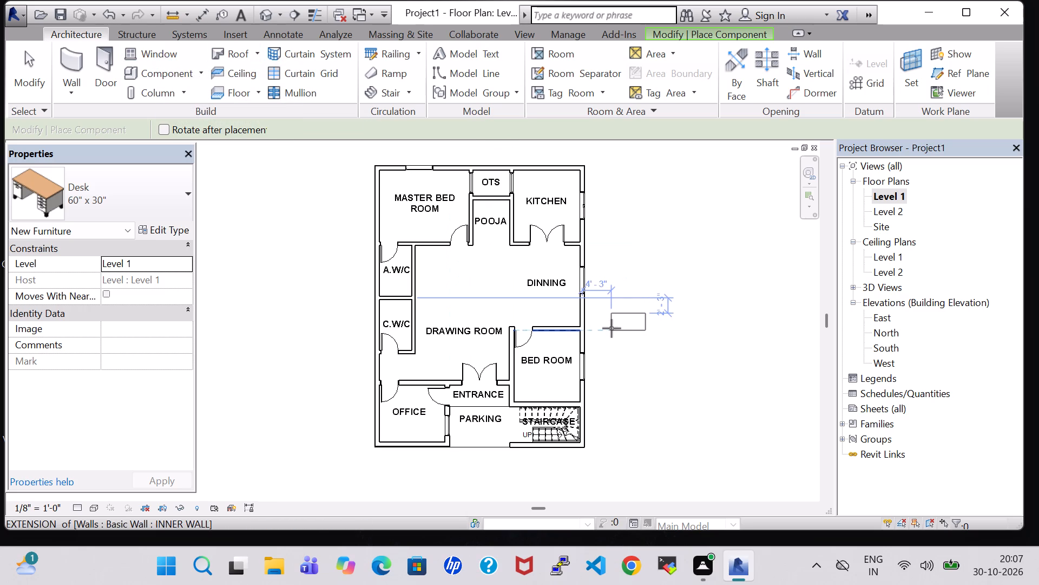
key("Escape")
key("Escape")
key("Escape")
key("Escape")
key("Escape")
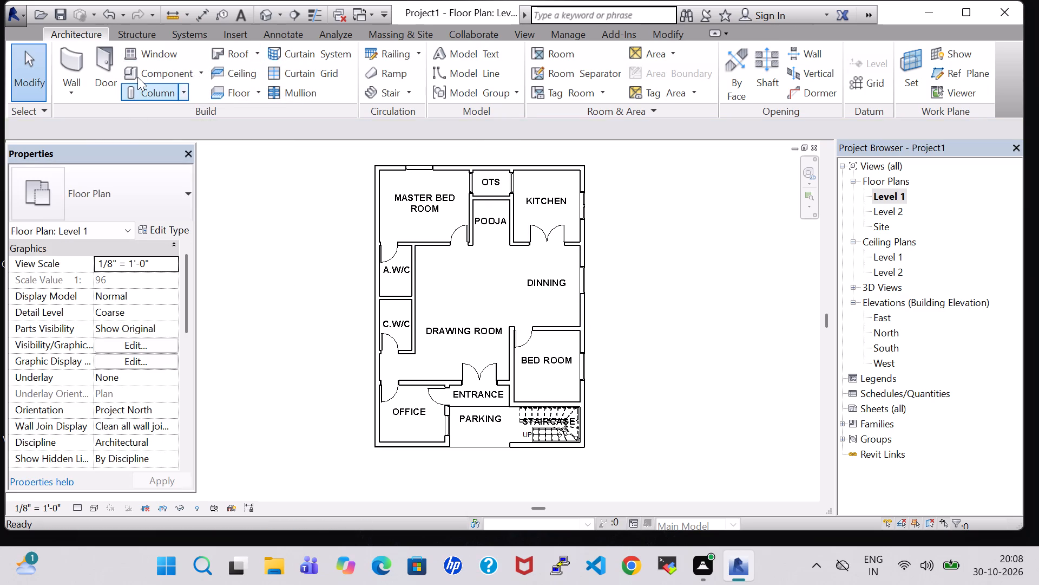
Place a 60" x 30" Desk component in the office, rotated lengthwise, about 3'-8" from the outer side wall and 2'-10" from the drawing-room wall.
left_click(137, 77)
scroll(388, 402, "up", 4)
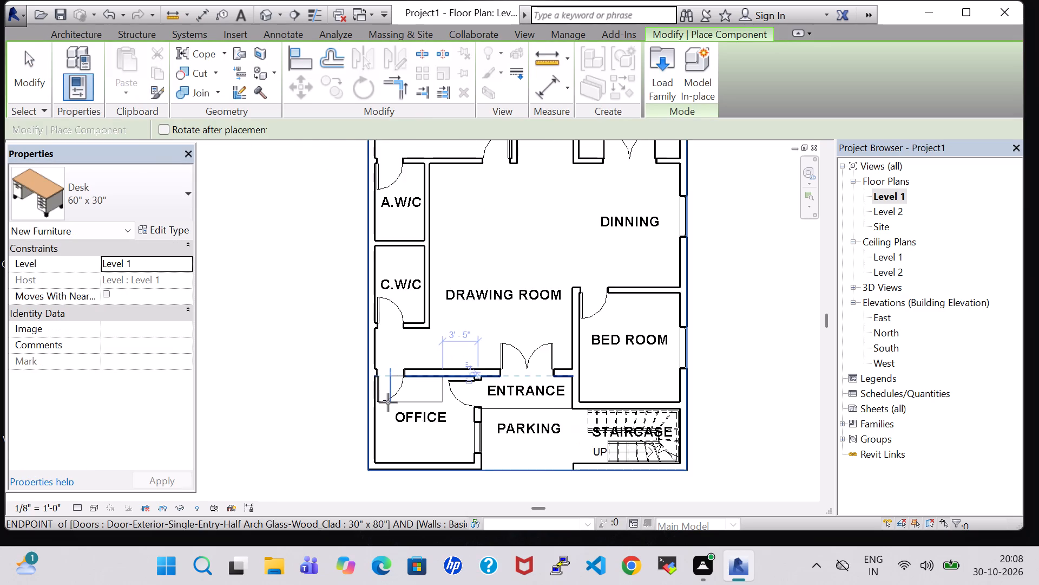
scroll(388, 402, "up", 3)
middle_click_drag(408, 495, 409, 490)
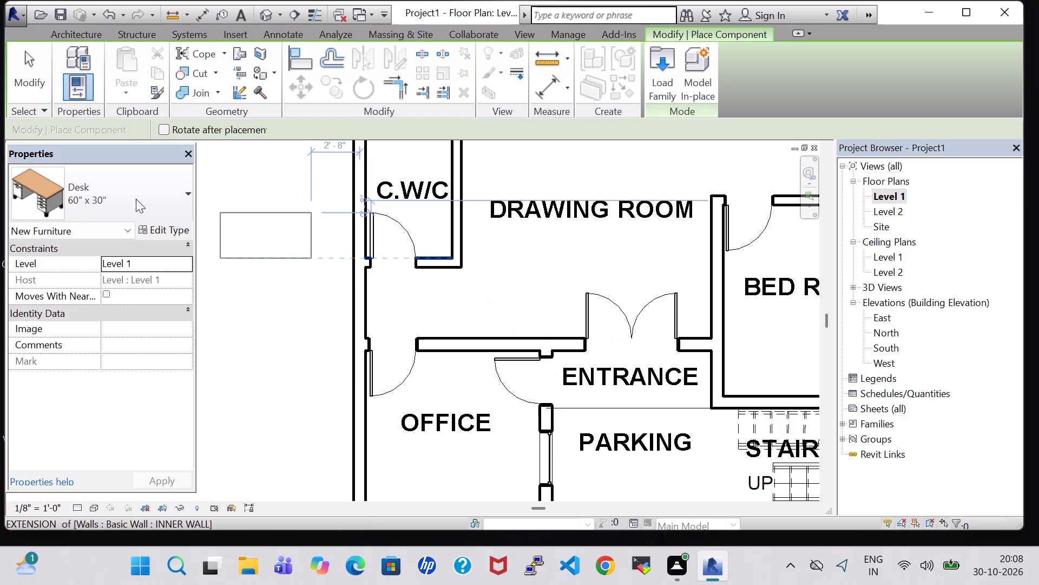
middle_click_drag(411, 453, 415, 408)
key("space")
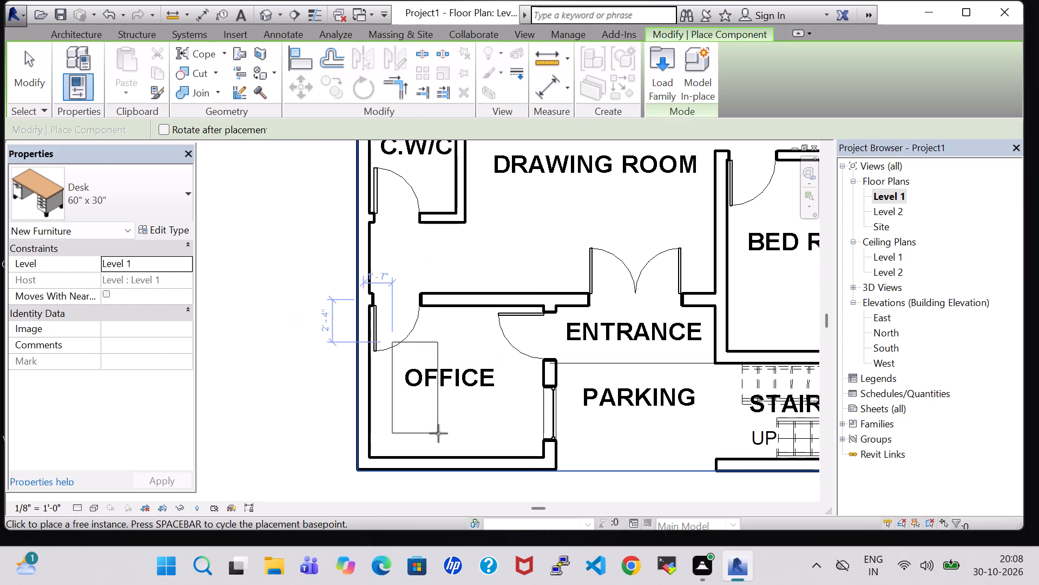
left_click(475, 443)
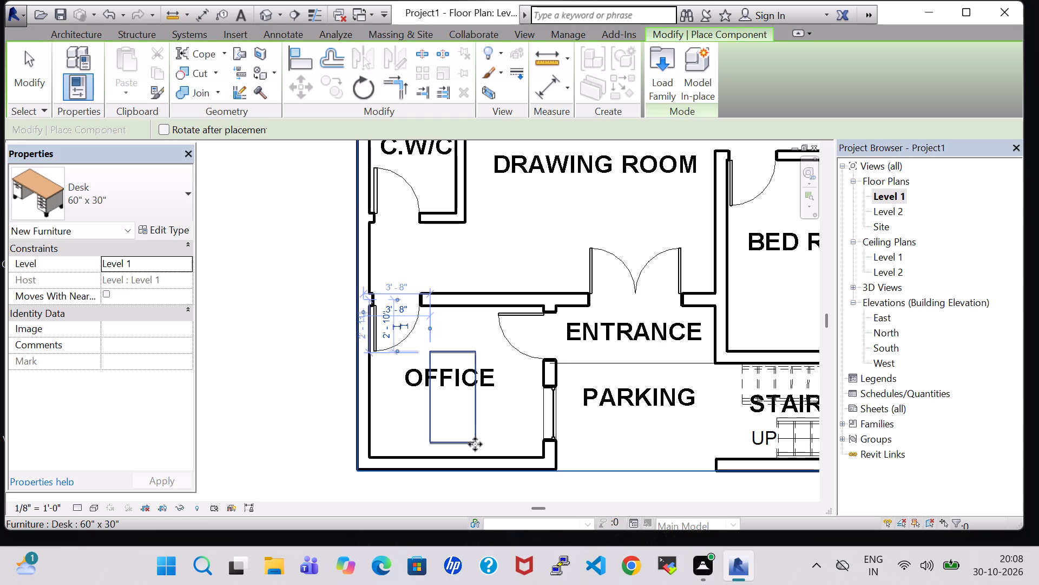
key("Escape")
key("Escape")
key("Escape")
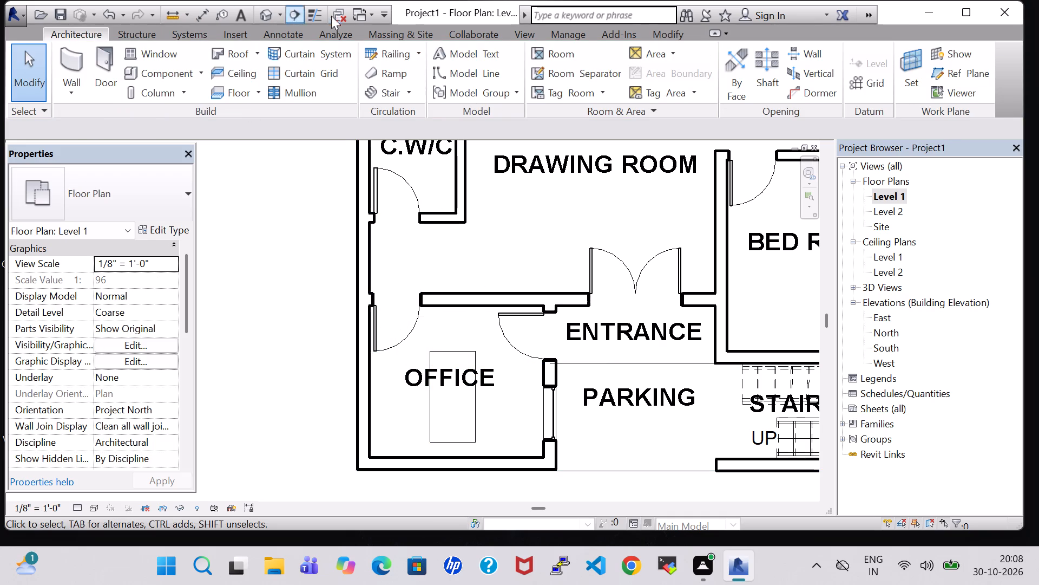
Examine the office desk's placement from above in the 3D view.
left_click(263, 20)
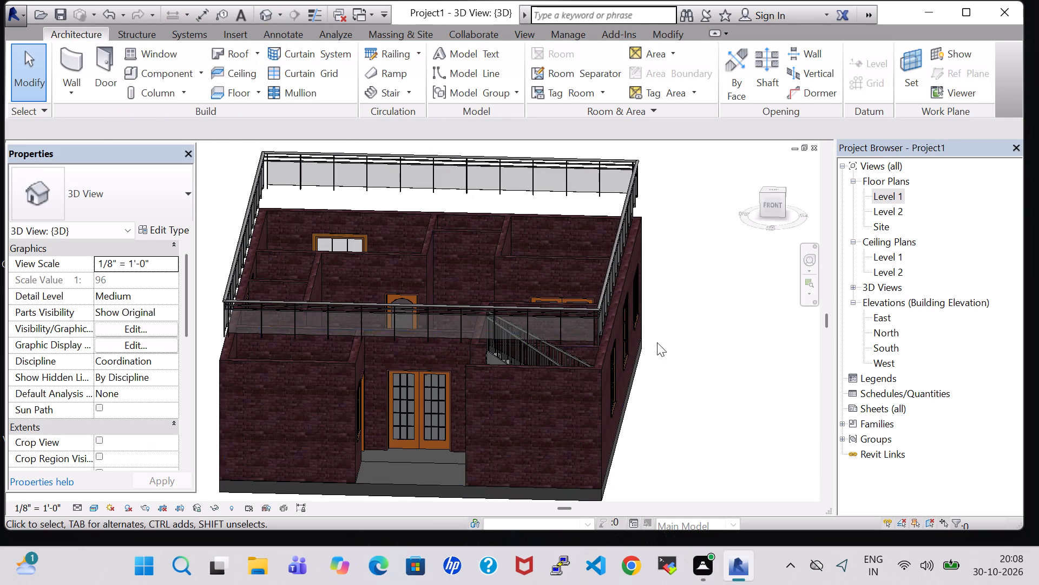
middle_click_drag(673, 291, 663, 320, "shift")
middle_click_drag(654, 354, 541, 548, "shift")
middle_click(541, 548, "shift")
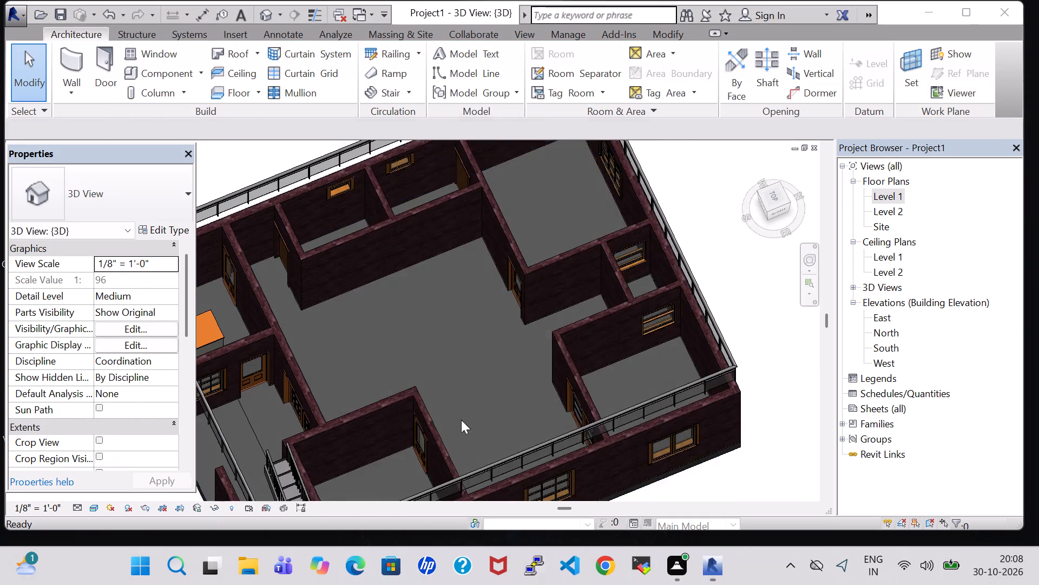
left_click(679, 122)
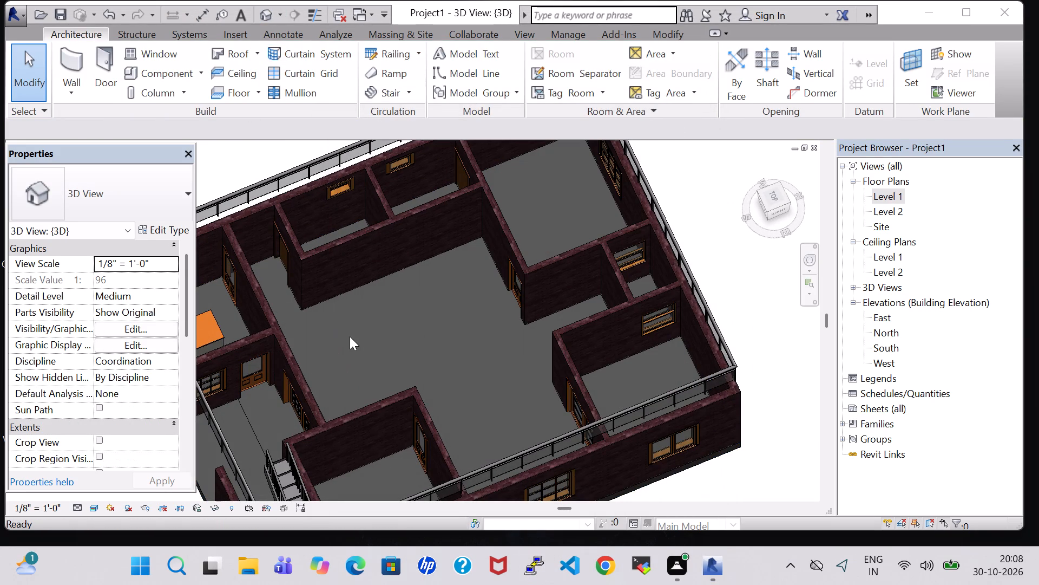
middle_click(350, 336)
middle_click_drag(417, 335, 570, 320)
middle_click(499, 322, "shift")
middle_click_drag(498, 322, 471, 365, "shift")
left_click(378, 274)
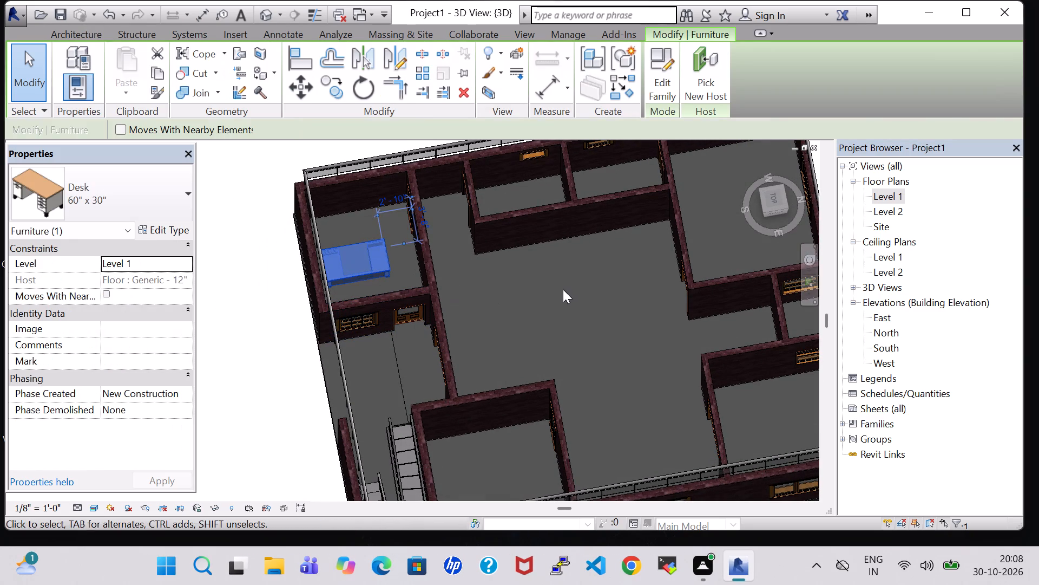
left_click(563, 297)
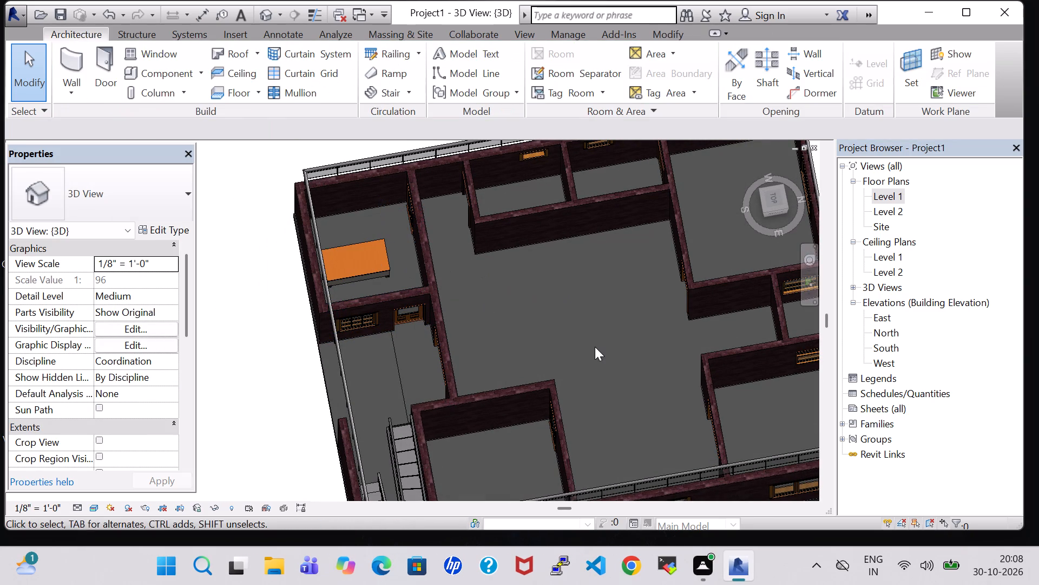
middle_click_drag(594, 347, 553, 347, "shift")
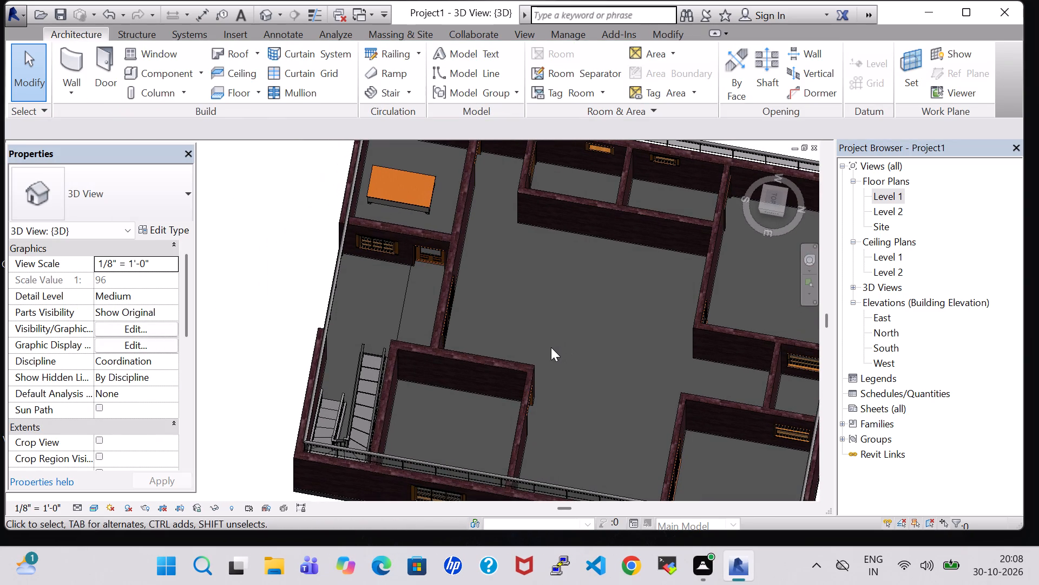
Nudge the office desk two increments toward the drawing-room wall and three toward the outer side wall.
left_click(394, 192)
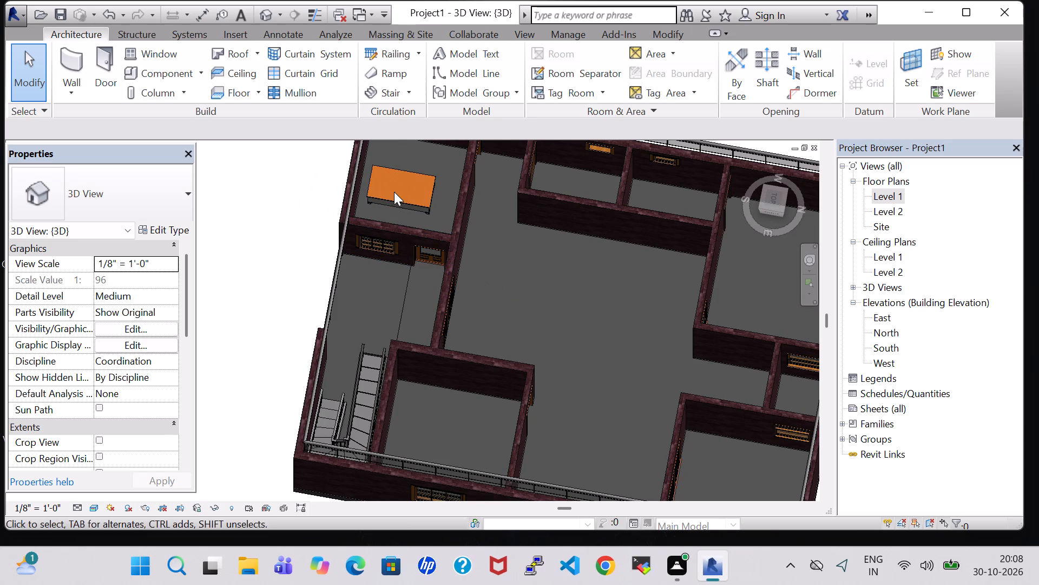
left_click(409, 197)
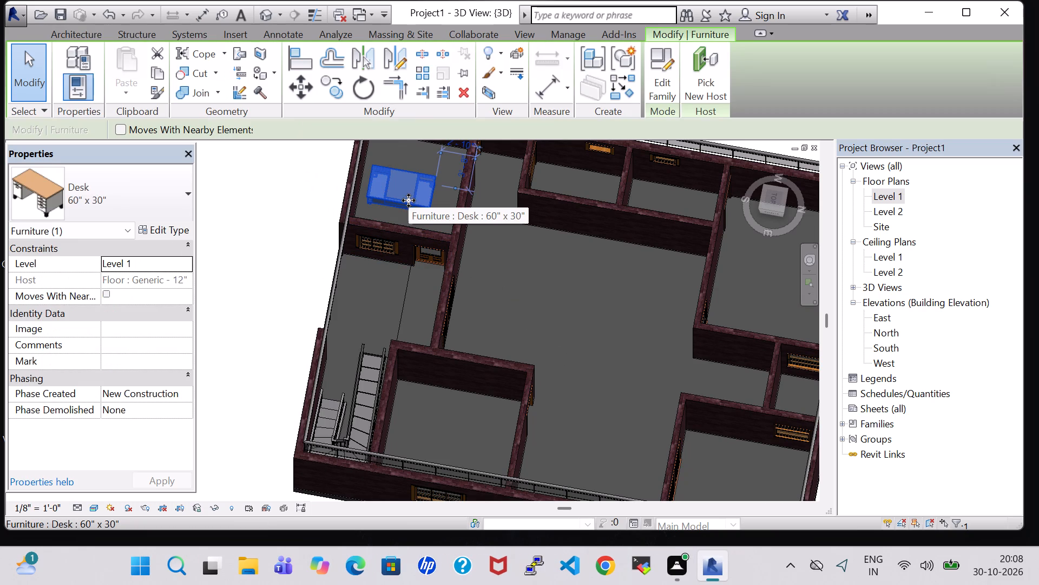
key("Right")
key("Right")
key("Up")
key("Up")
key("Up")
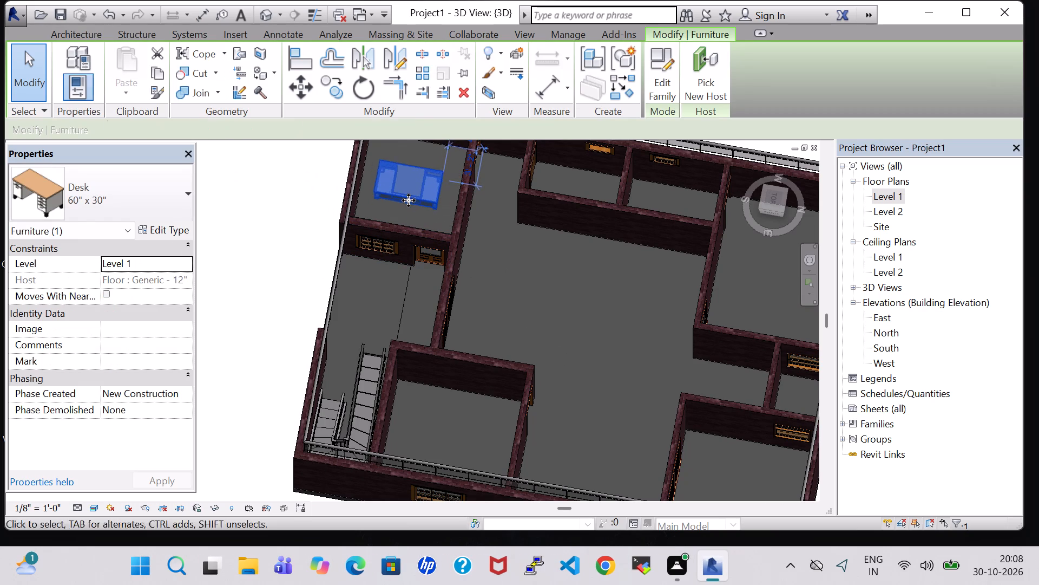
In the Level 1 floor plan, load the Cabinet-File 3 Drawer family from the Furniture Storage folder as a component.
double_click(894, 201)
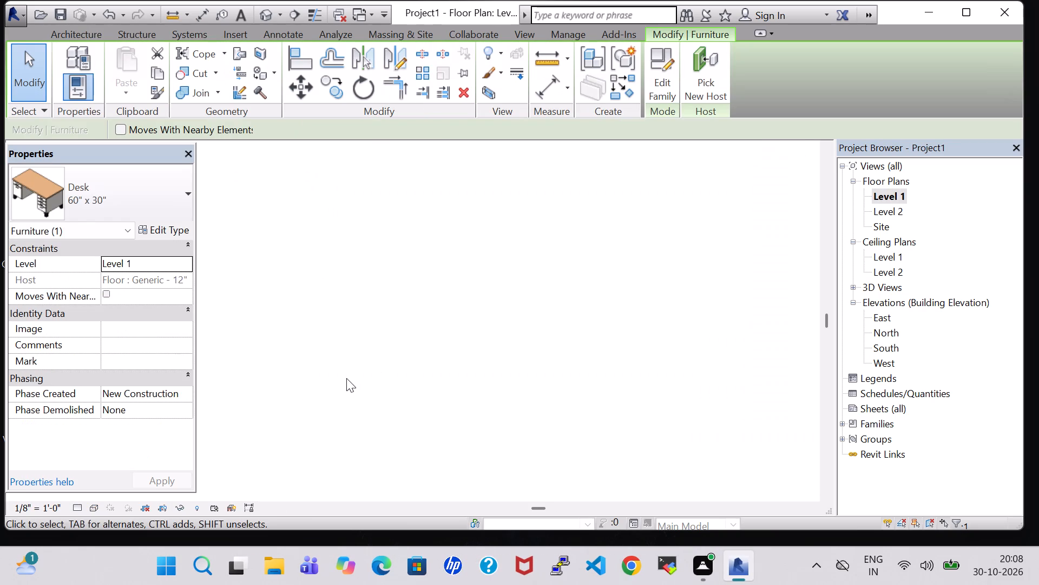
scroll(346, 378, "down", 1)
left_click(253, 299)
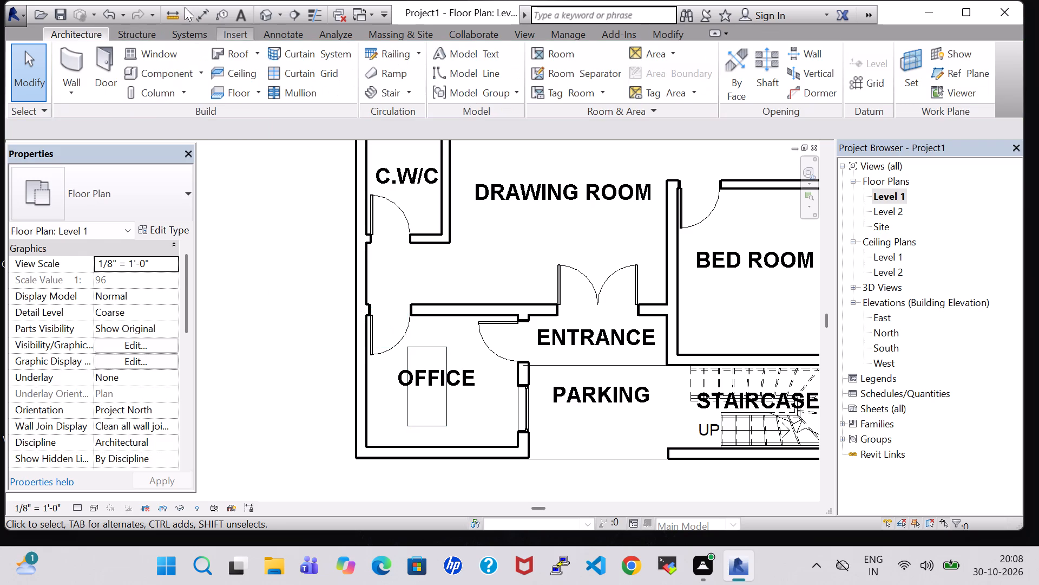
left_click(143, 73)
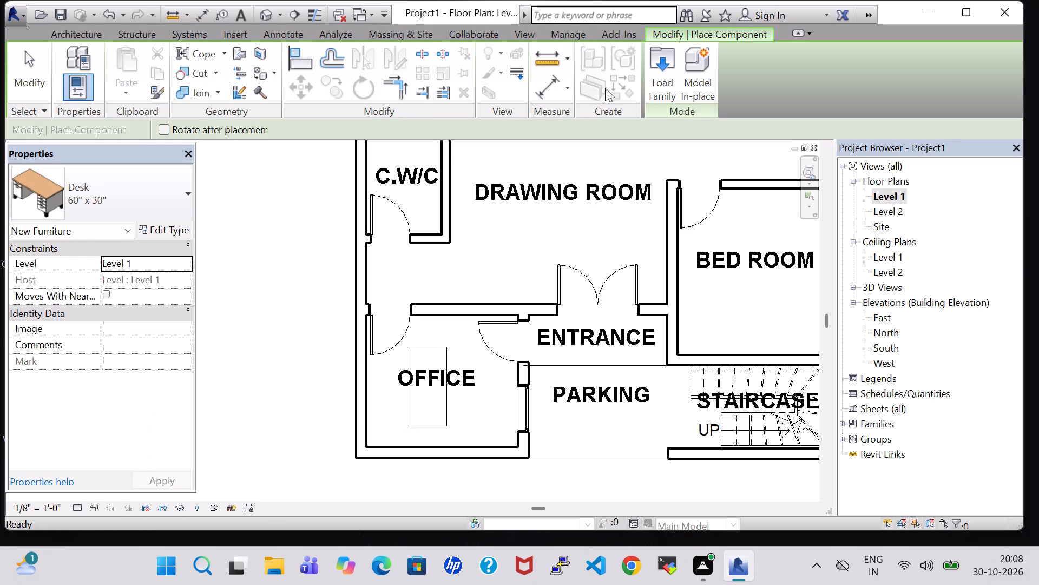
left_click(659, 87)
scroll(602, 253, "down", 1)
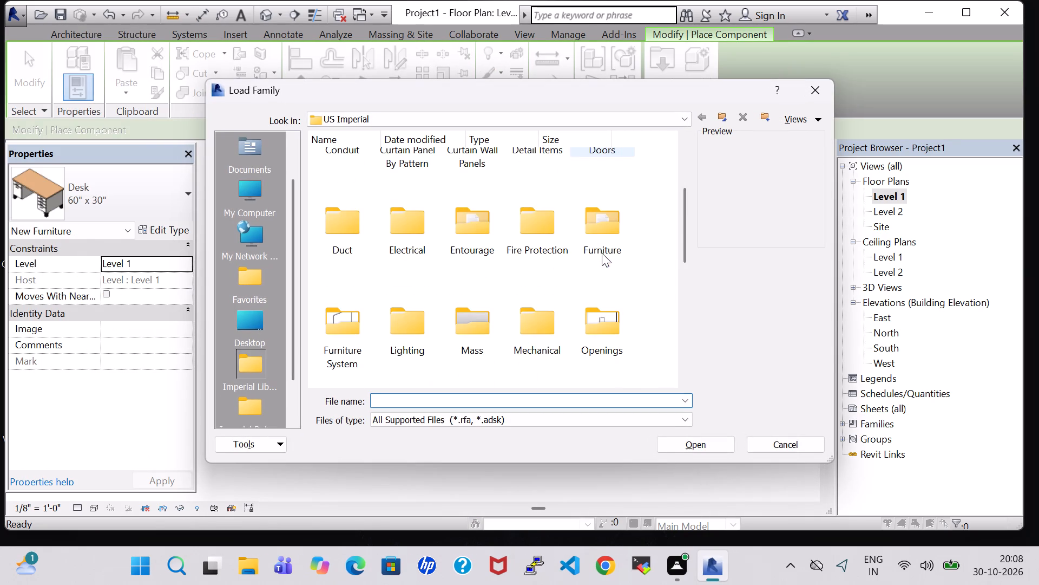
double_click(604, 224)
double_click(489, 183)
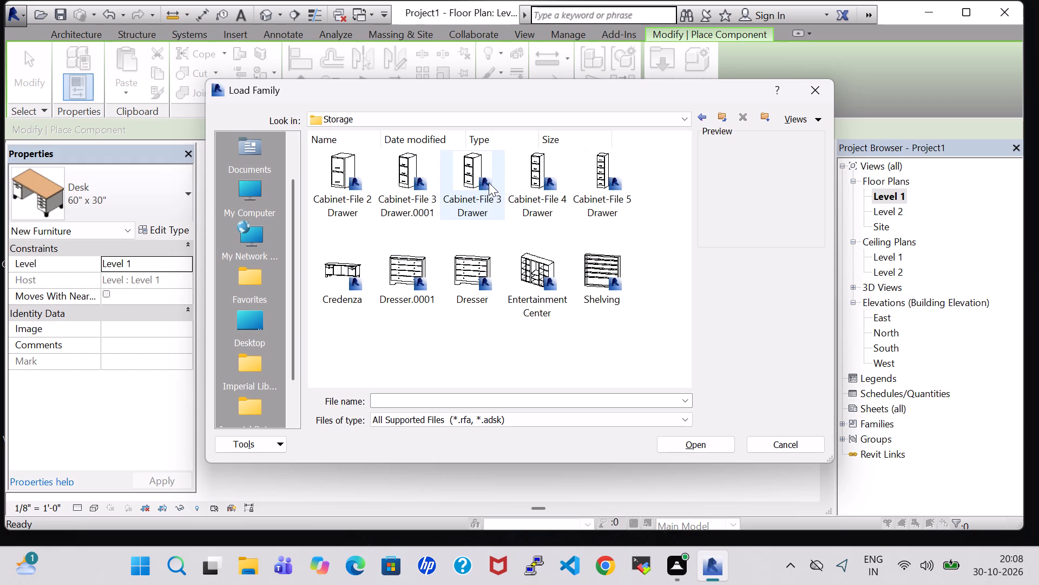
left_click(476, 188)
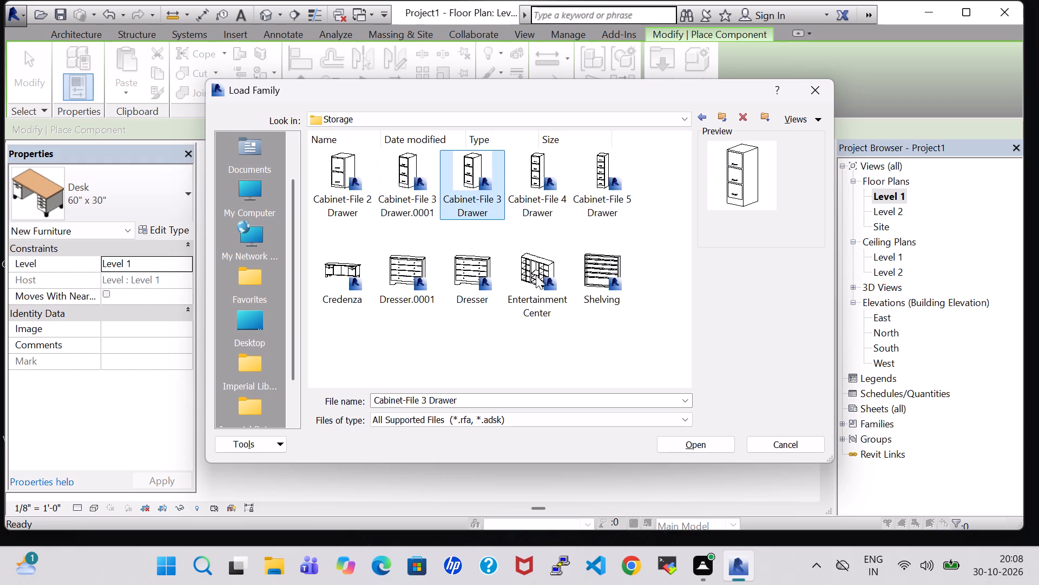
left_click(714, 447)
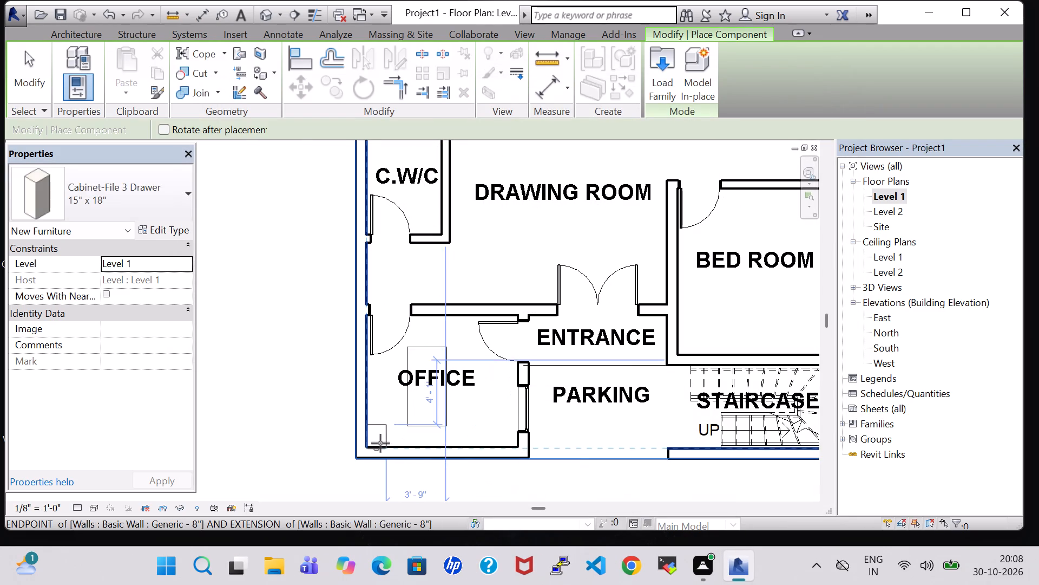
Rotate and place the 15" x 18" file cabinet in the office's outer corner, about 10" from the side wall and 3" from the front wall.
key("space")
key("space")
key("space")
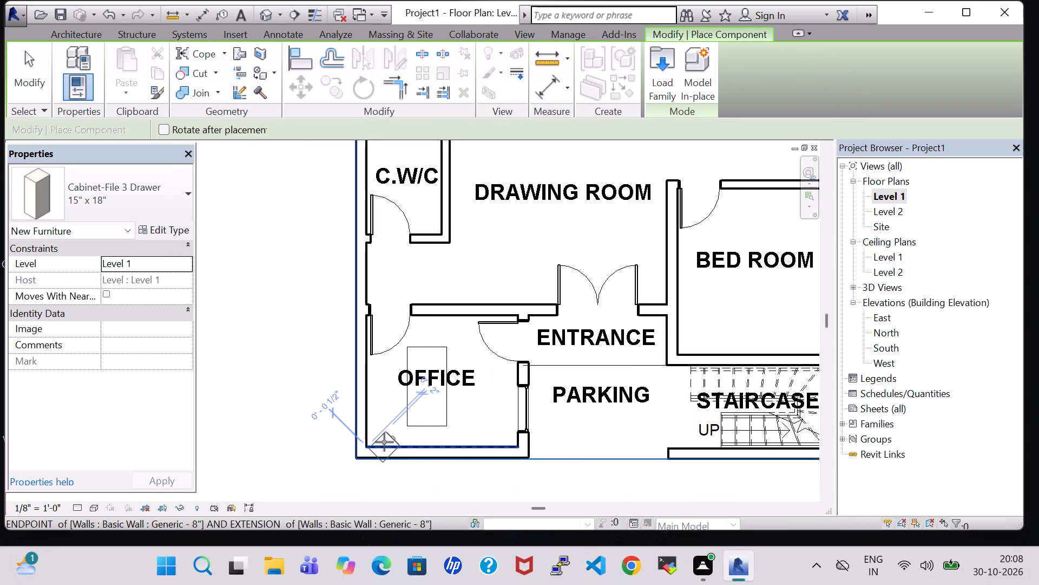
key("space")
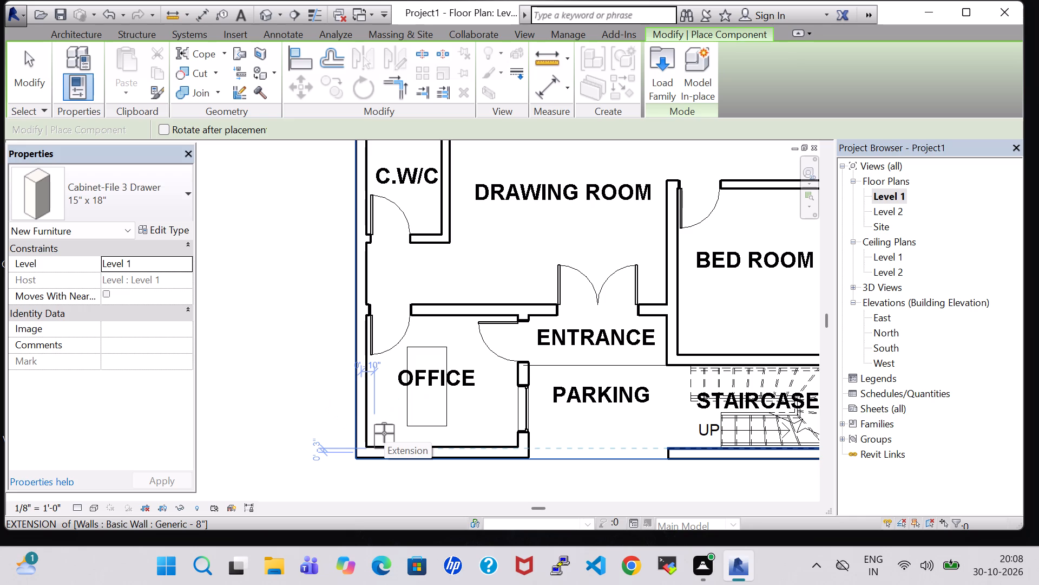
left_click(384, 433)
key("Escape")
key("Escape")
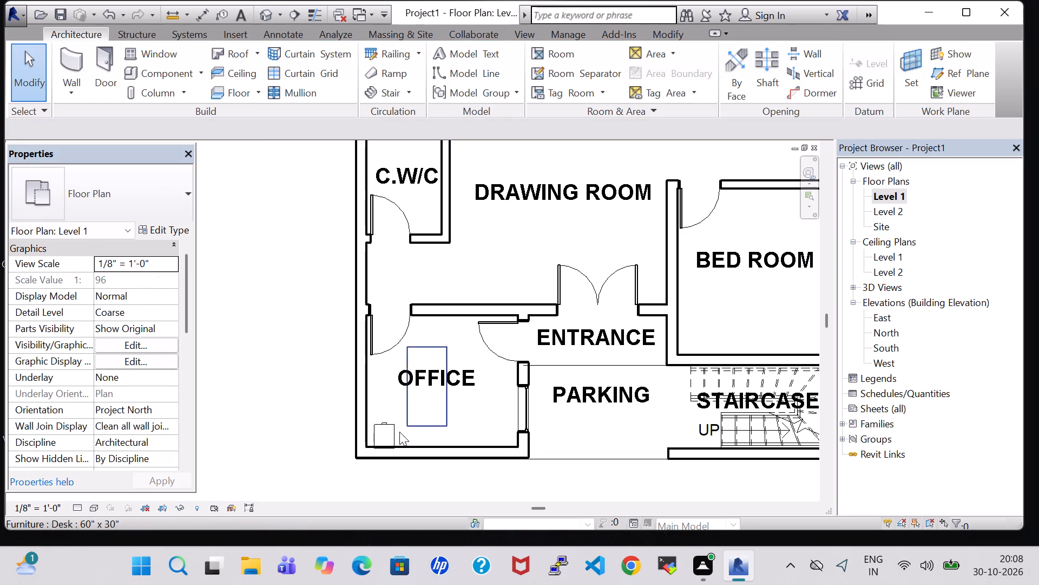
Nudge the file cabinet one increment away from the office's front wall and one away from the outer side wall.
left_click(392, 431)
key("Up")
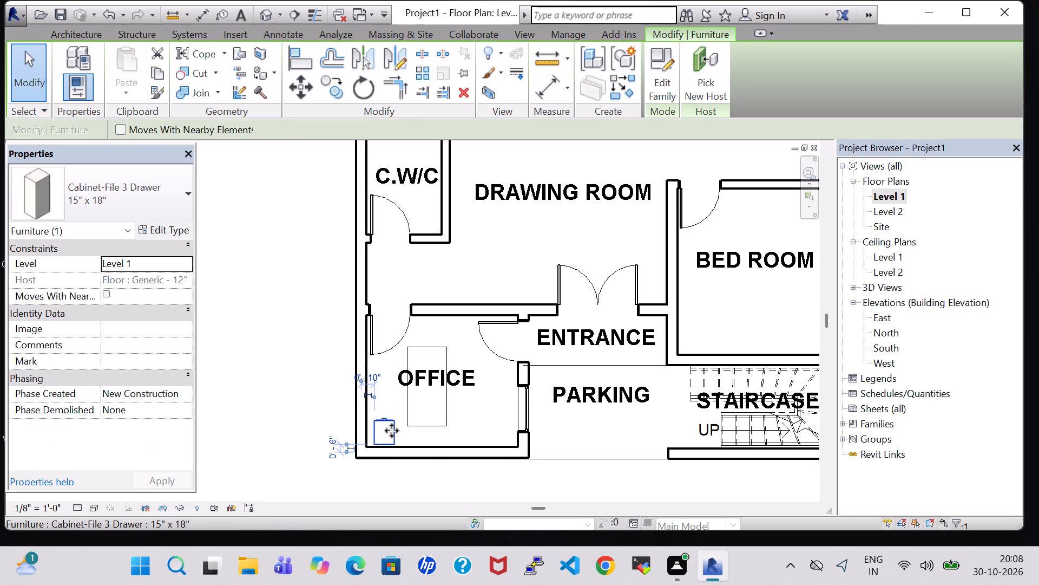
key("Right")
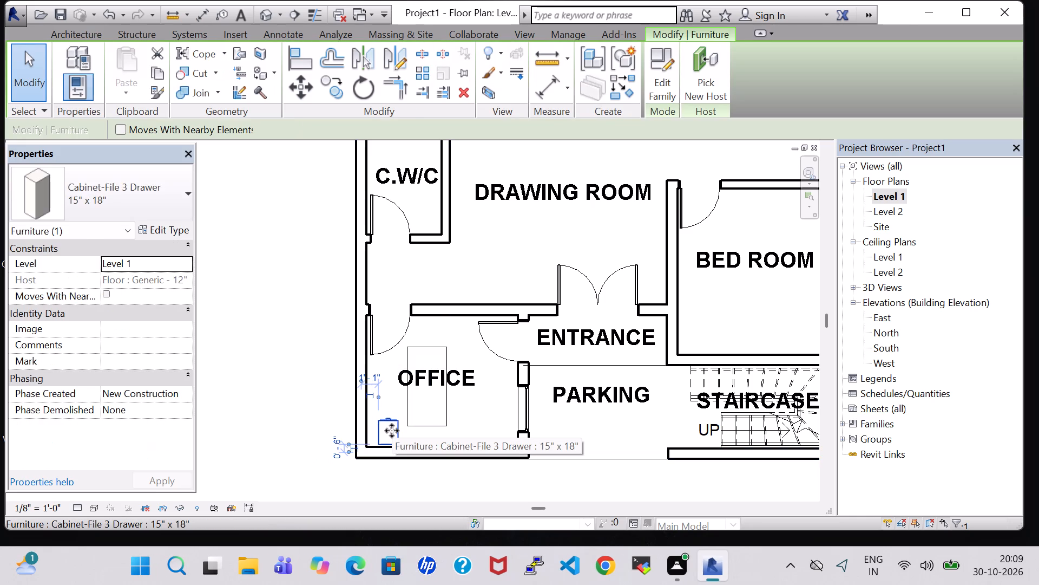
Nudge the office desk three increments away from the outer side wall, about 3'-8" from it.
left_click(423, 422)
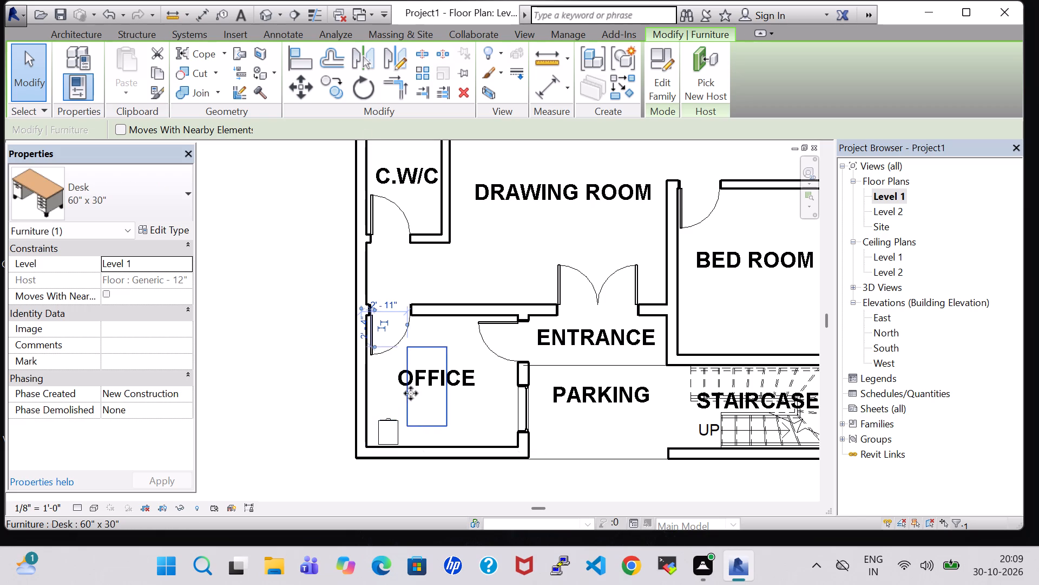
left_click(441, 428)
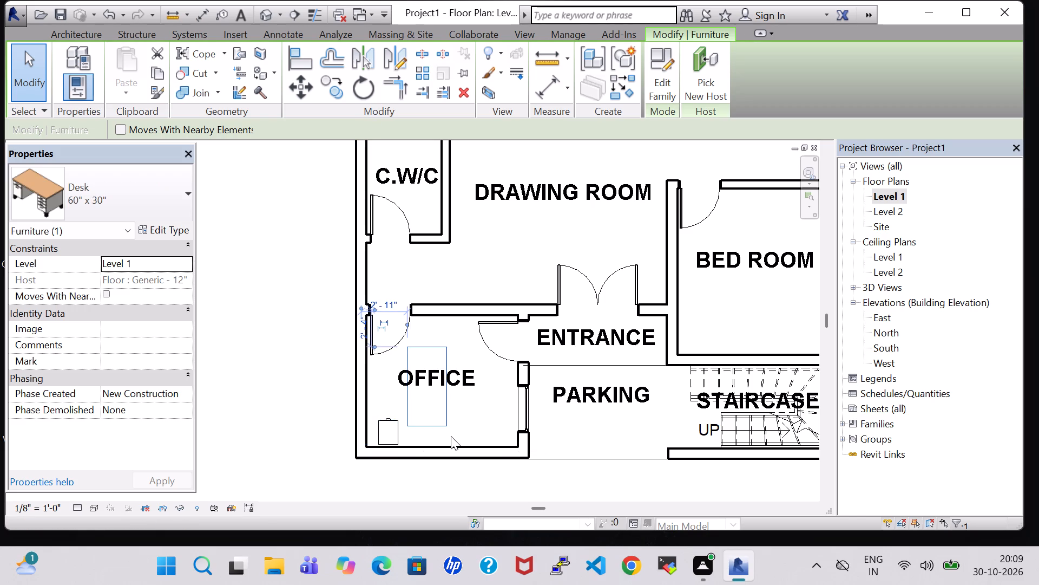
key("Right")
key("Right")
key("Right")
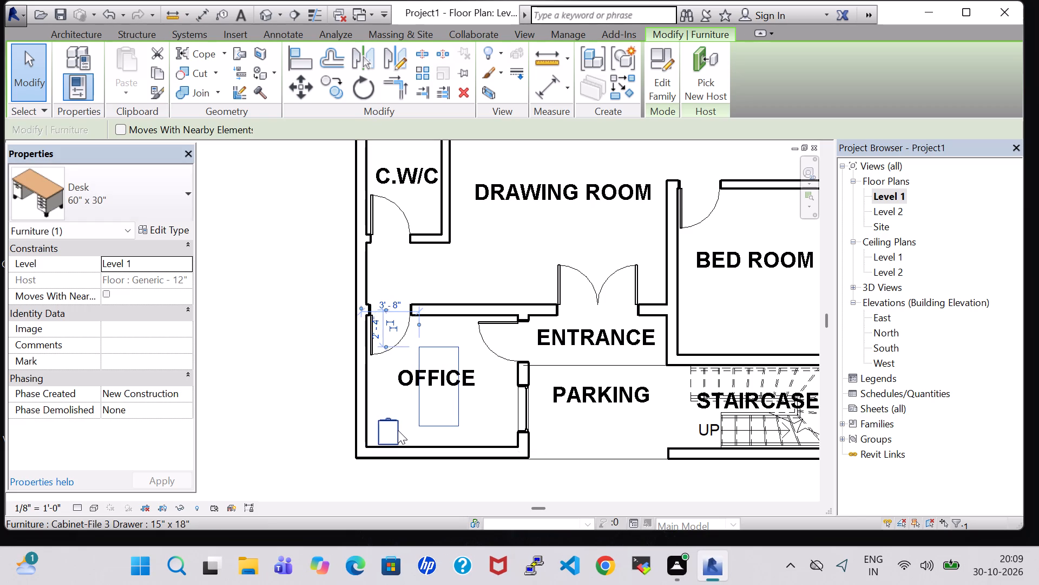
Nudge the file cabinet four increments toward the desk side, about 2'-1" from the outer side wall.
left_click(398, 430)
key("Right")
key("Right")
key("Right")
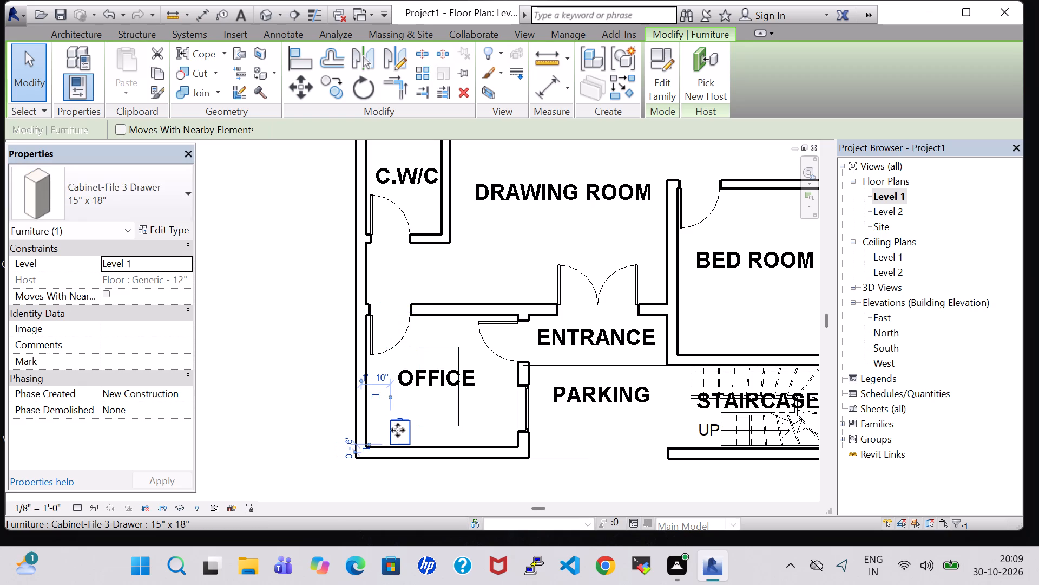
key("Right")
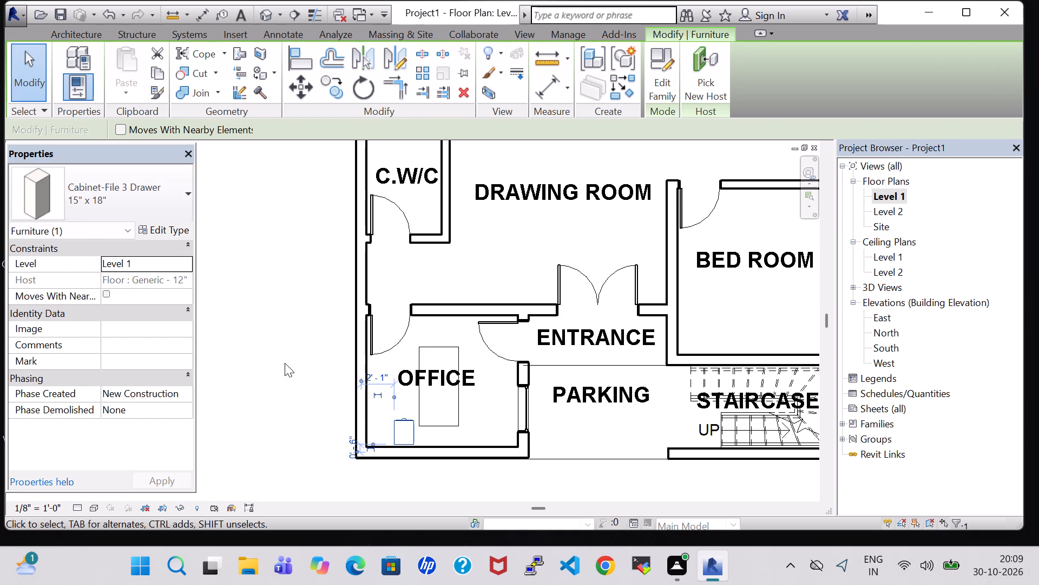
left_click(278, 361)
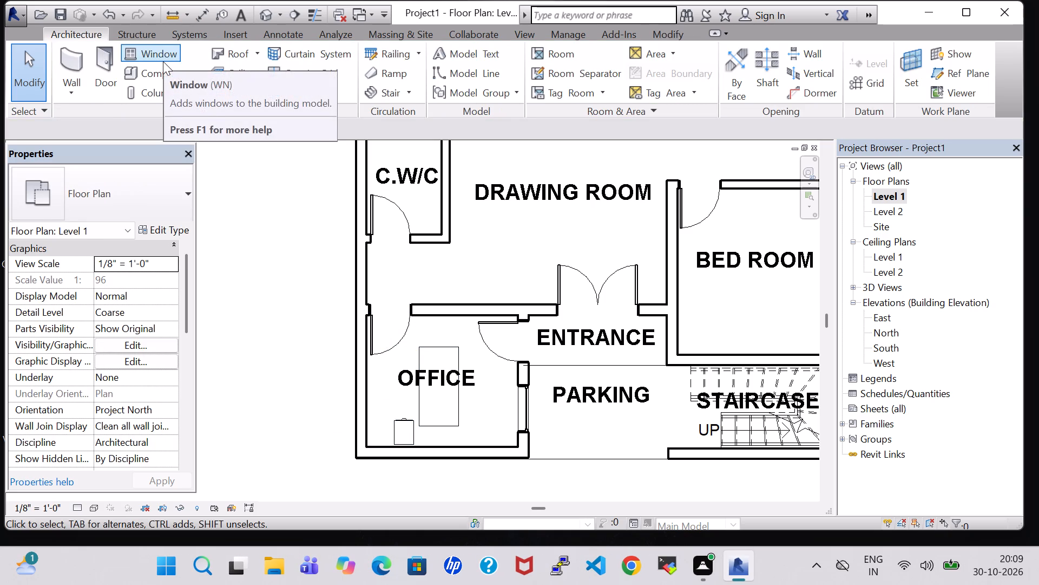
Load the Chair-Executive family from the Furniture Seating folder as a component.
left_click(160, 79)
left_click(665, 81)
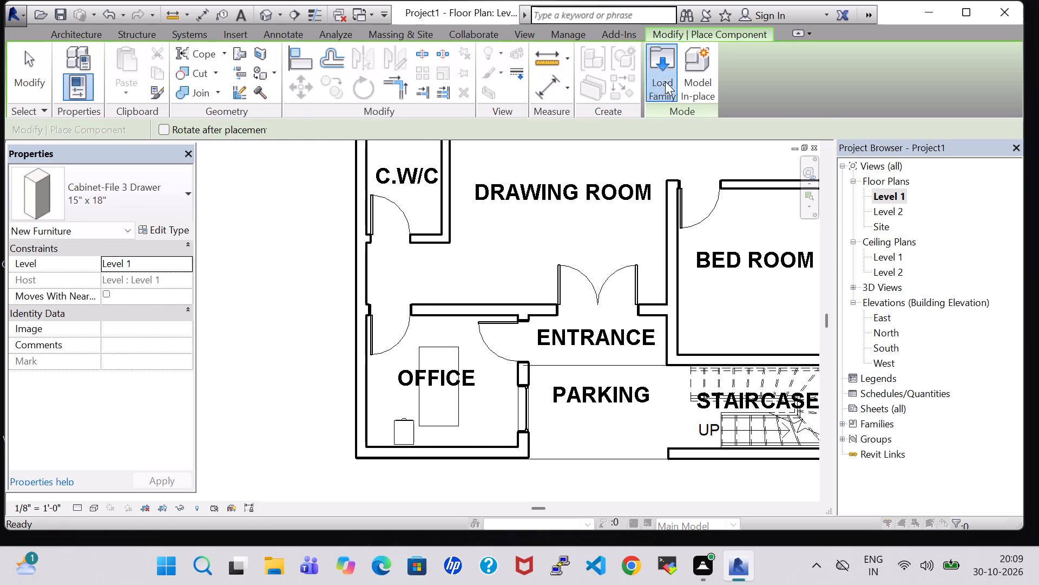
scroll(556, 291, "down", 2)
scroll(591, 230, "up", 1)
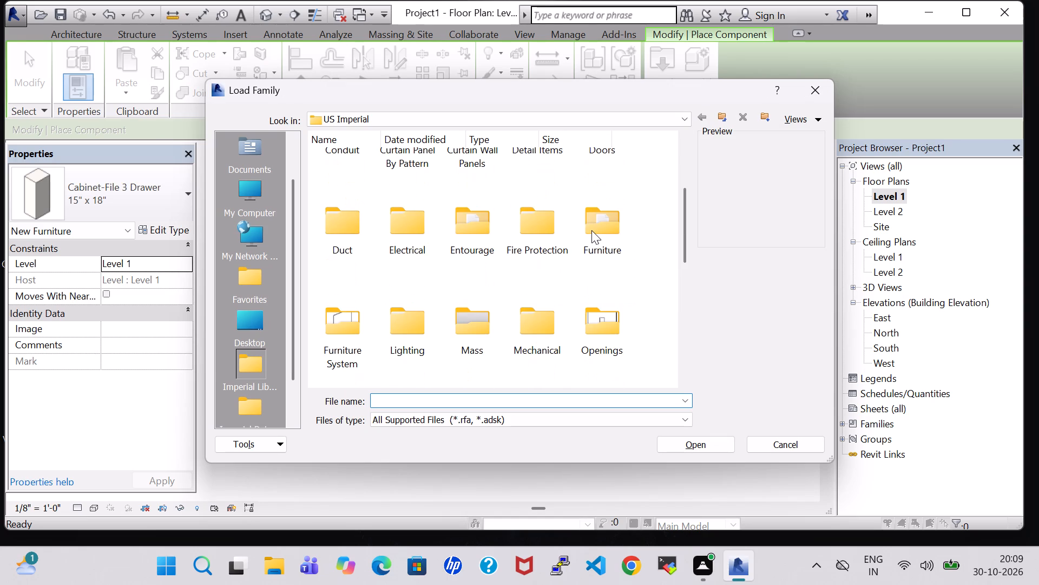
double_click(591, 230)
triple_click(420, 186)
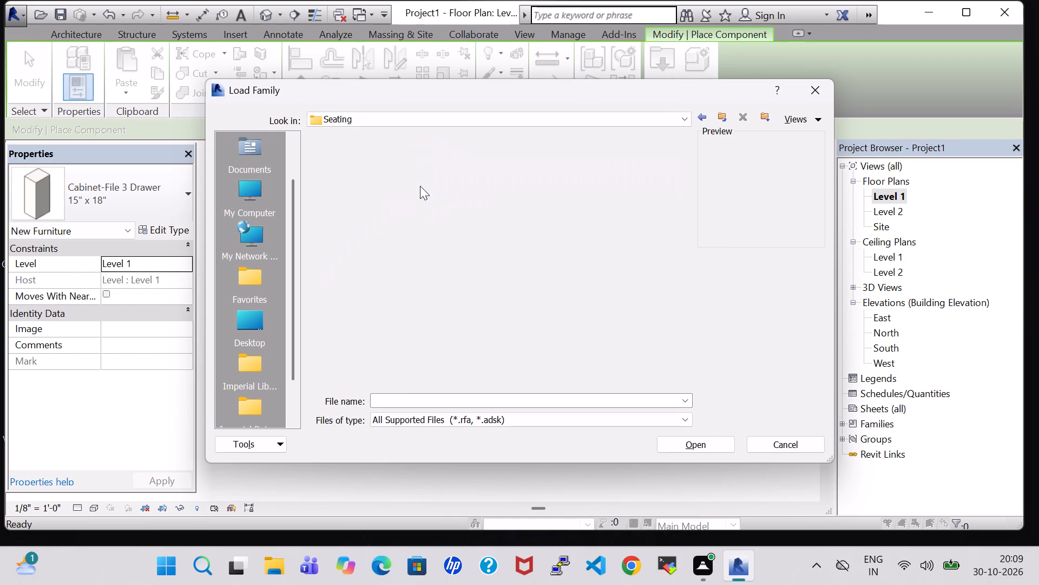
left_click(368, 268)
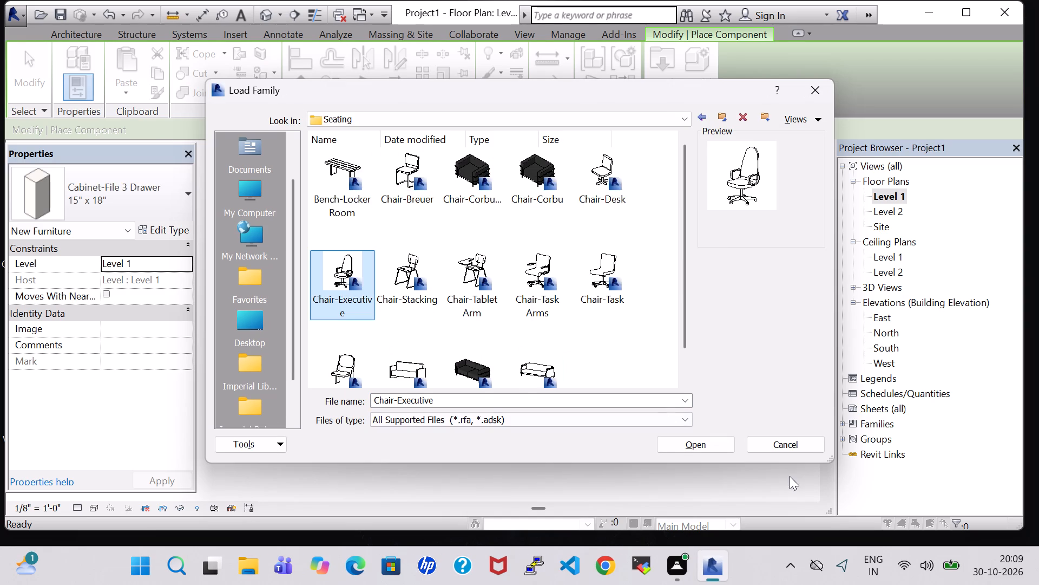
left_click(705, 447)
Place the executive chair facing the desk from the outer-wall side, rotated to suit, about 7'-3" from the parking-side wall.
scroll(396, 392, "up", 5)
key("space")
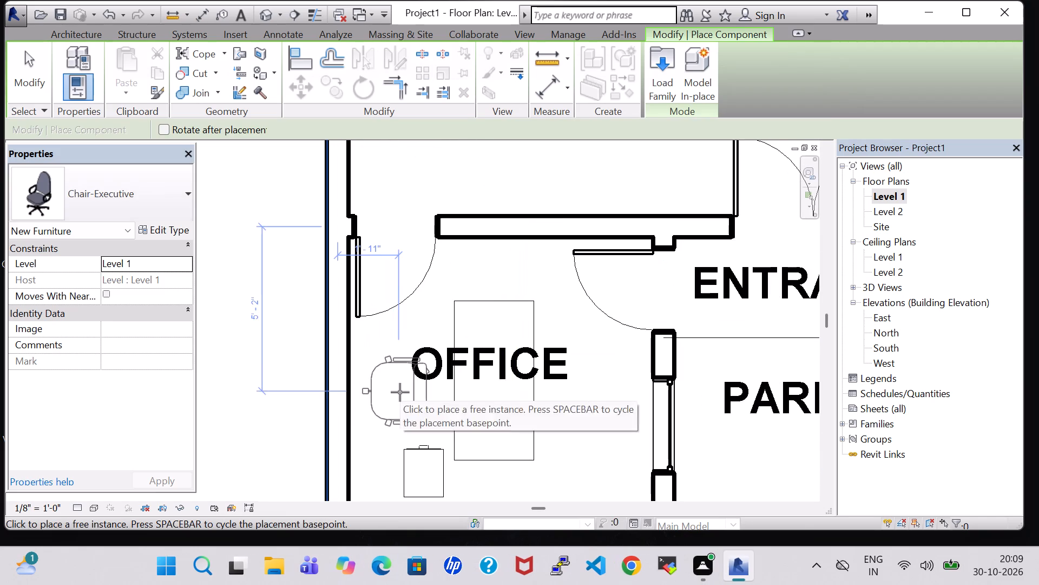
key("space")
key("space")
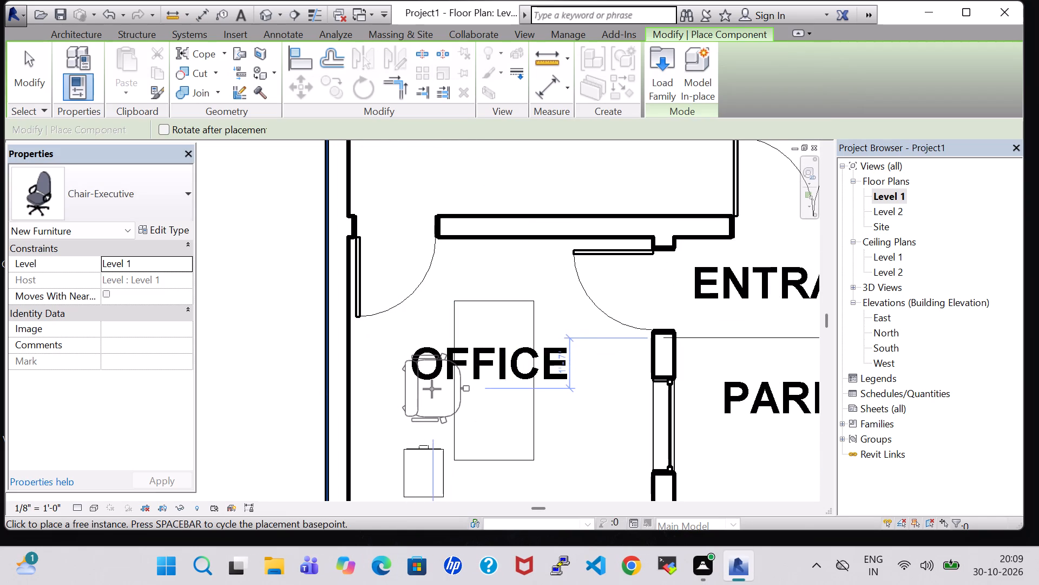
left_click(432, 389)
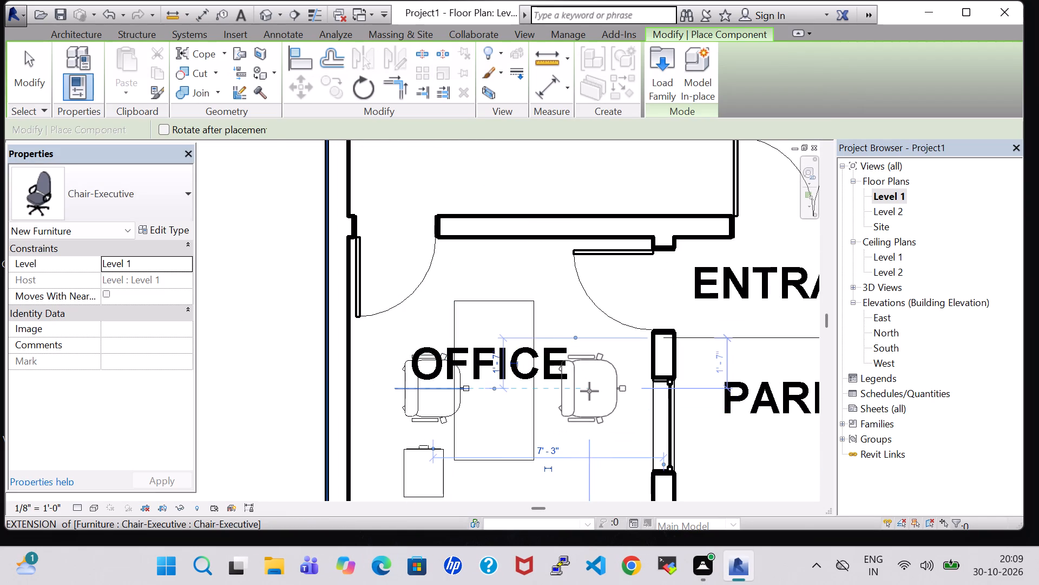
key("Escape")
key("Escape")
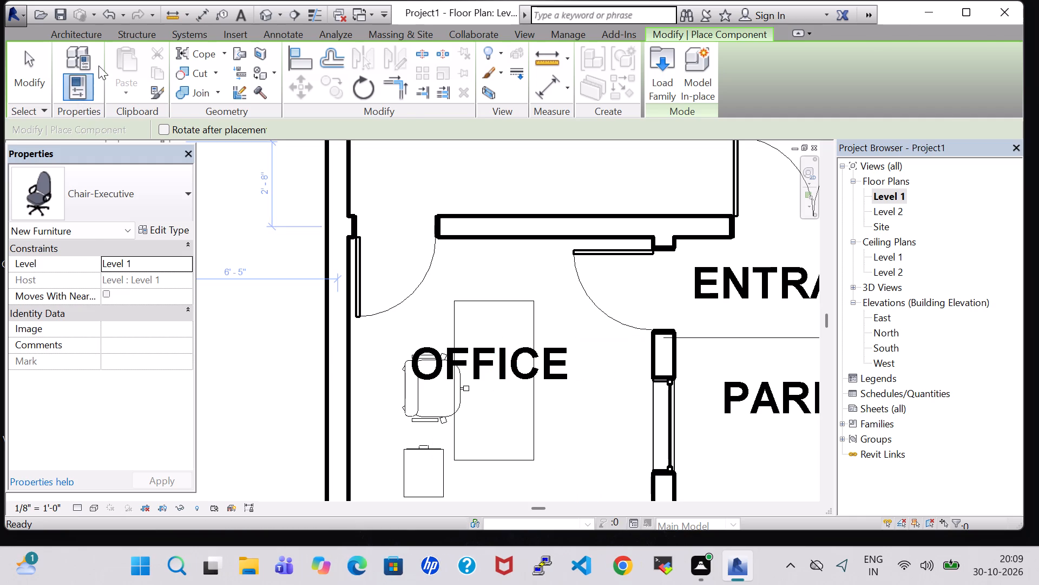
key("Escape")
Load the Chair-Task Arms family from the Furniture Seating folder as a component.
left_click(149, 71)
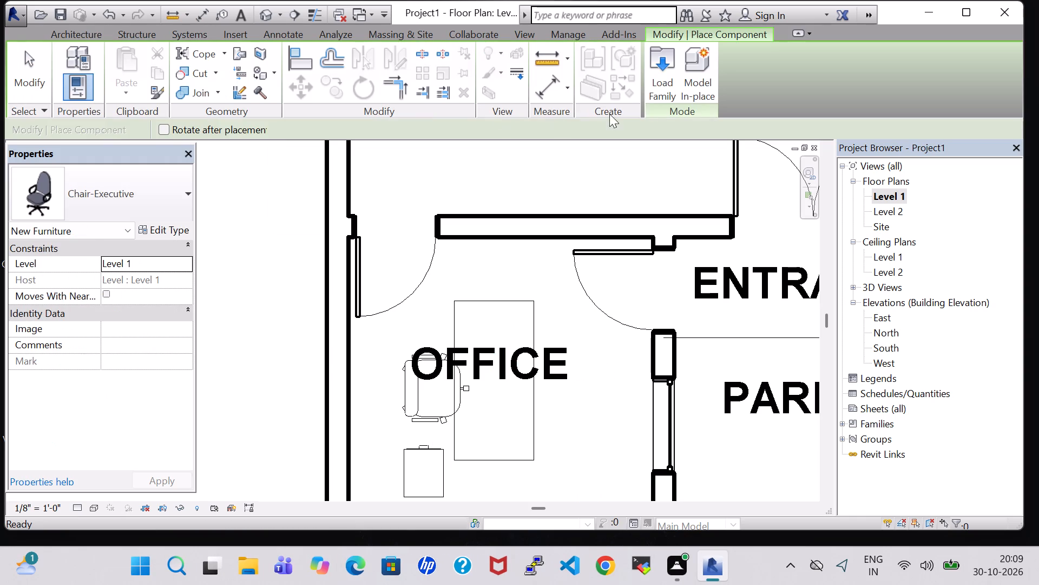
left_click(653, 84)
scroll(623, 245, "down", 1)
double_click(612, 225)
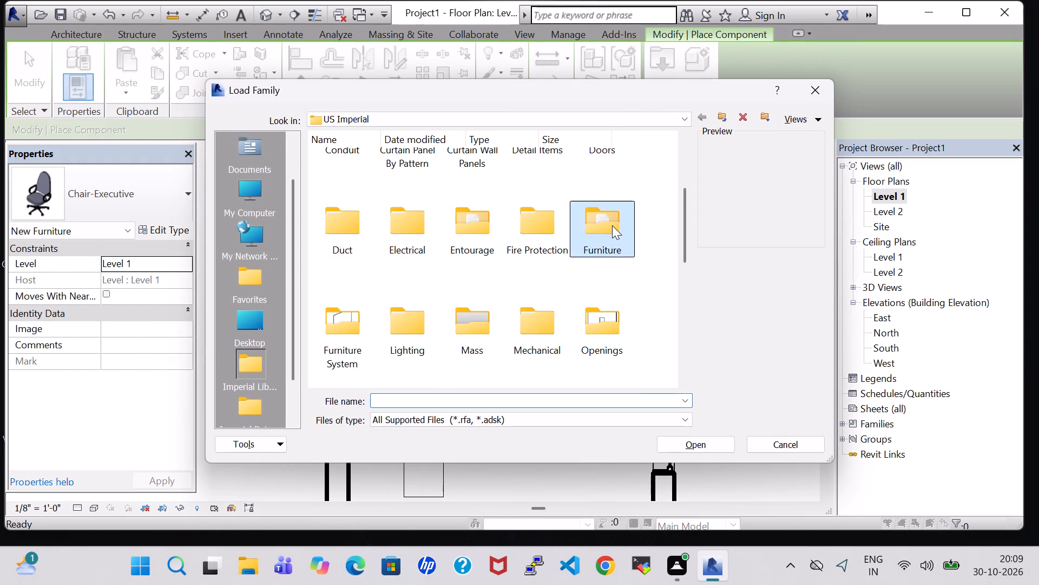
double_click(410, 178)
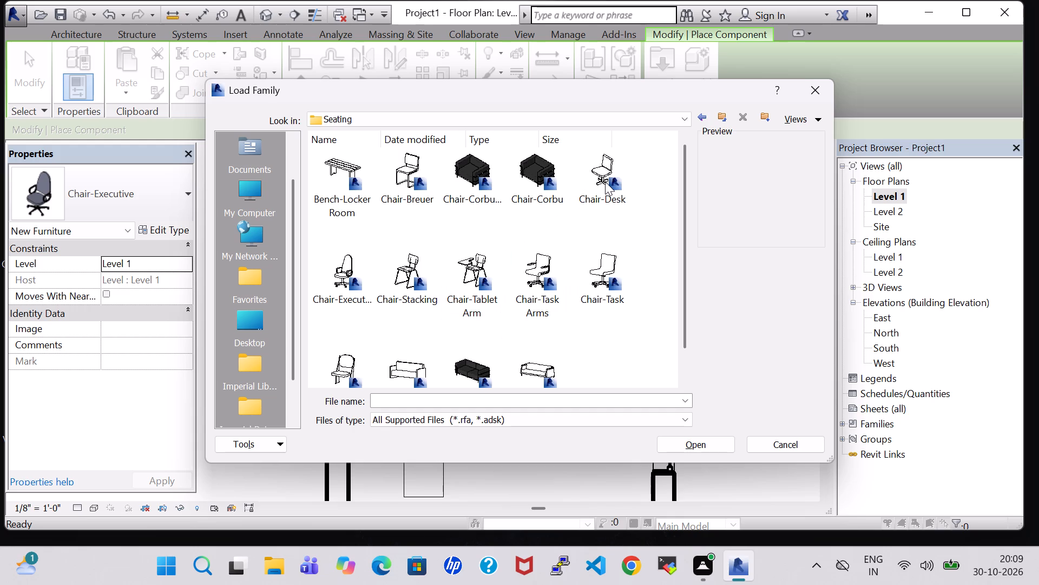
scroll(605, 181, "down", 1)
scroll(605, 169, "up", 1)
left_click(605, 172)
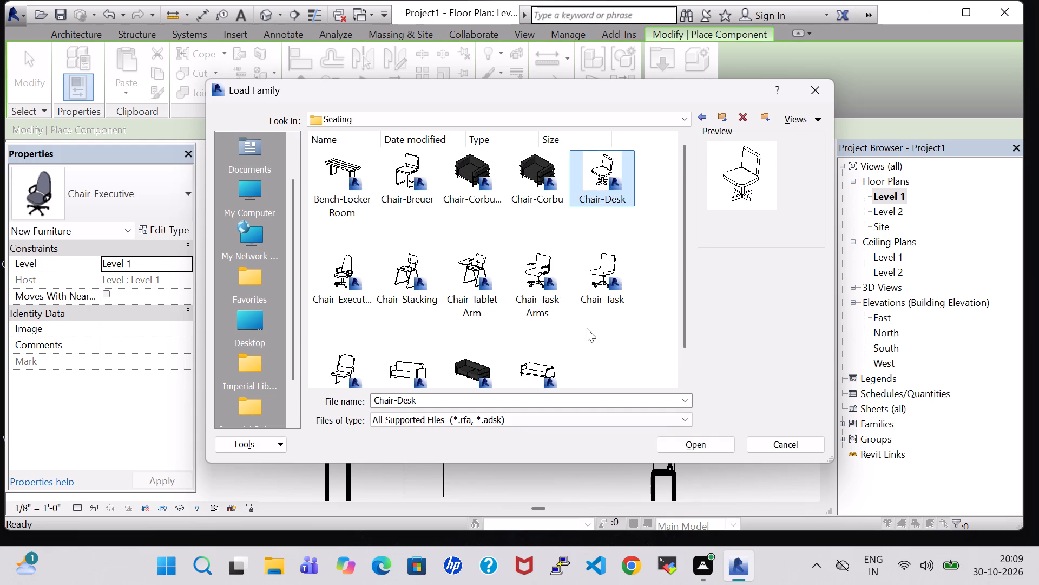
left_click(538, 306)
left_click(705, 439)
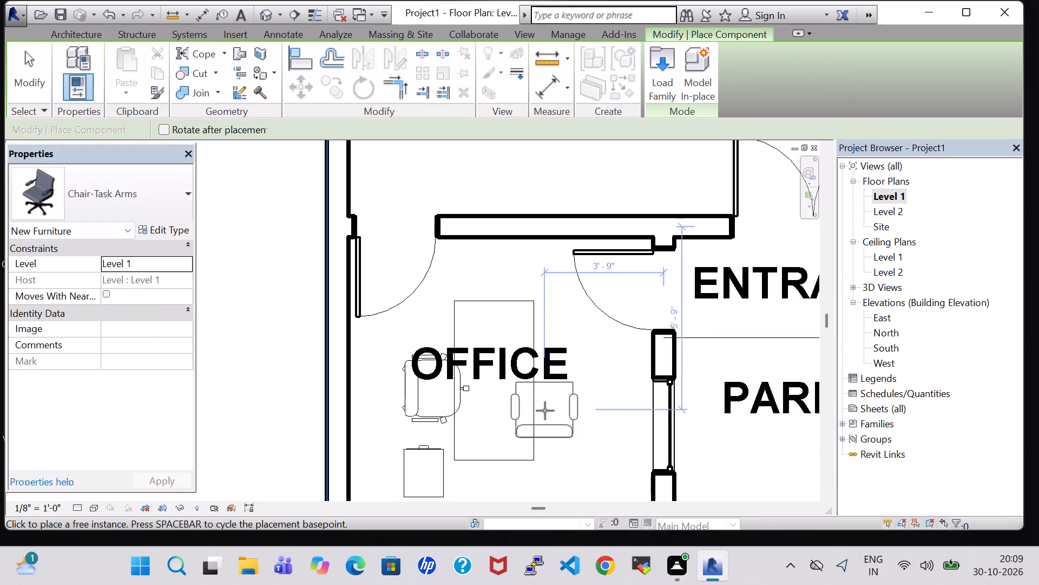
Place two task armchairs facing the desk's parking side, about 7'-2" from the outer side wall and 4'-1" and 6'-3" from the drawing-room wall.
key("space")
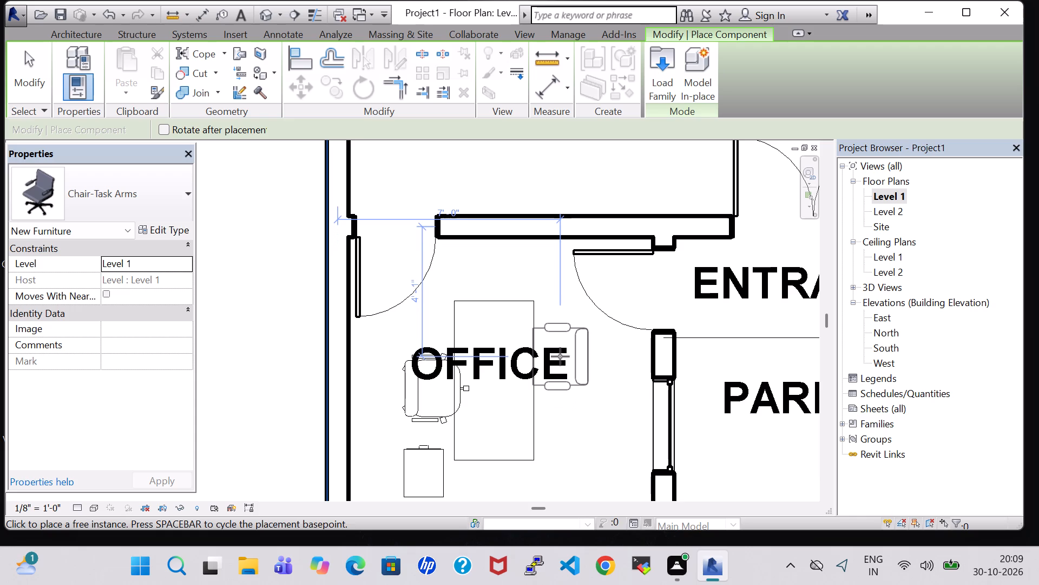
left_click(567, 356)
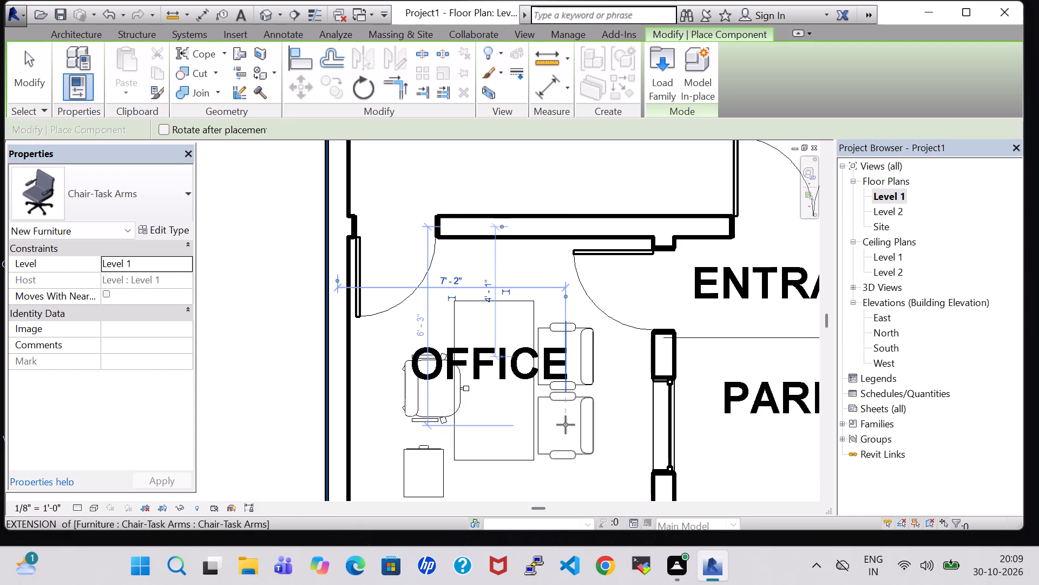
left_click(565, 425)
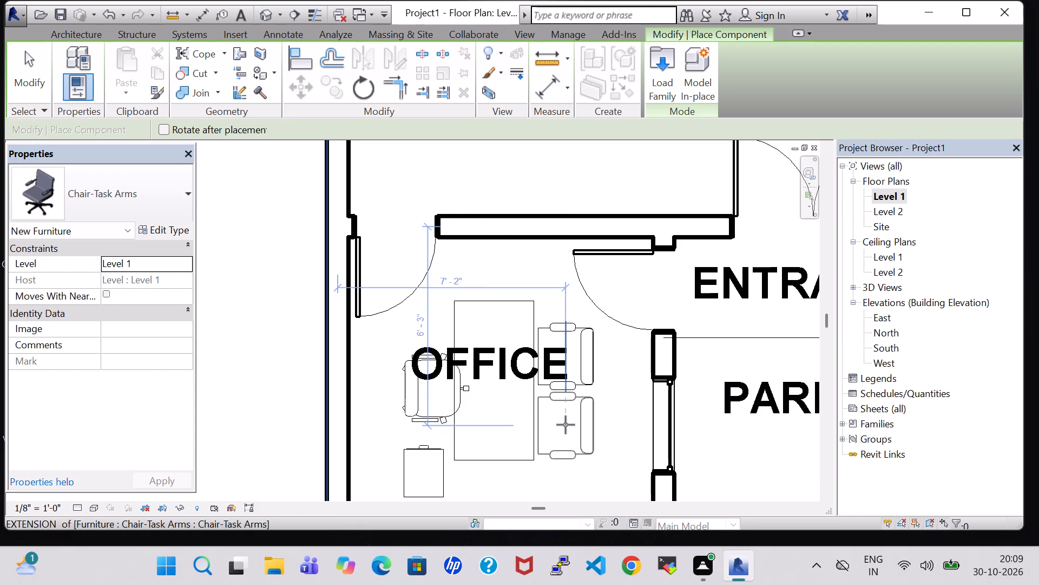
key("Escape")
key("Escape")
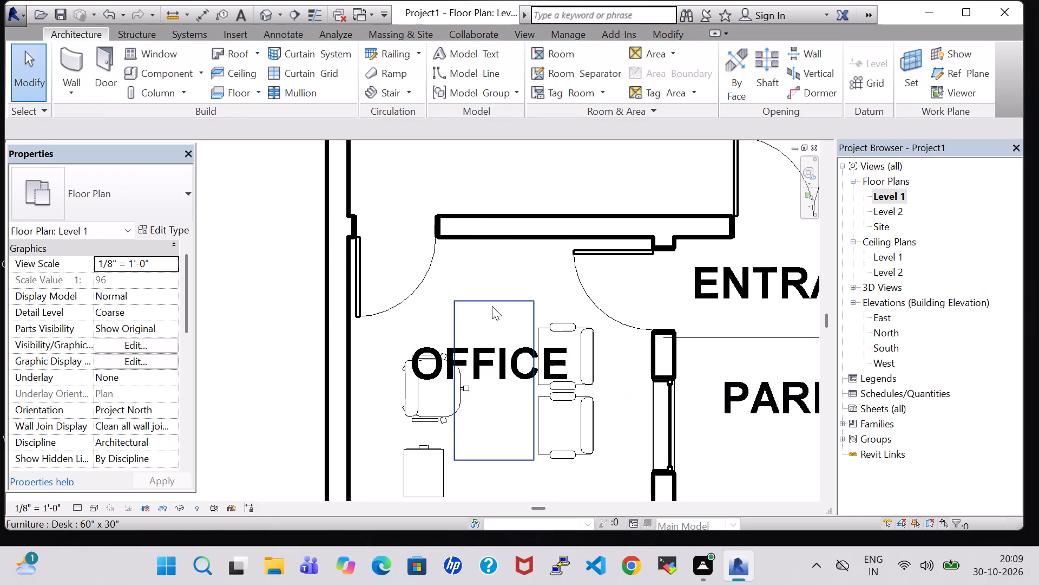
Nudge the office desk away from the drawing-room wall until it sits about 2'-9" from it.
left_click(492, 306)
key("Down")
key("Down")
key("Down")
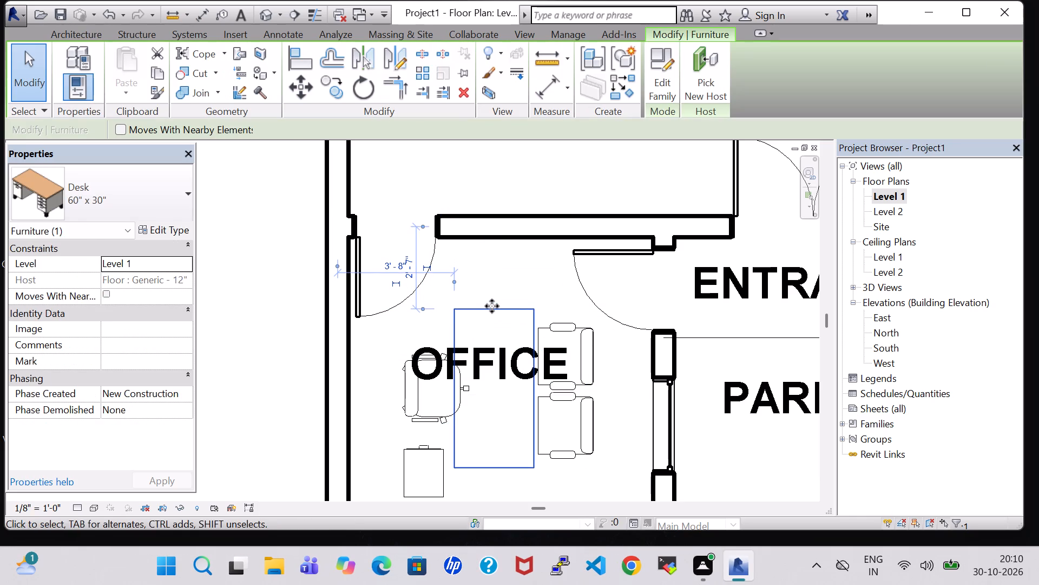
key("Down")
key("Down")
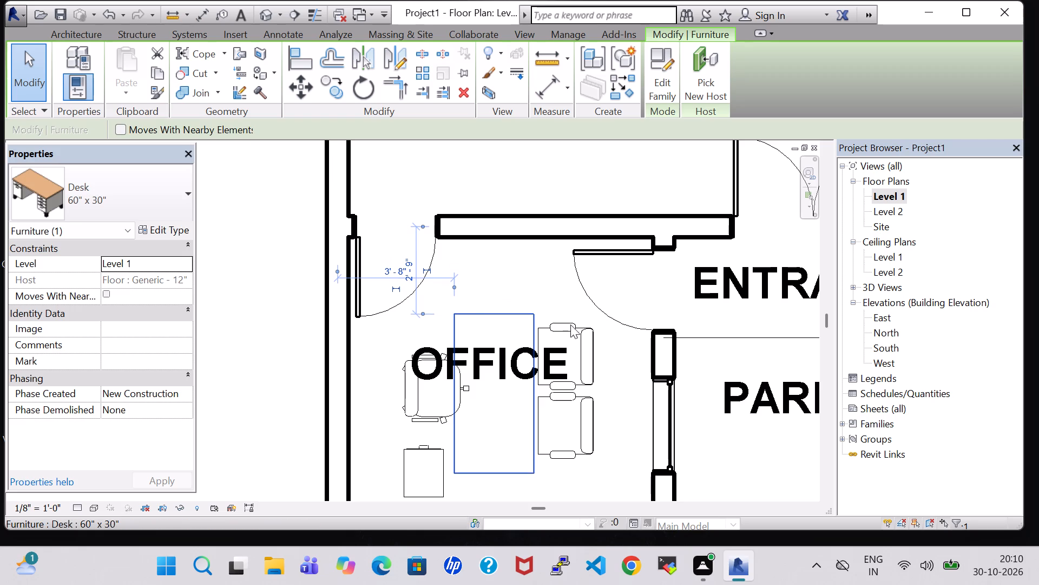
Change the office desk's type to 72" x 36" in the 3D view.
left_click(261, 14)
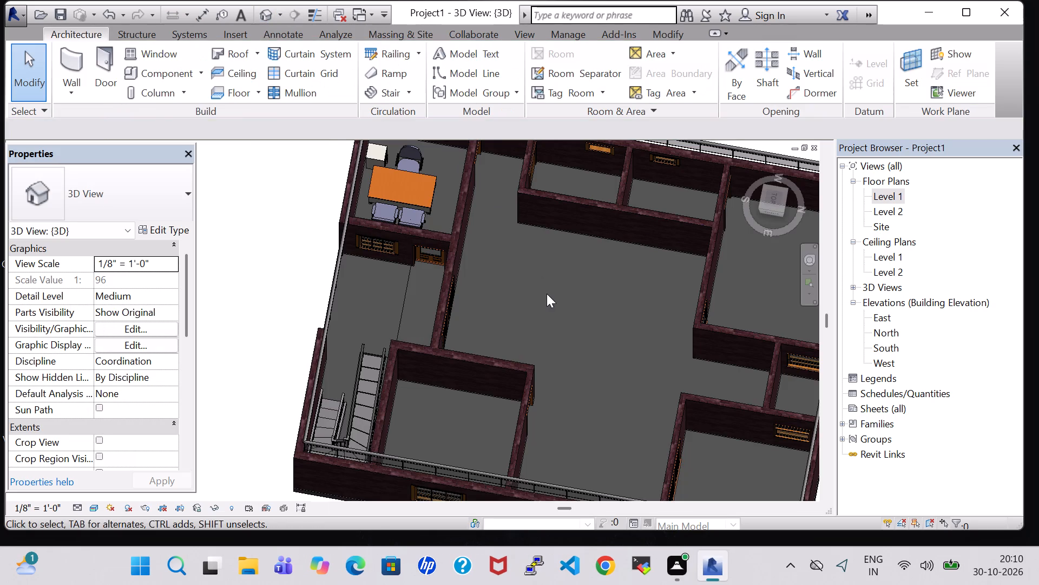
middle_click_drag(576, 296, 530, 301)
middle_click_drag(530, 301, 516, 336, "shift")
scroll(538, 233, "up", 4)
middle_click_drag(544, 204, 486, 455)
middle_click(486, 455)
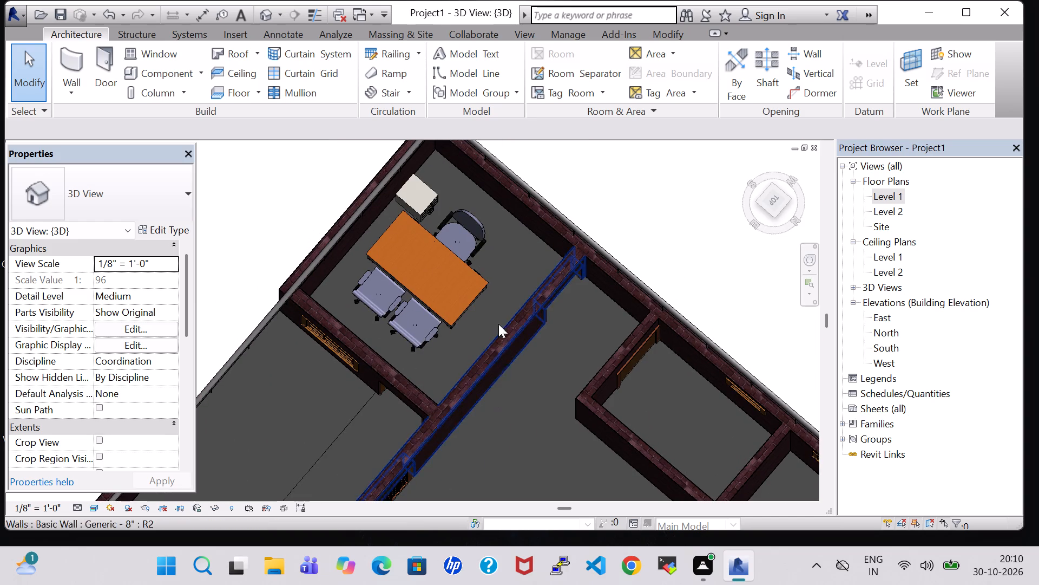
middle_click_drag(489, 293, 496, 232)
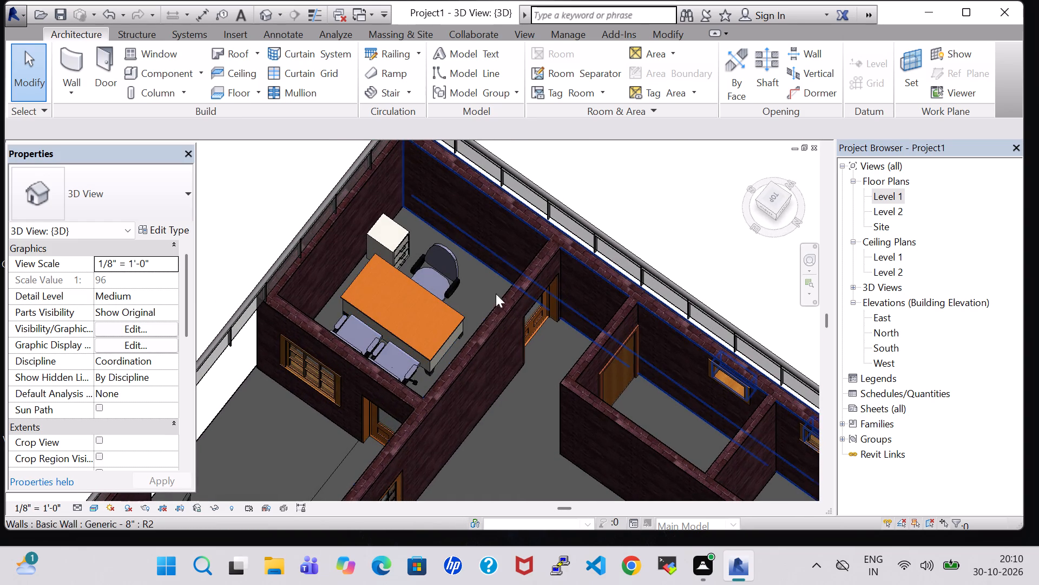
left_click(461, 324)
left_click(147, 199)
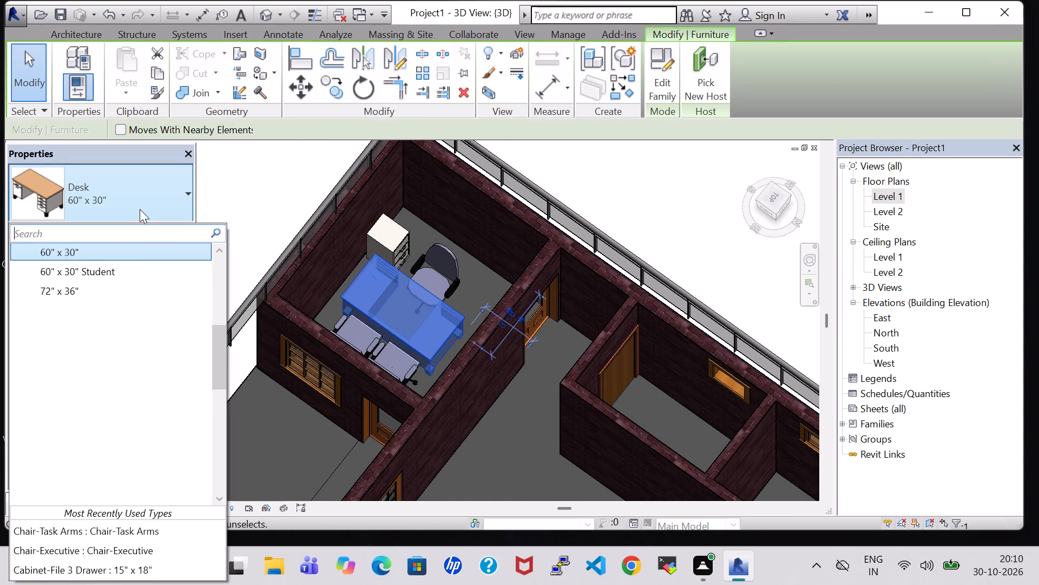
left_click(107, 293)
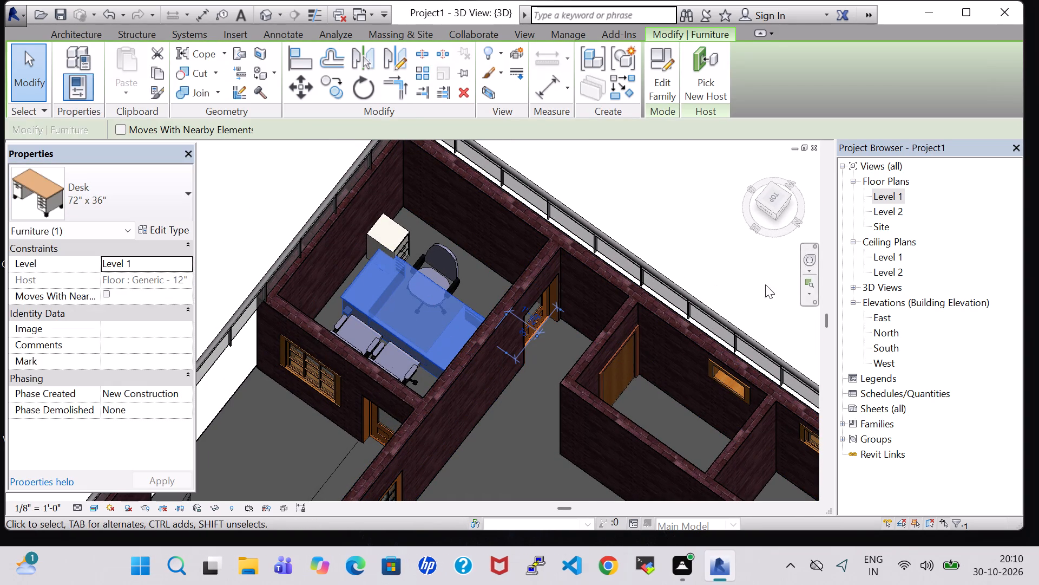
Nudge the 72" x 36" desk lengthwise toward the filing-cabinet end of the office.
key("Left")
key("Left")
key("Left")
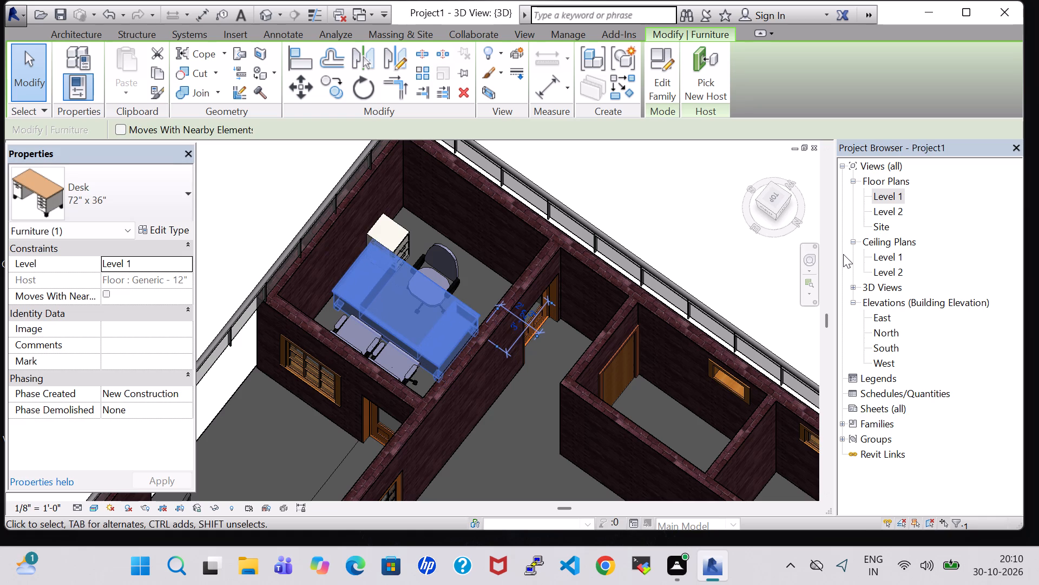
key("Left")
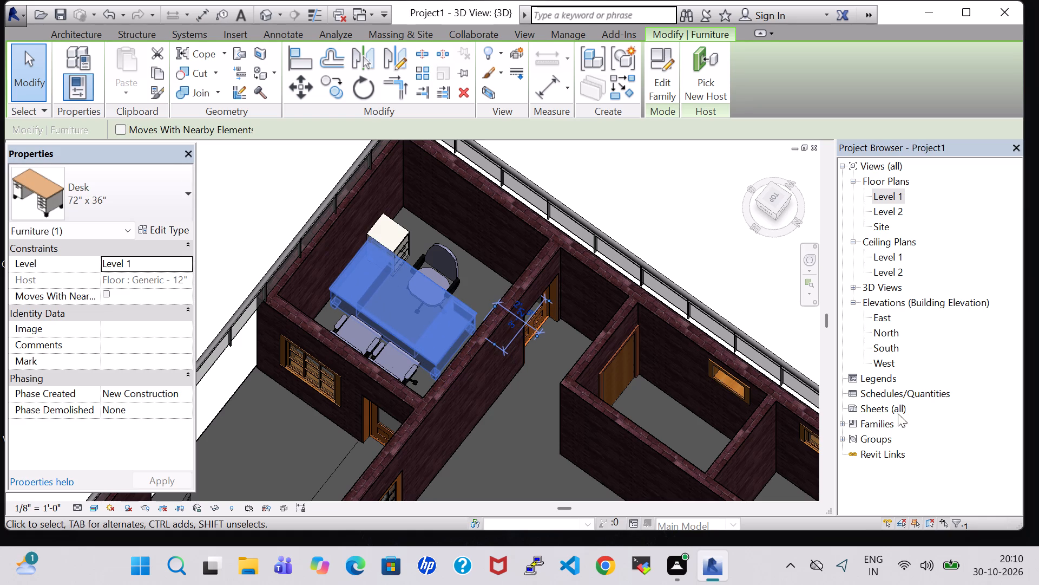
left_click(536, 448)
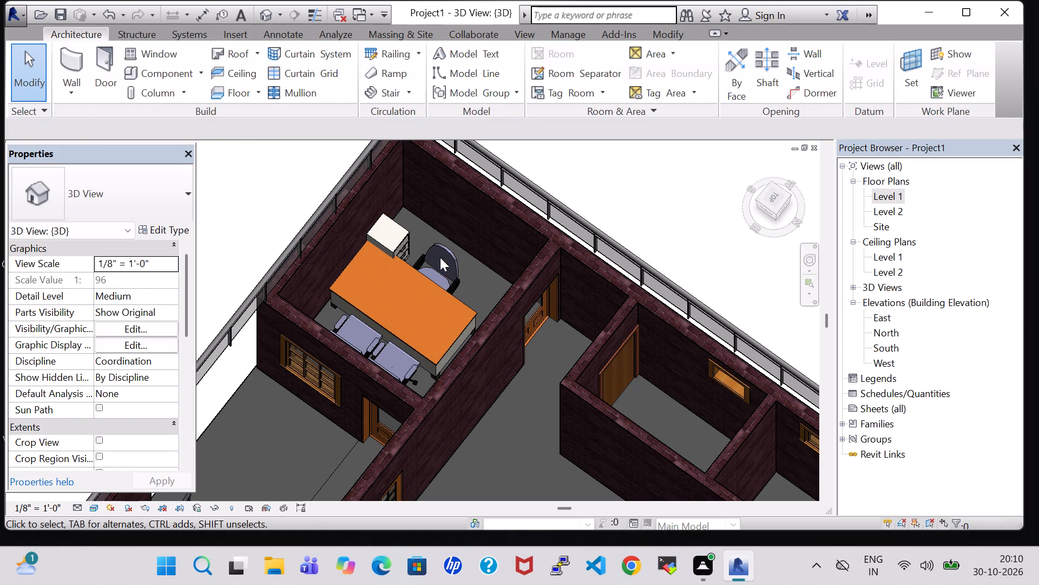
Nudge the 3-drawer file cabinet clear of the desk to about 1'-2" from the outer side wall.
left_click(403, 242)
key("Right")
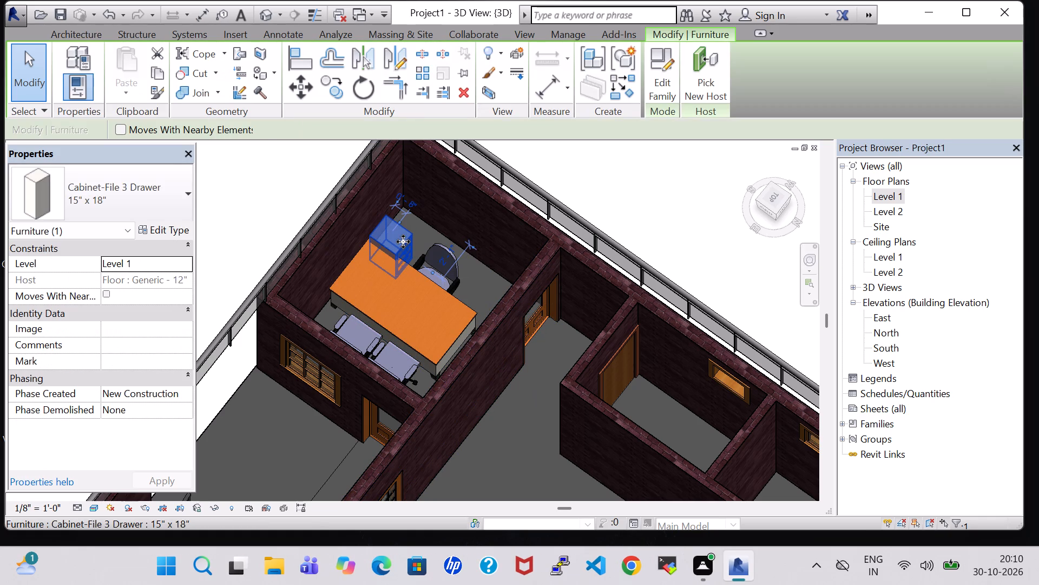
key("Left")
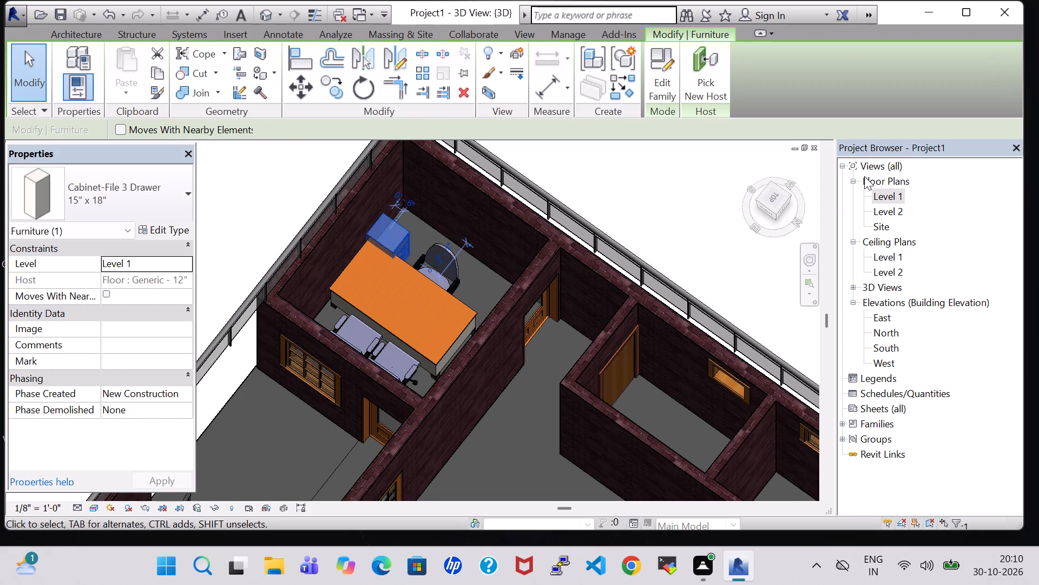
double_click(893, 197)
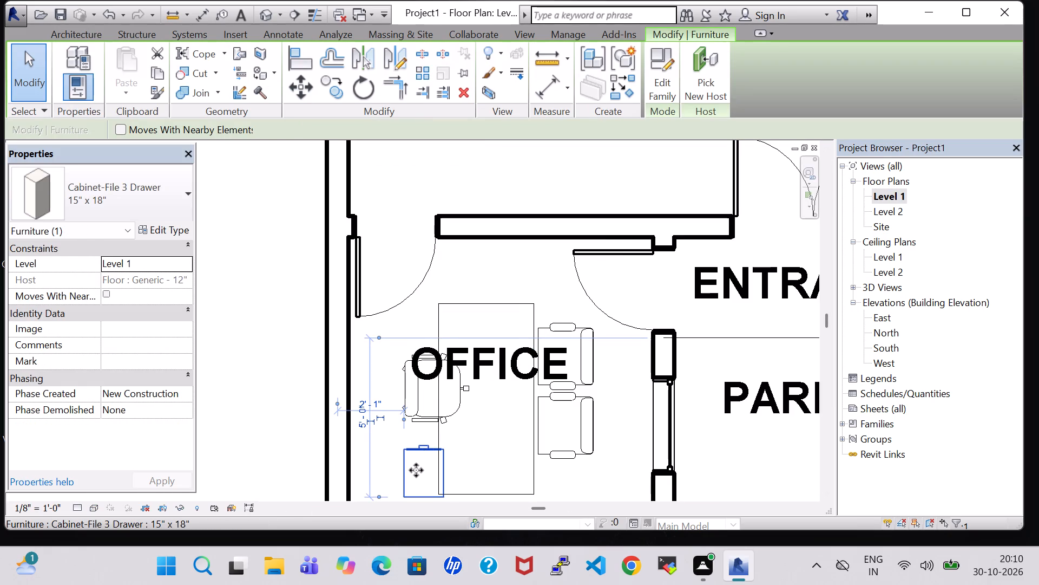
left_click(416, 470)
key("Left")
key("Left")
key("Left")
key("Left")
key("Left")
key("Left")
key("Left")
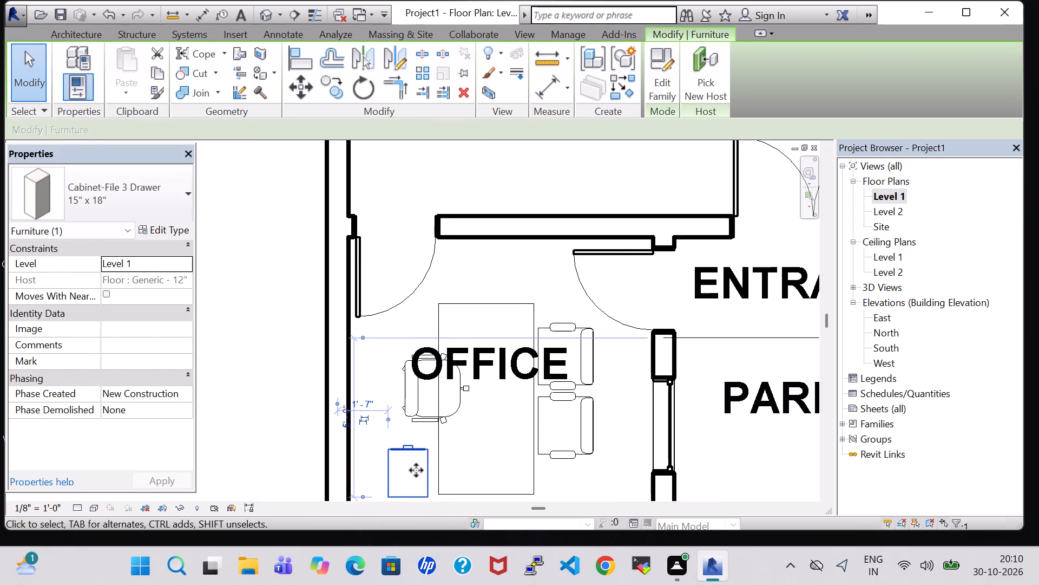
key("Left")
key("Left")
key("Left")
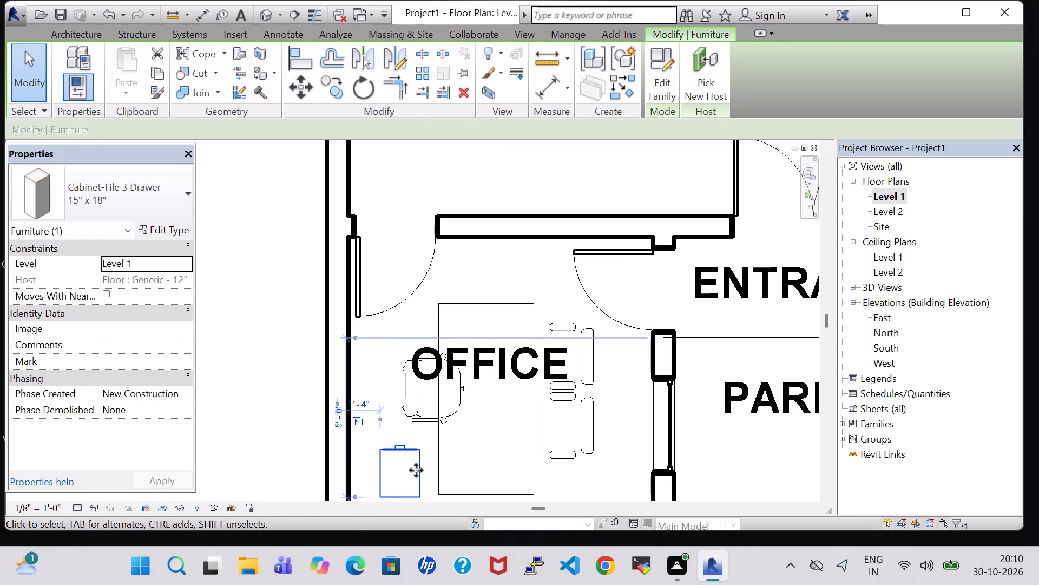
key("Left")
key("Down")
middle_click_drag(434, 478, 426, 443)
key("Up")
key("Up")
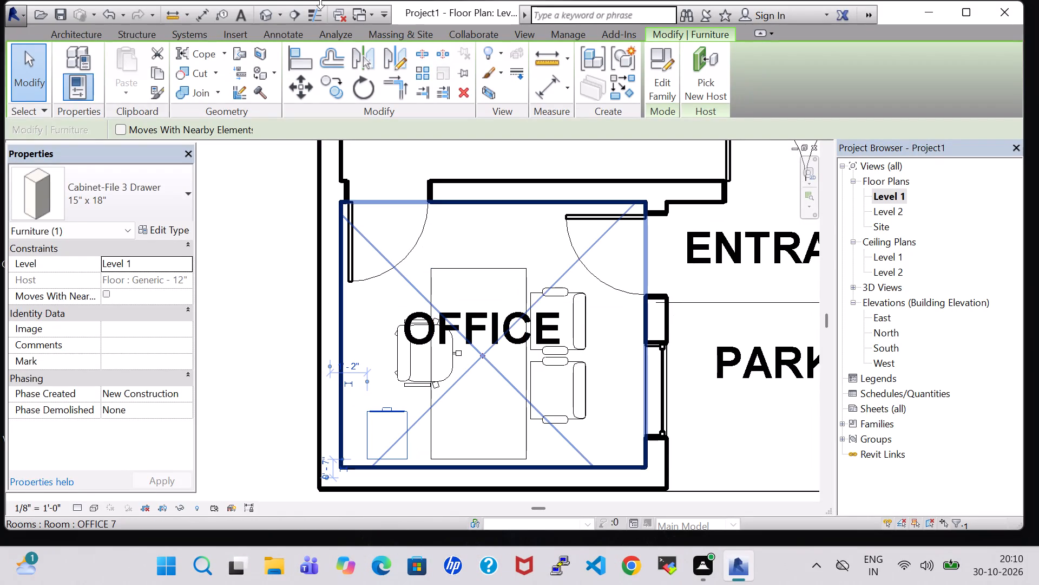
Nudge the executive chair away from the desk toward the outer side wall.
left_click(271, 15)
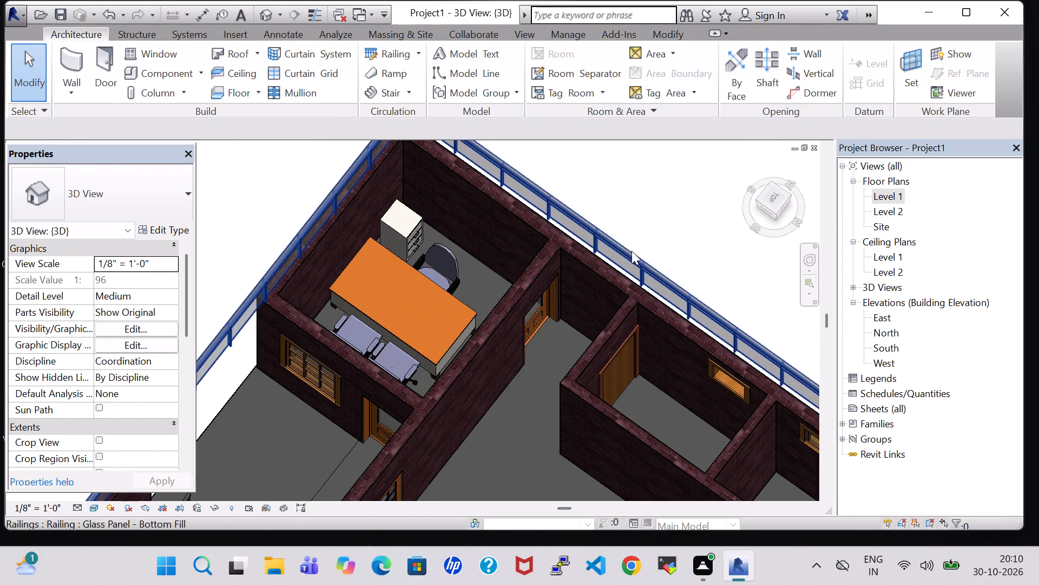
middle_click_drag(673, 214, 611, 272, "shift")
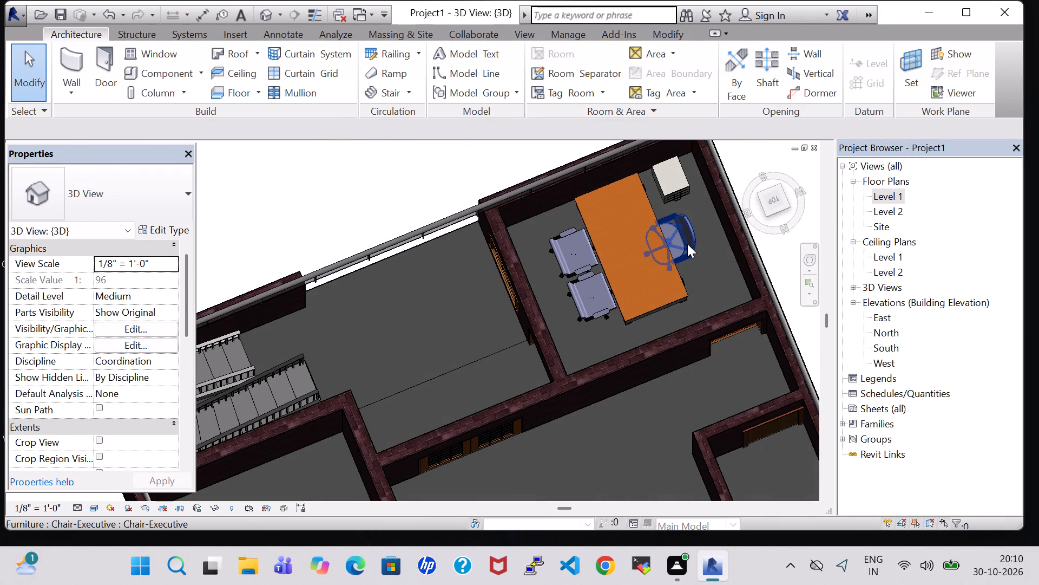
left_click(687, 244)
key("Right")
key("Right")
key("Right")
key("Right")
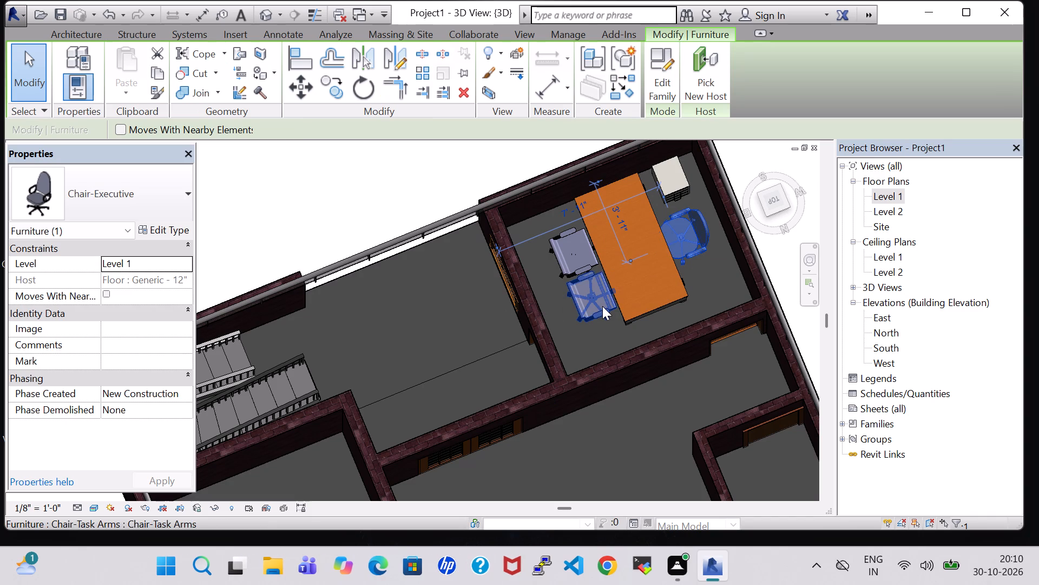
double_click(269, 15)
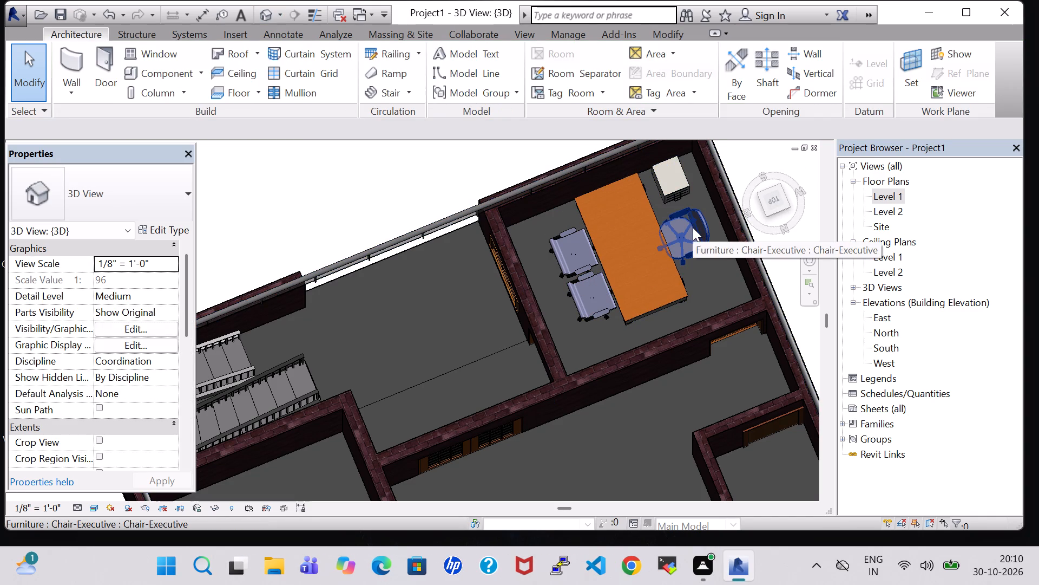
key("Left")
key("Down")
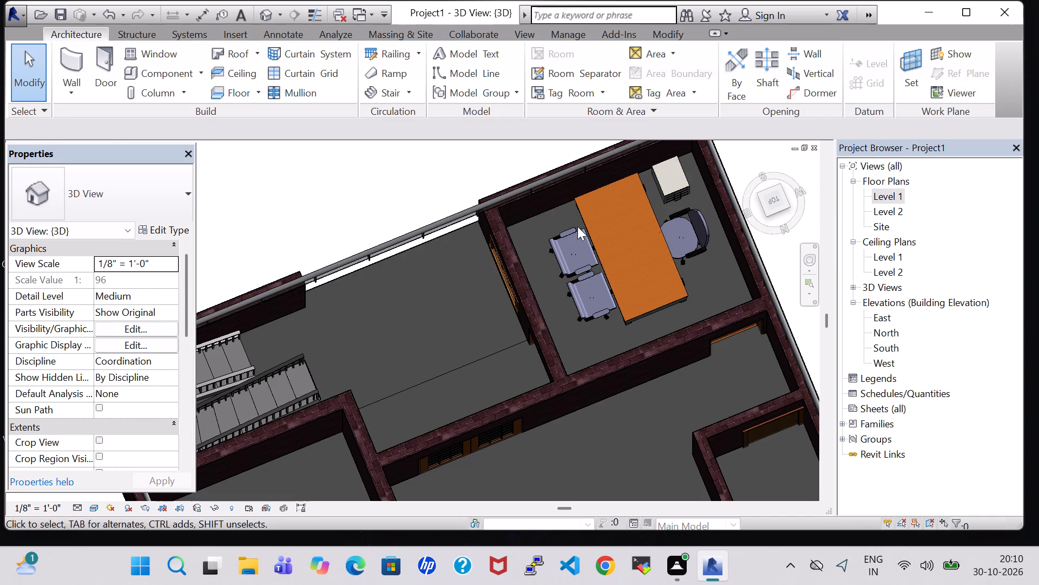
left_click(413, 188)
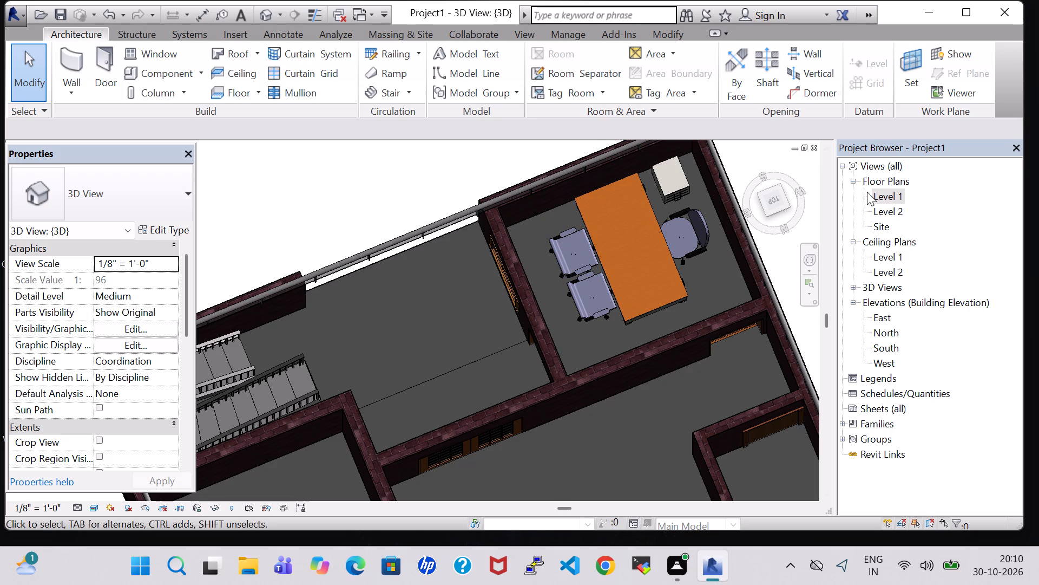
Nudge the office desk slightly back toward the drawing-room wall on Level 1 and check the arrangement in 3D.
double_click(895, 199)
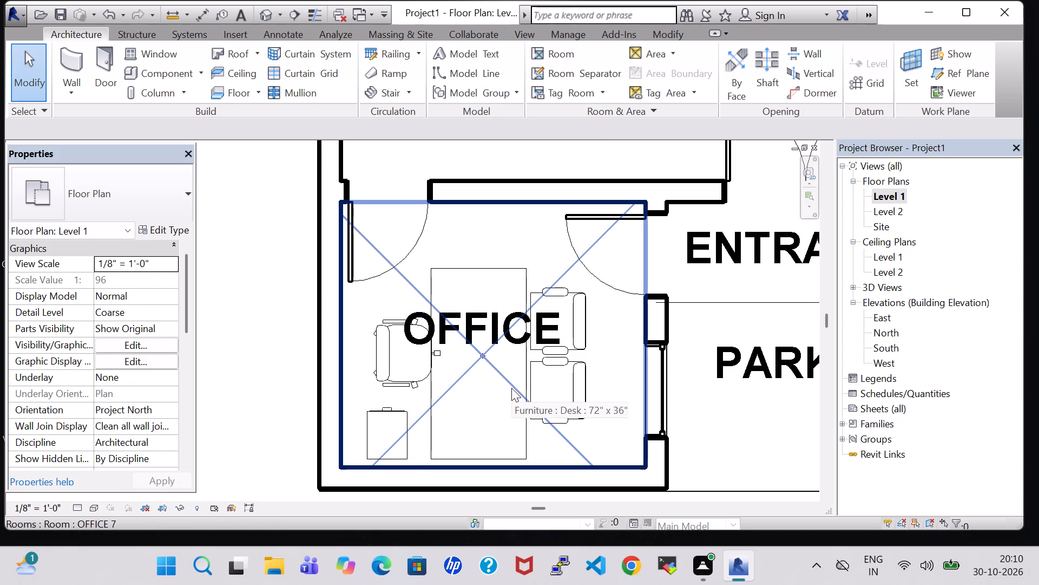
left_click(480, 273)
key("Up")
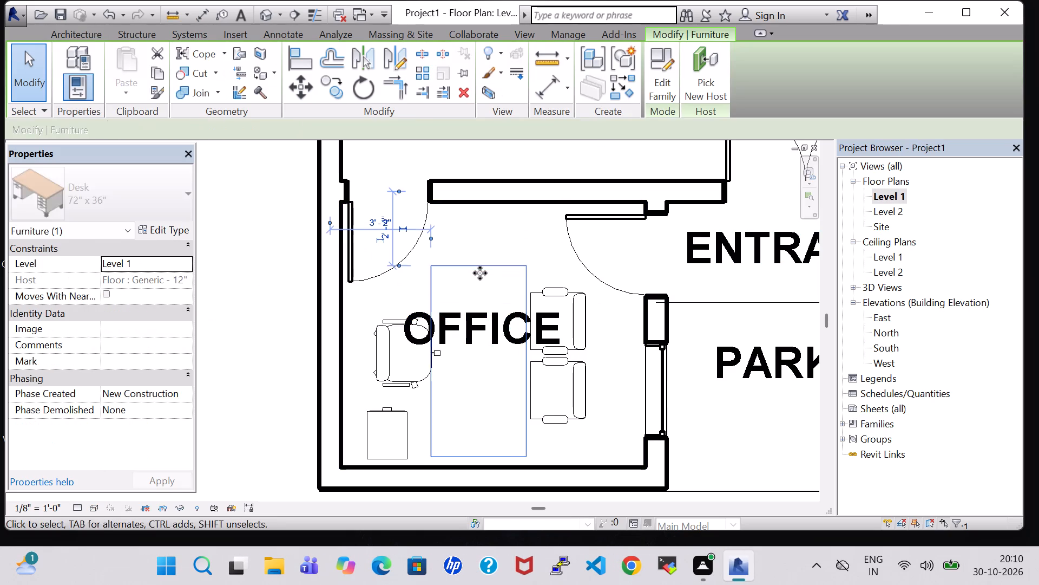
key("Up")
key("Up")
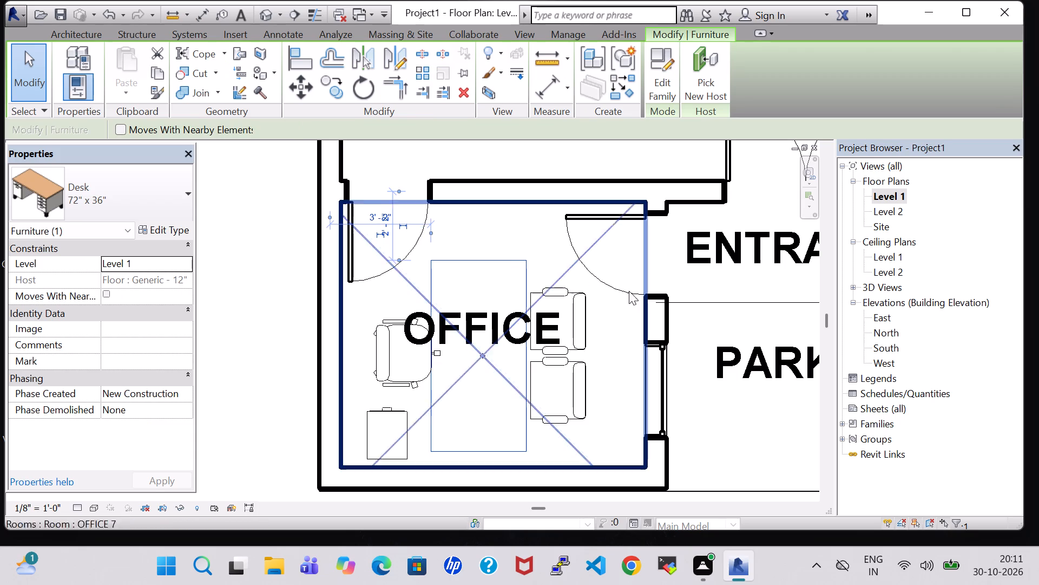
left_click(715, 426)
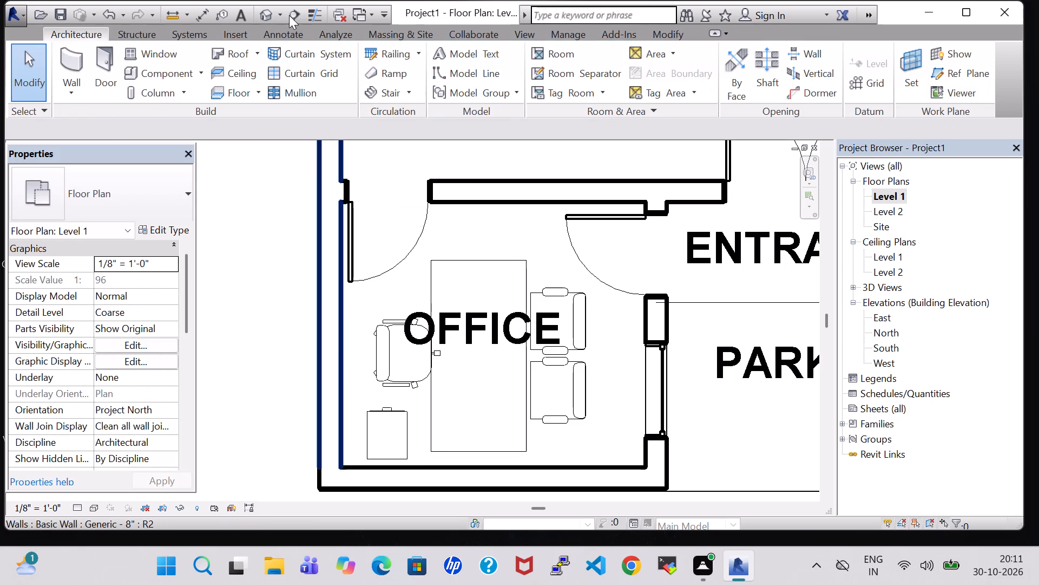
left_click(268, 16)
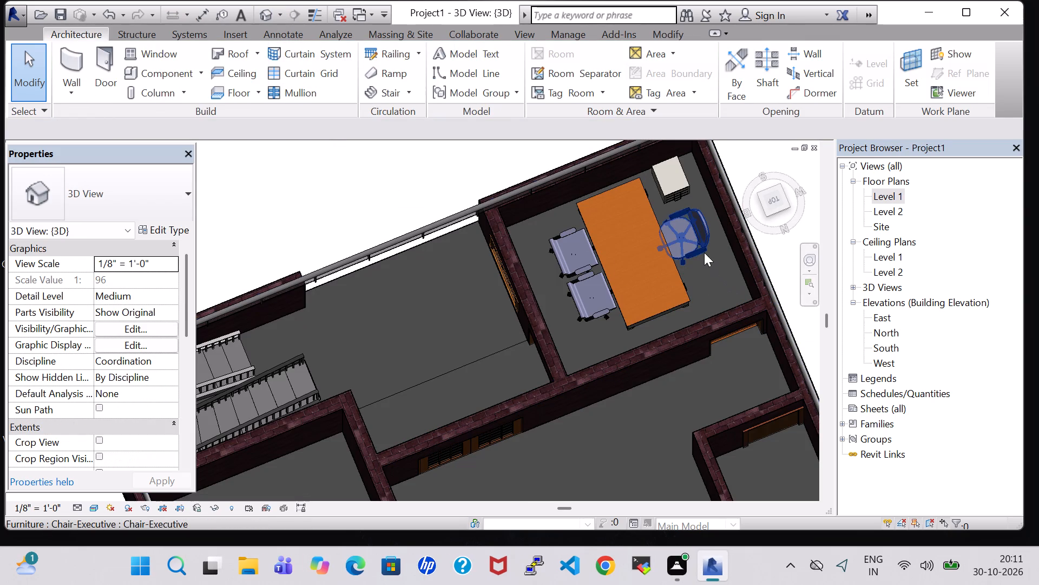
left_click(703, 246)
left_click(481, 184)
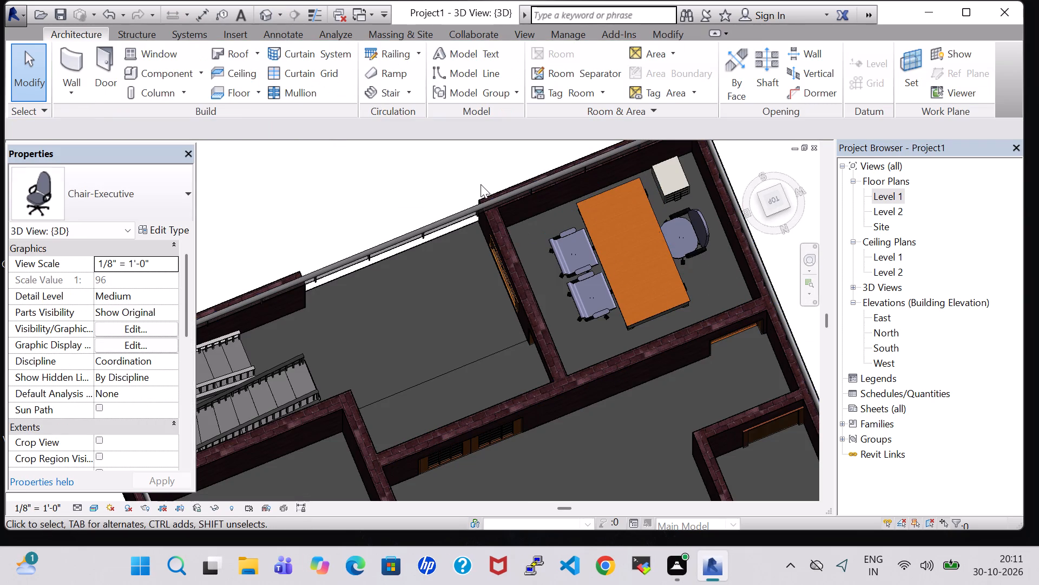
middle_click_drag(713, 292, 751, 272)
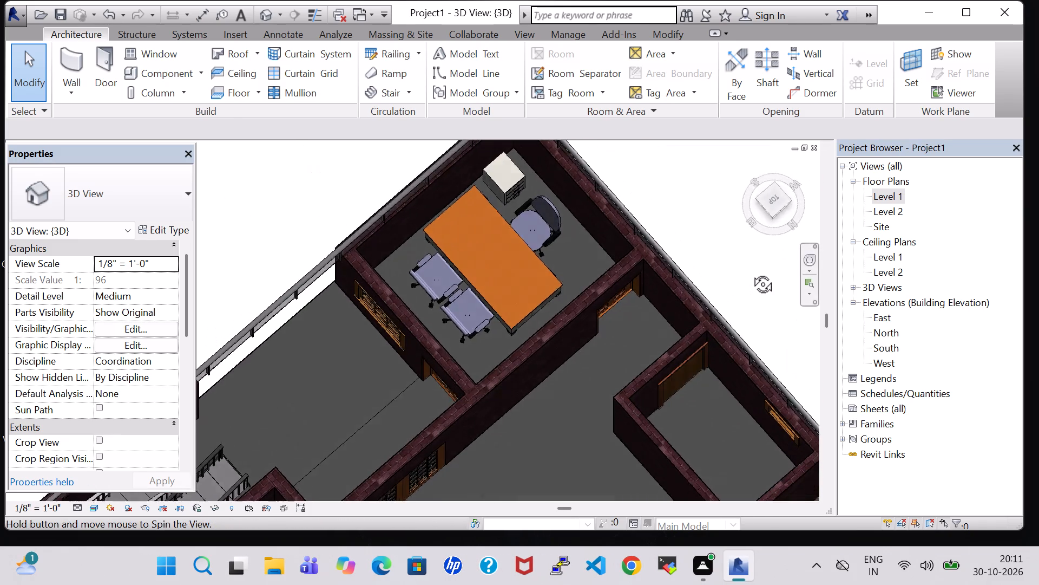
middle_click_drag(751, 272, 751, 262)
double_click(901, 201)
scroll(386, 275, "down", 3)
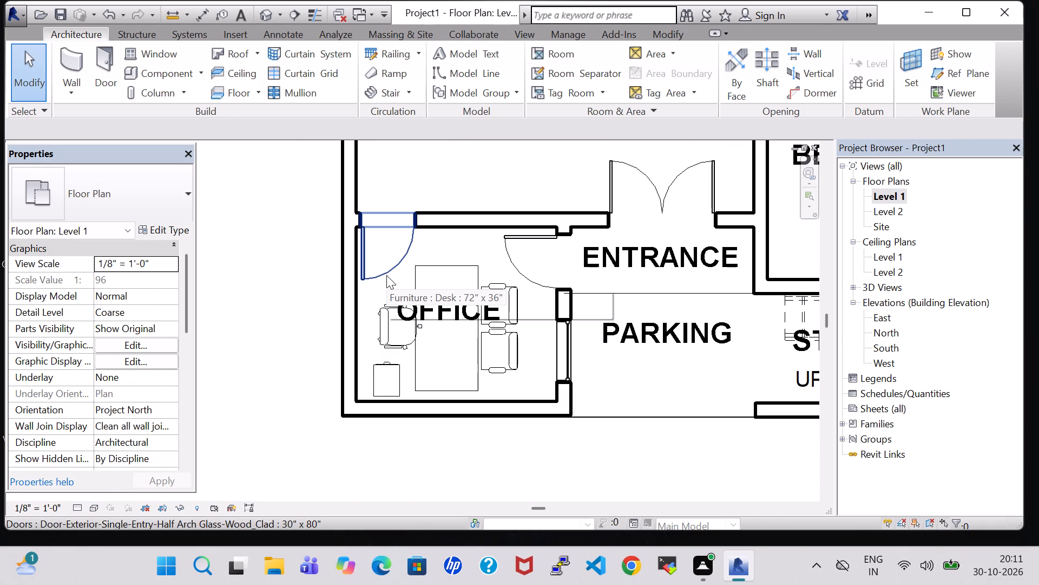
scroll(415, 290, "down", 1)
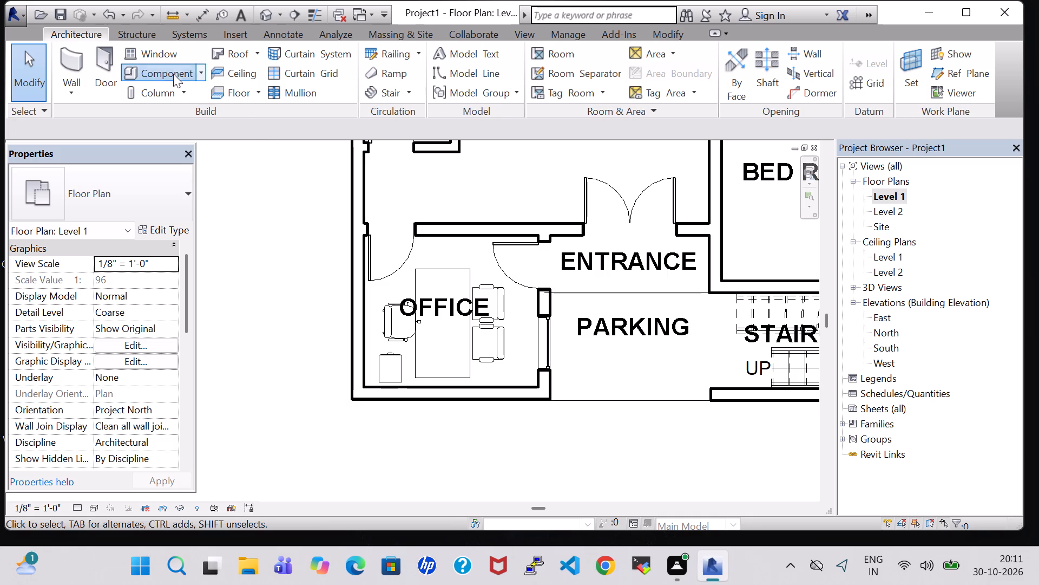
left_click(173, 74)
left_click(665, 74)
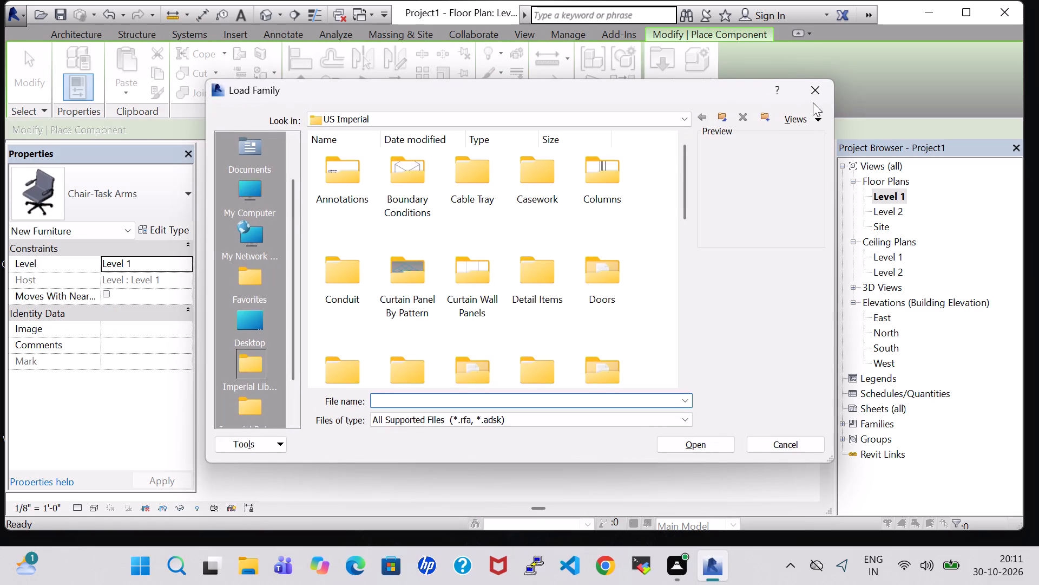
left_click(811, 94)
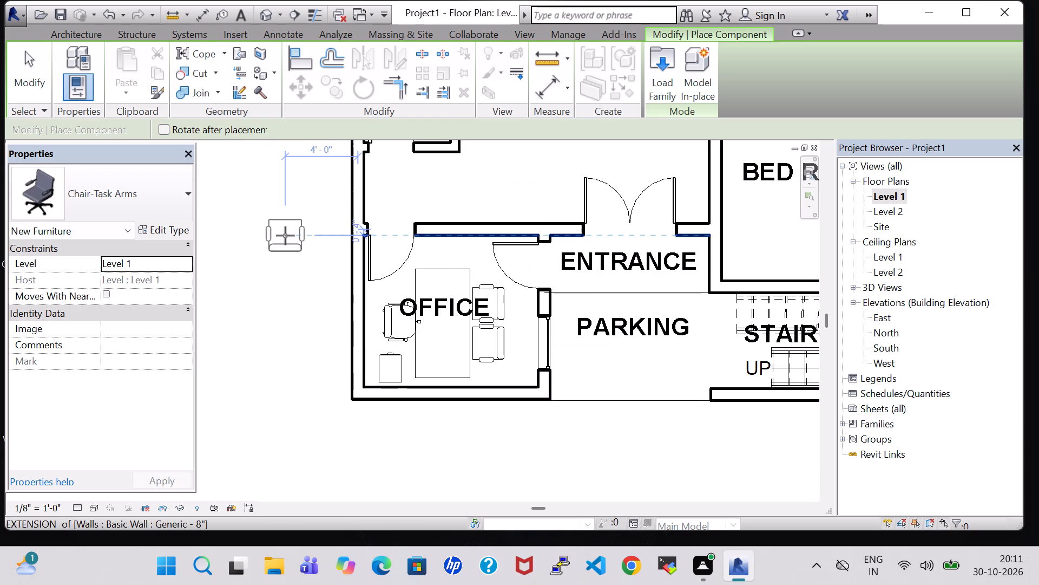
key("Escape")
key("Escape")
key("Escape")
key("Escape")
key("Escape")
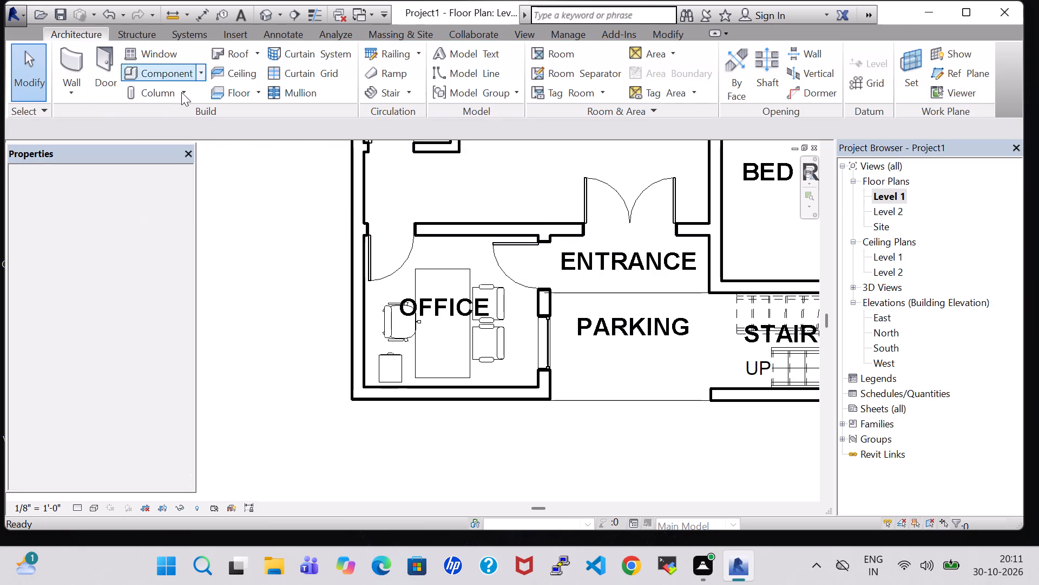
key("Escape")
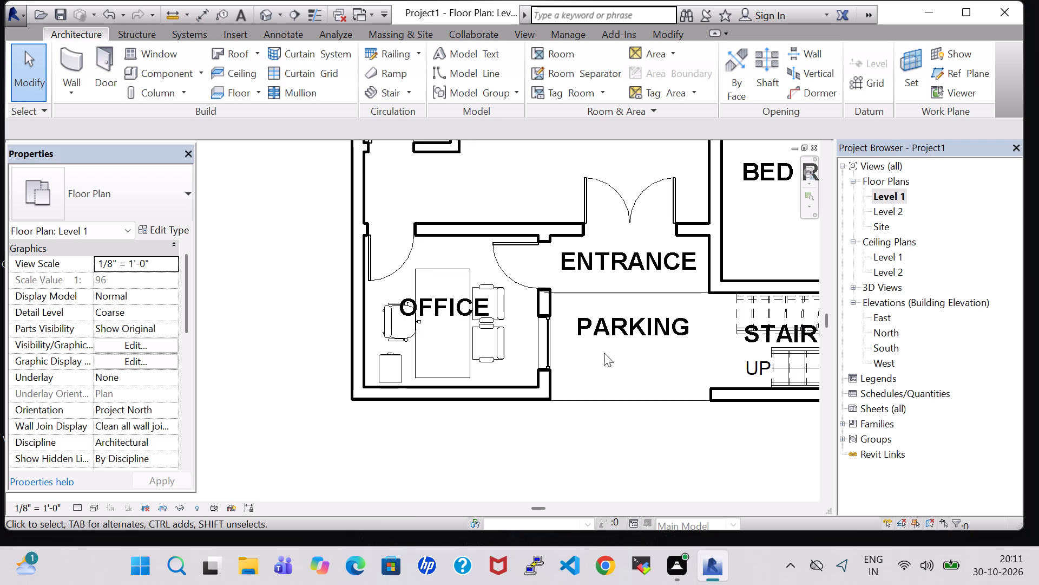
Load the Toilet-Domestic-3D family from the Plumbing Fixtures Water Closets library folder.
middle_click_drag(604, 353, 502, 415)
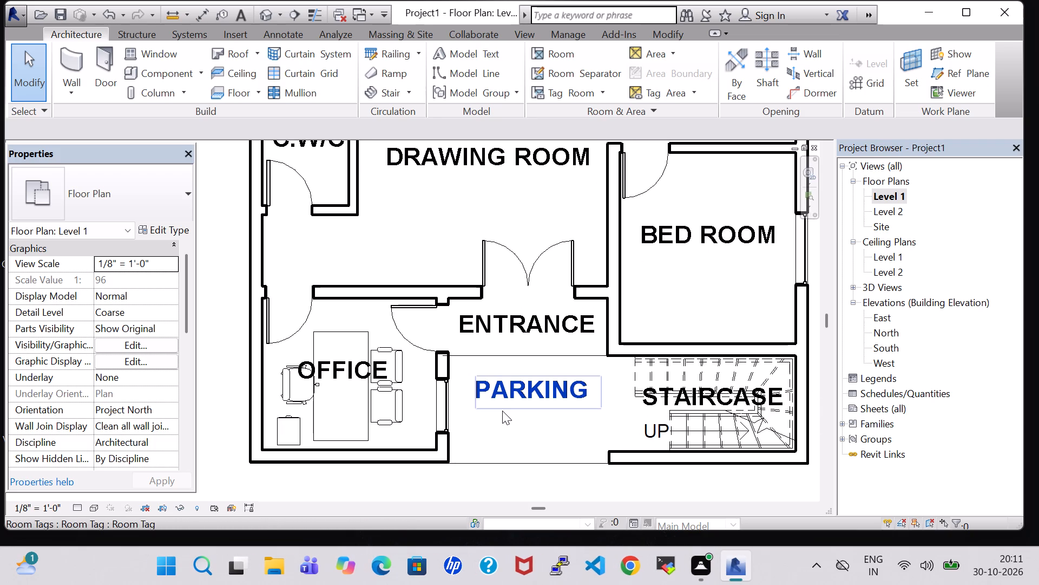
scroll(453, 252, "down", 2)
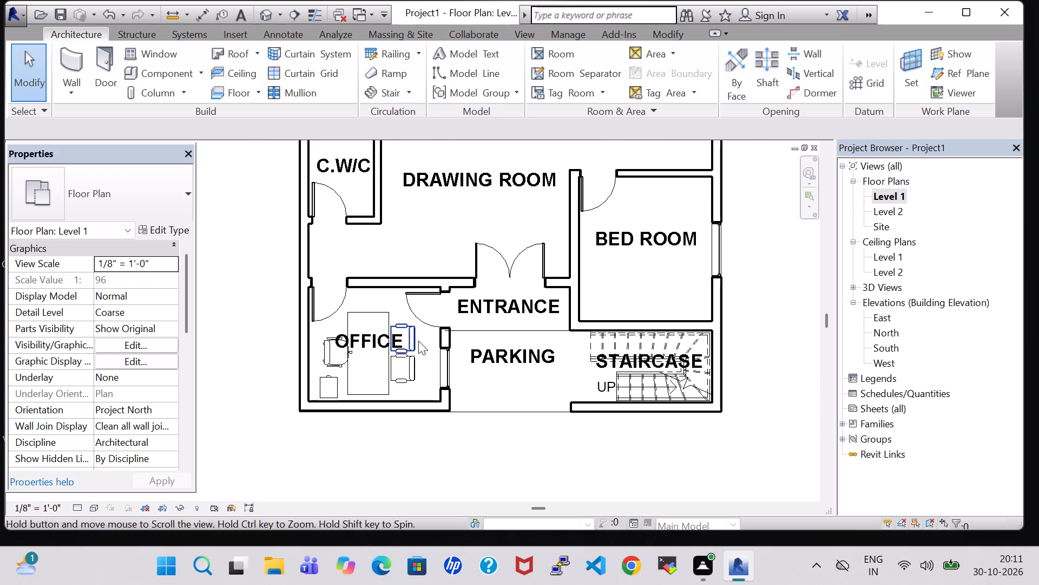
middle_click(418, 341)
middle_click_drag(431, 230, 428, 246)
middle_click_drag(423, 261, 384, 388)
middle_click(384, 388)
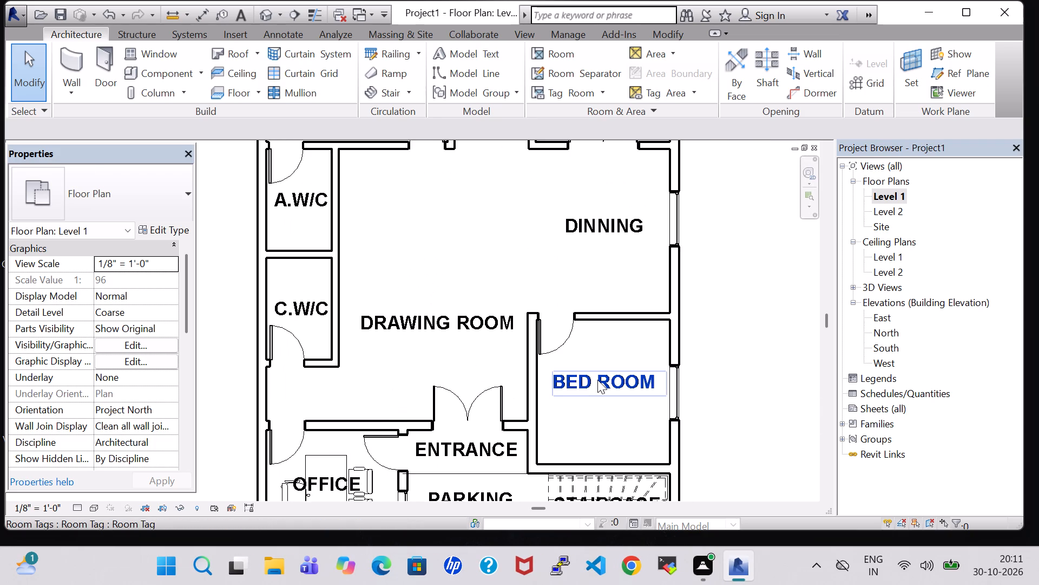
left_click(170, 80)
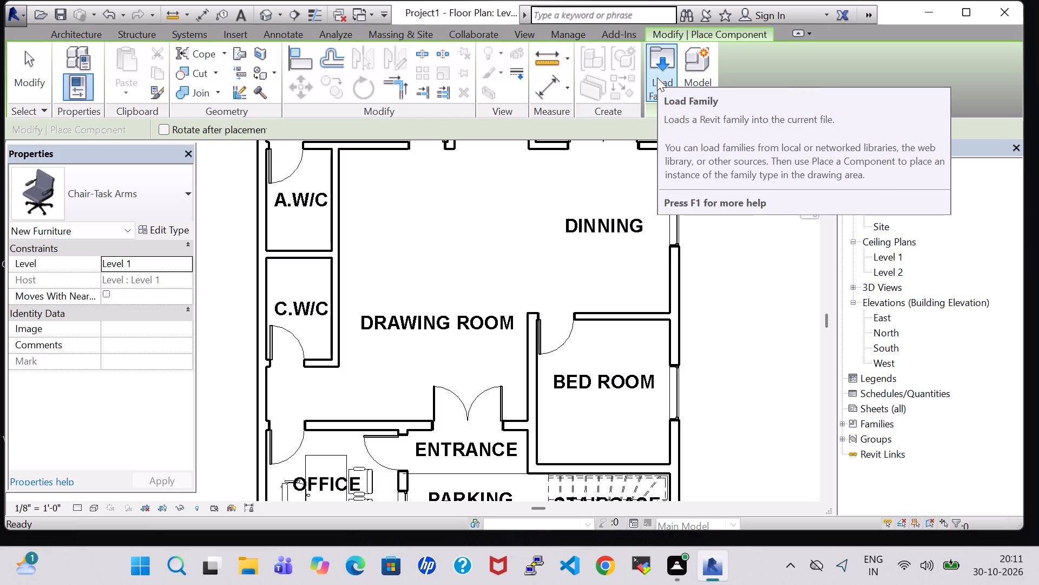
scroll(581, 256, "down", 3)
scroll(444, 257, "down", 1)
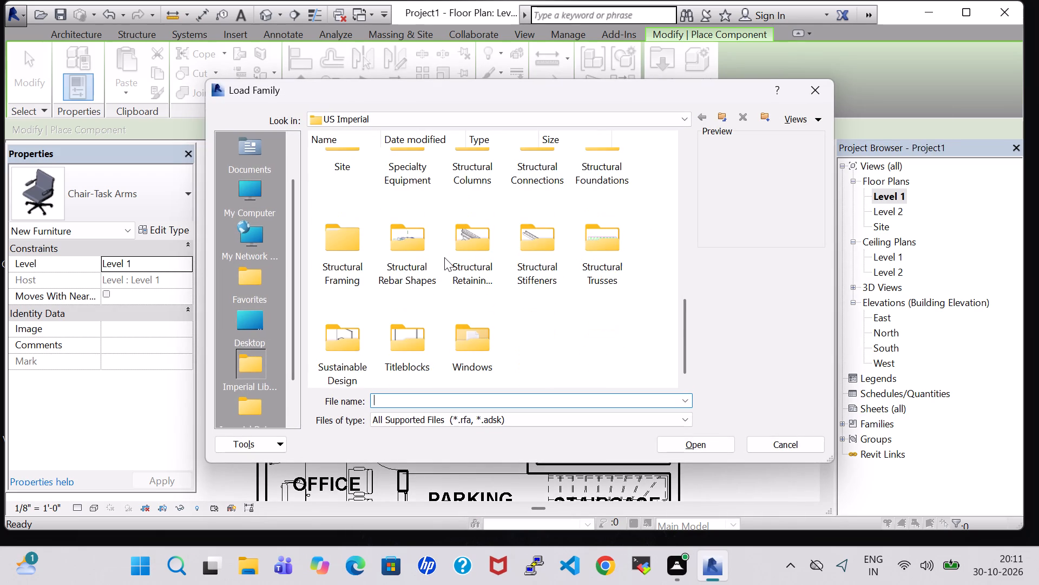
scroll(444, 257, "up", 1)
double_click(482, 188)
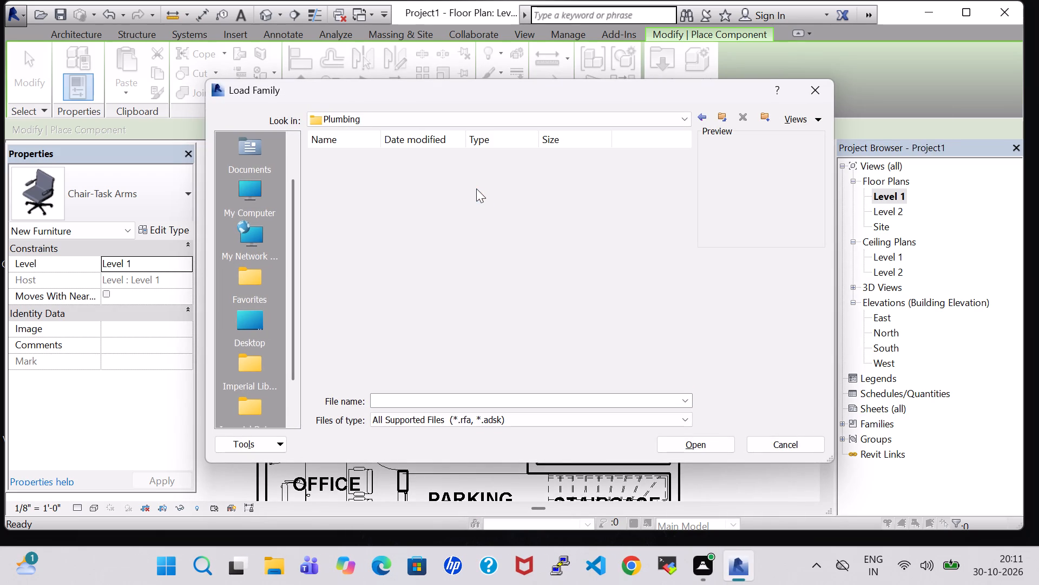
double_click(371, 178)
double_click(408, 183)
triple_click(422, 283)
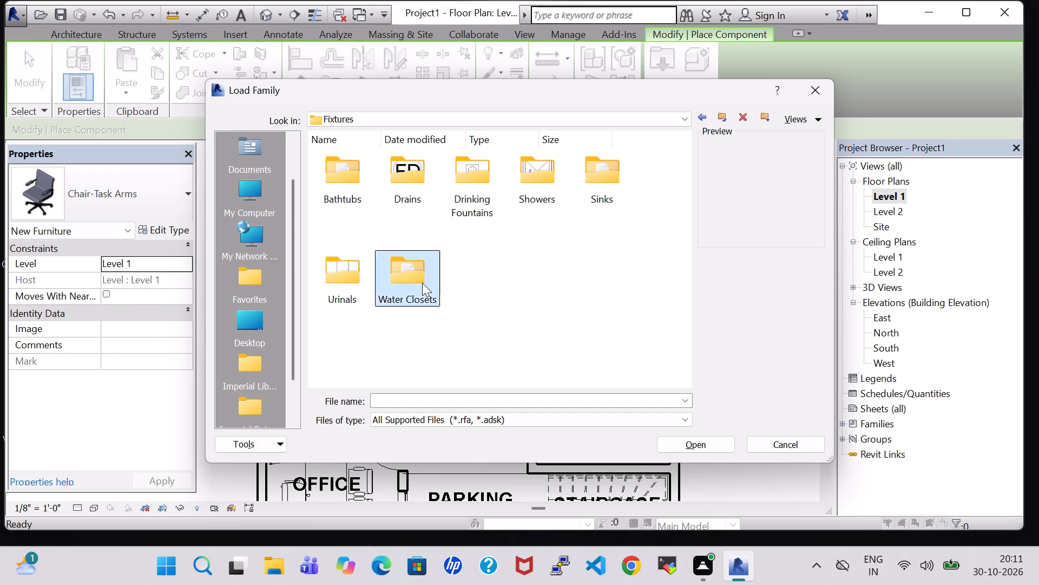
left_click(551, 201)
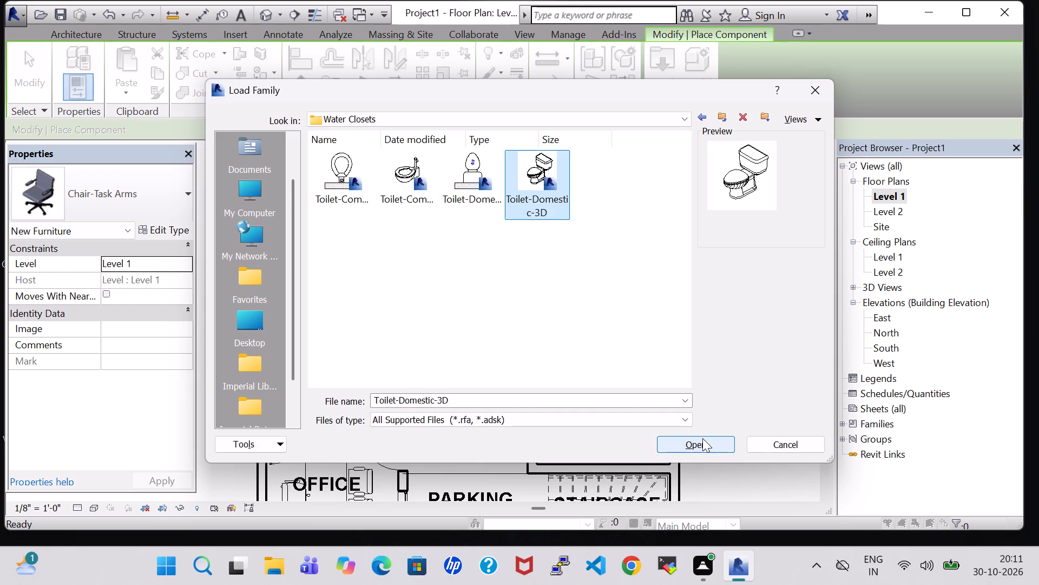
left_click(702, 438)
Place toilets back to back against the shared C.W/C and A.W/C wall, turning the A.W/C one 180°, about 1'-6" from the outer wall.
scroll(287, 310, "up", 5)
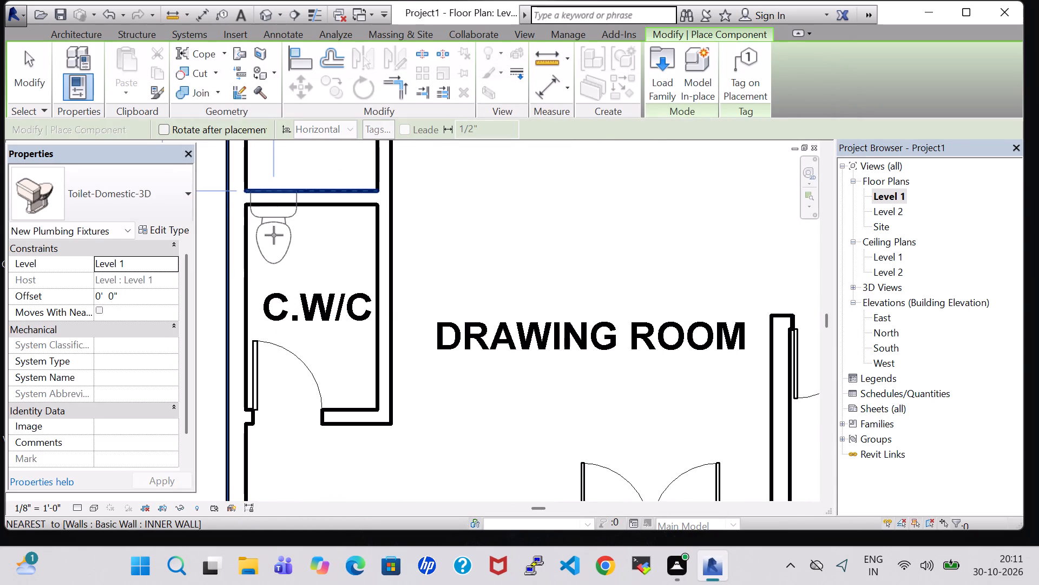
left_click(278, 250)
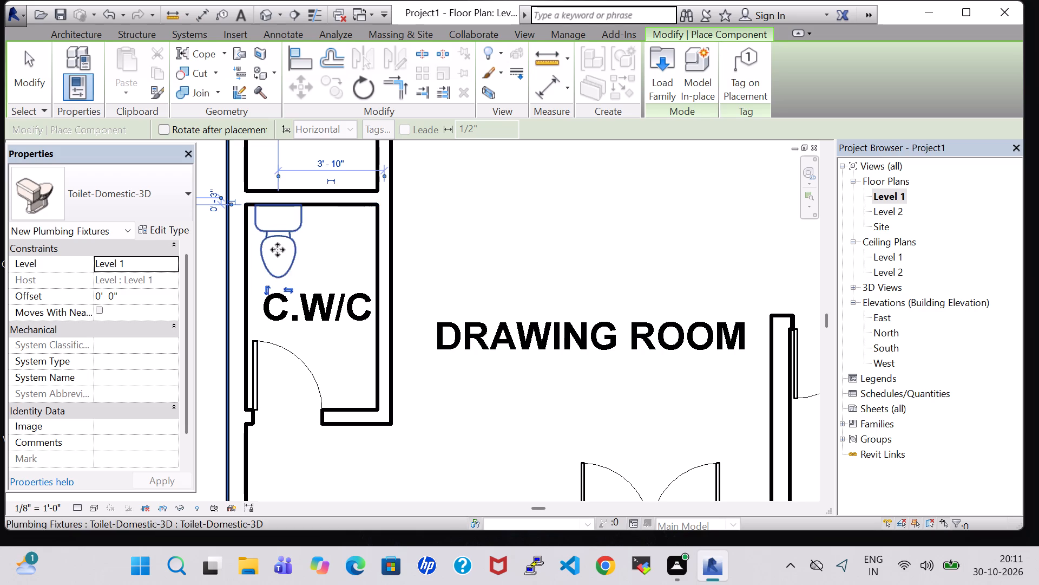
middle_click(323, 251)
middle_click_drag(319, 267, 311, 372)
middle_click(309, 380)
key("space")
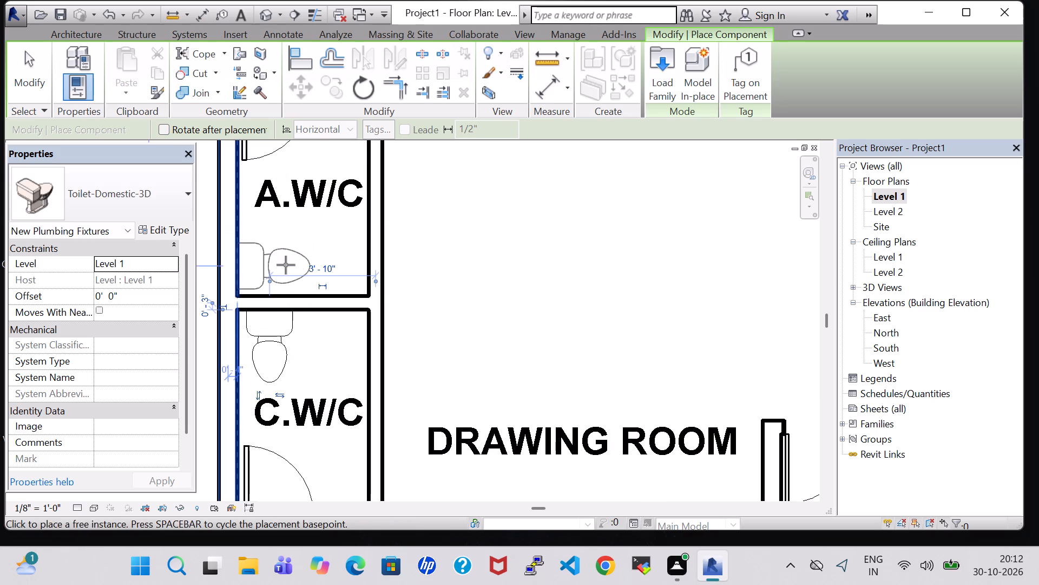
key("space")
left_click(273, 253)
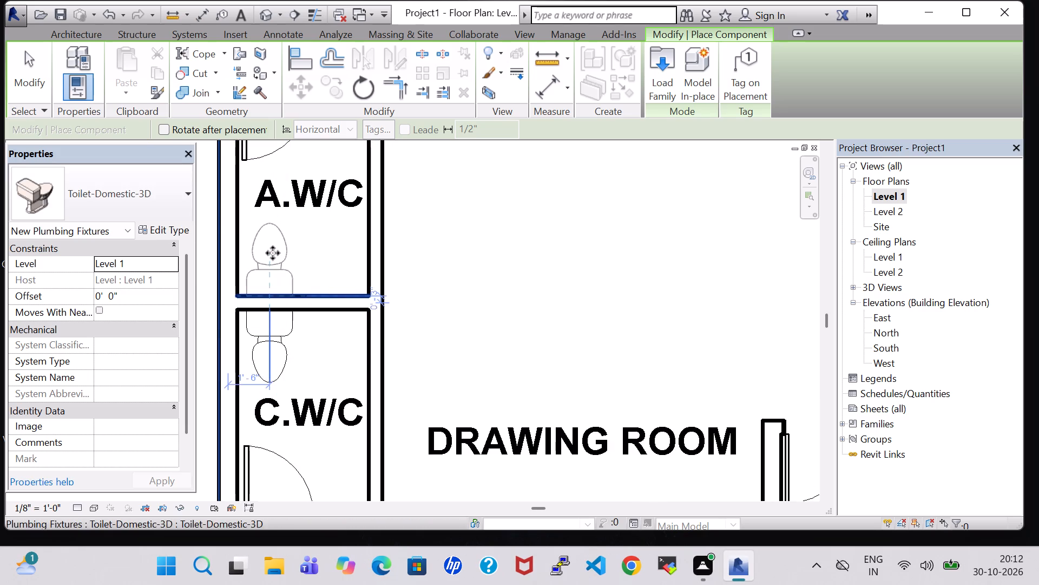
key("Escape")
key("Escape")
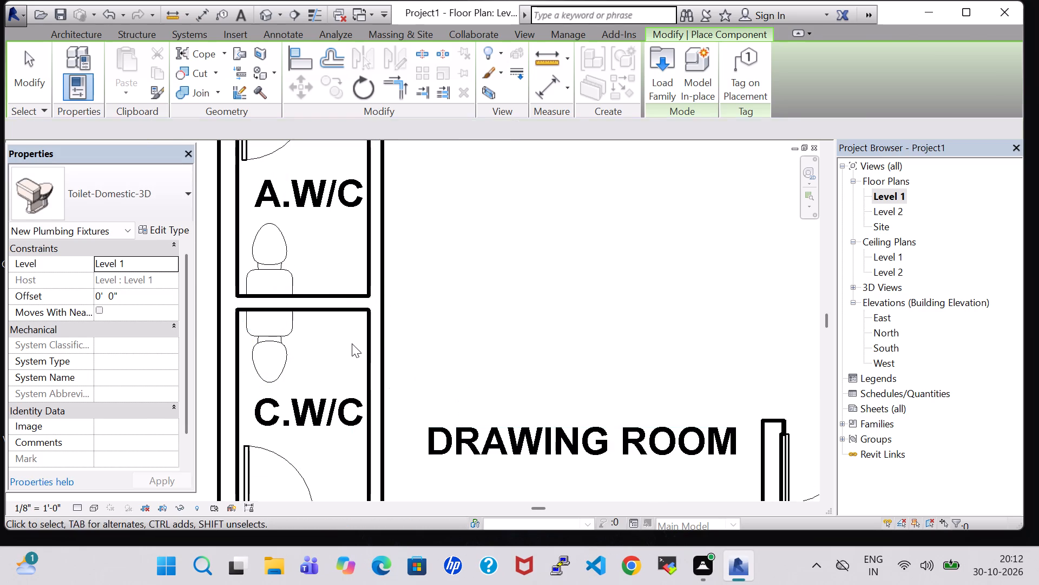
Nudge the A.W/C toilet one increment away from the wall shared with the C.W/C.
left_click(264, 236)
key("Up")
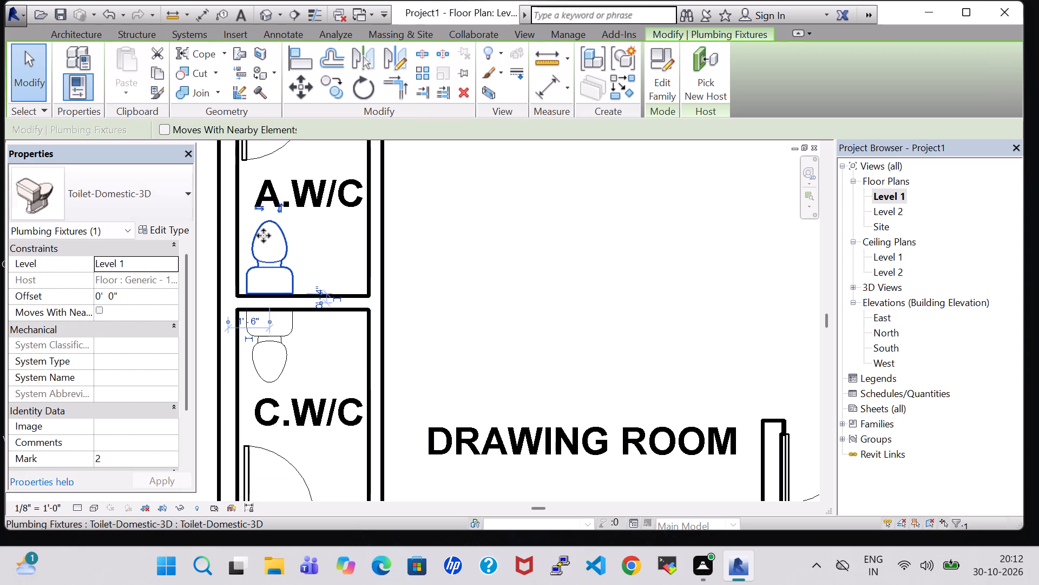
left_click(313, 359)
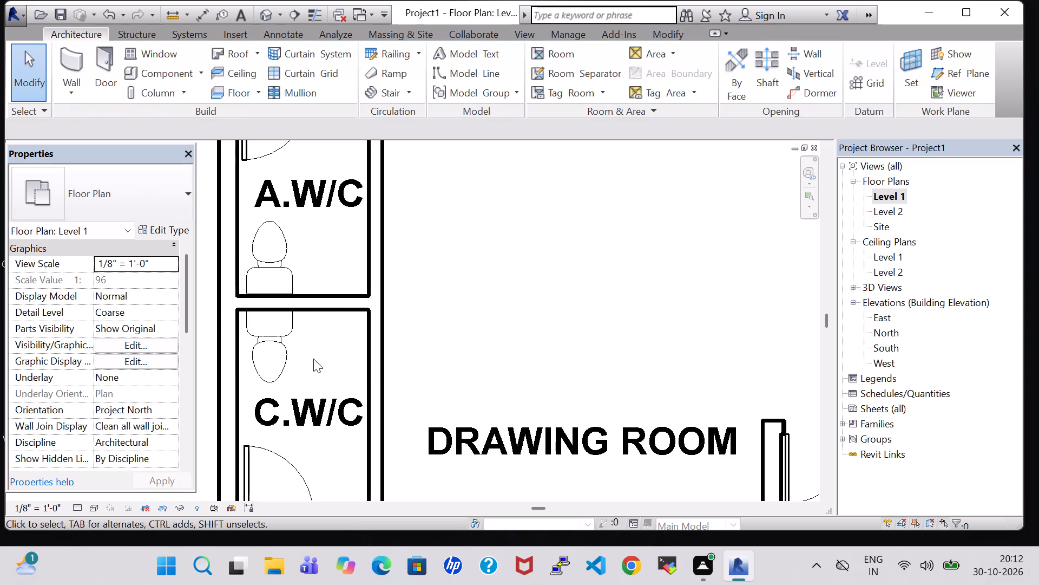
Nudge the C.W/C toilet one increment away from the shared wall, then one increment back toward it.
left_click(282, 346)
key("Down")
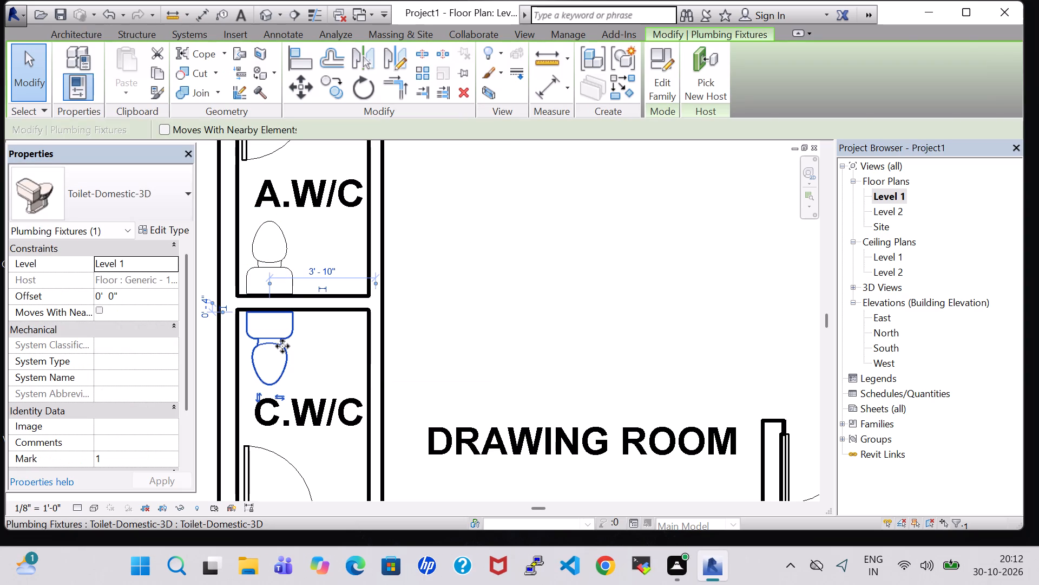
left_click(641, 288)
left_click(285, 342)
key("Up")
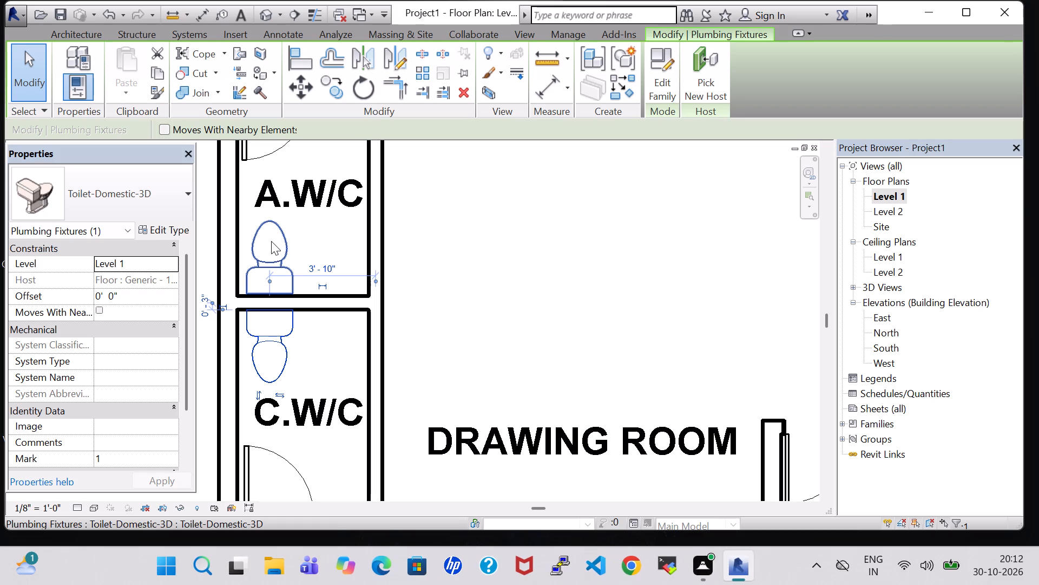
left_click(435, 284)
Load the Tub-Free Standing-3D family from the Plumbing Fixtures Bathtubs library folder.
scroll(420, 282, "down", 5)
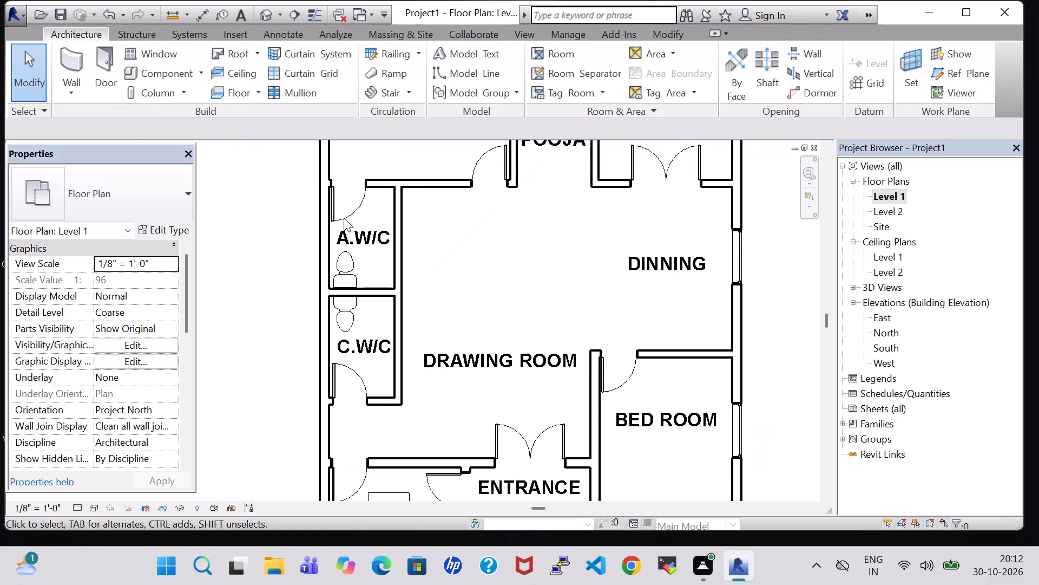
left_click(174, 76)
left_click(659, 83)
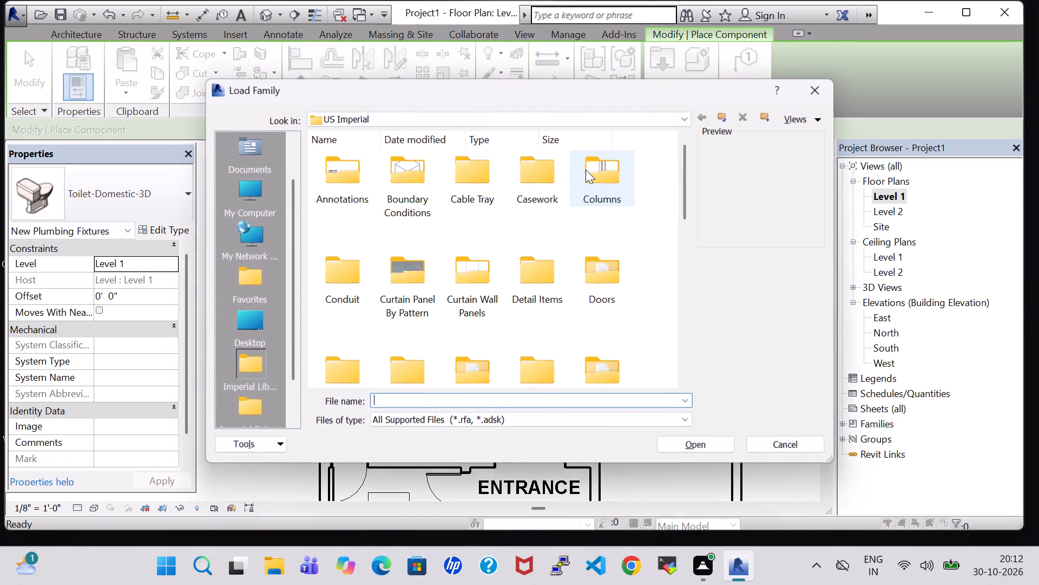
scroll(583, 196, "down", 4)
scroll(450, 227, "up", 1)
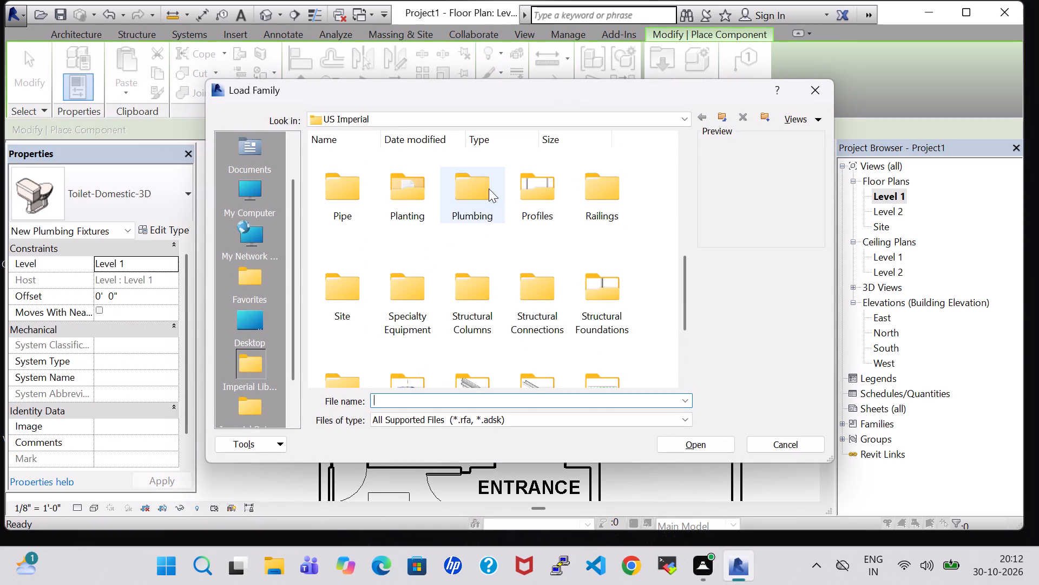
double_click(489, 188)
double_click(357, 168)
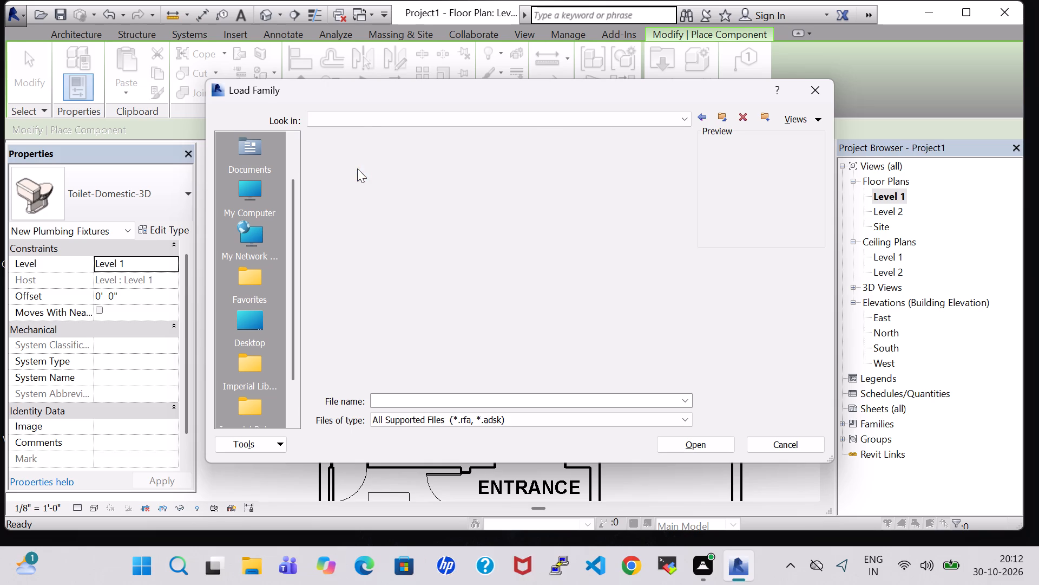
double_click(404, 178)
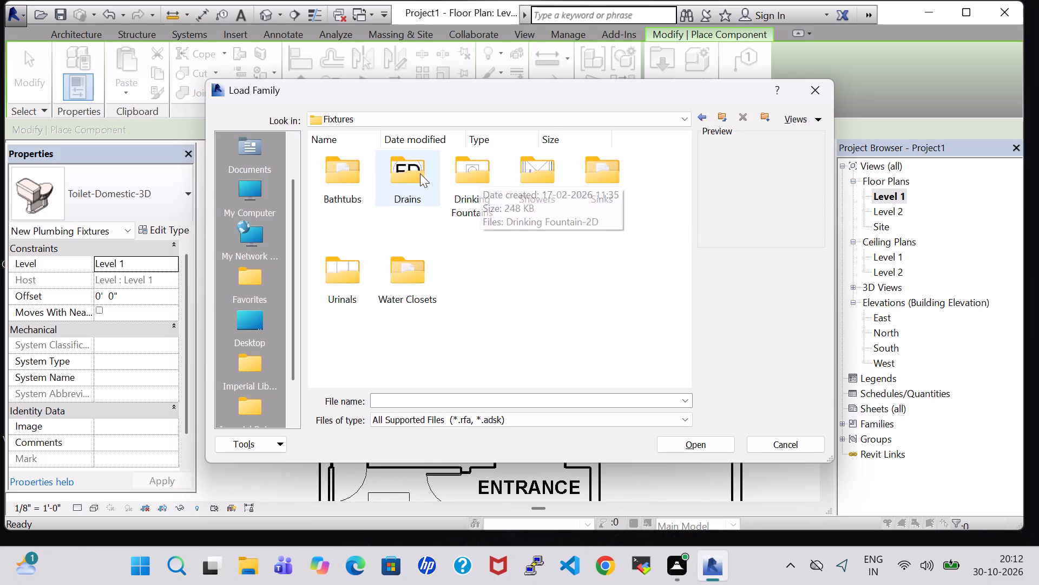
double_click(330, 174)
left_click(393, 186)
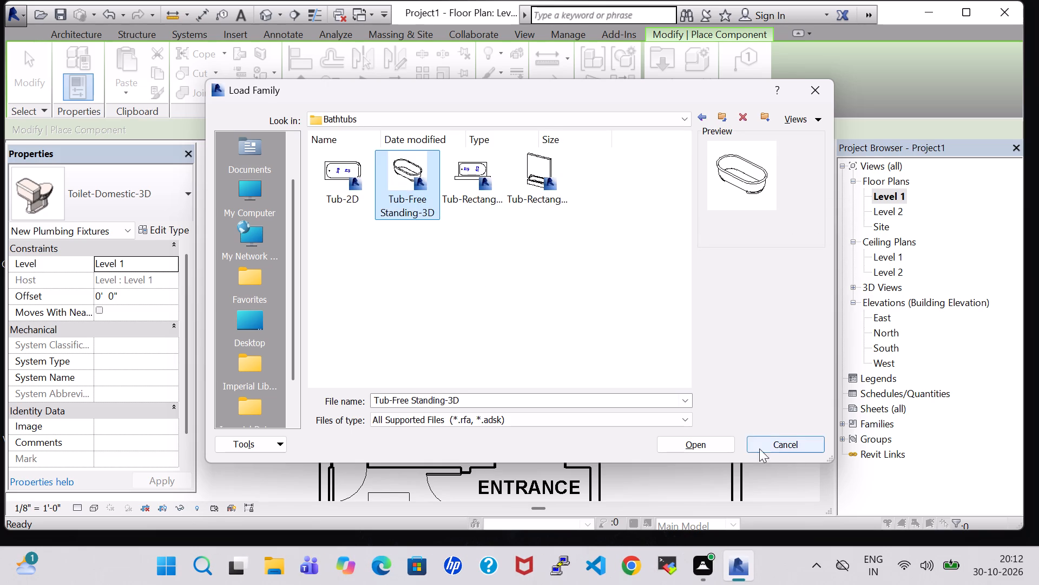
left_click(708, 447)
Place 30" x 60" free-standing tubs beside the C.W/C and A.W/C toilets, about 1'-8" from the drawing-room wall, turning the A.W/C tub 180°.
scroll(370, 342, "up", 5)
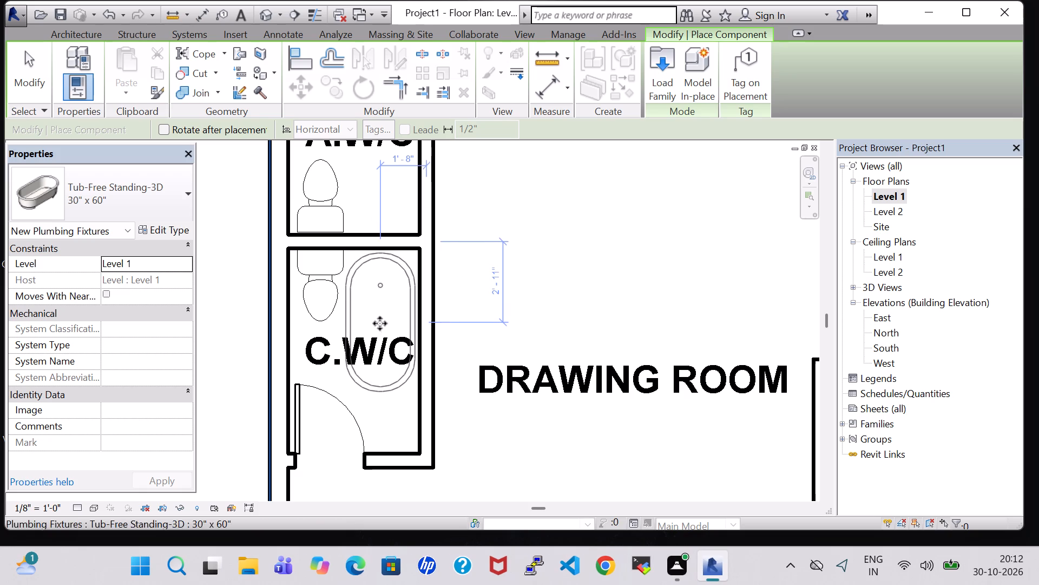
middle_click_drag(382, 291, 395, 383)
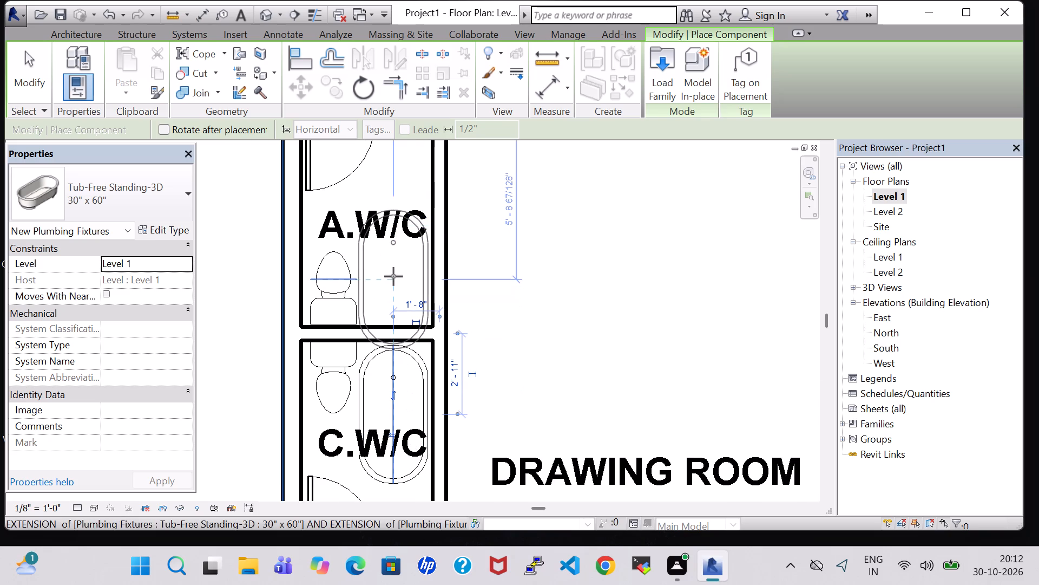
key("space")
key("space")
left_click(394, 255)
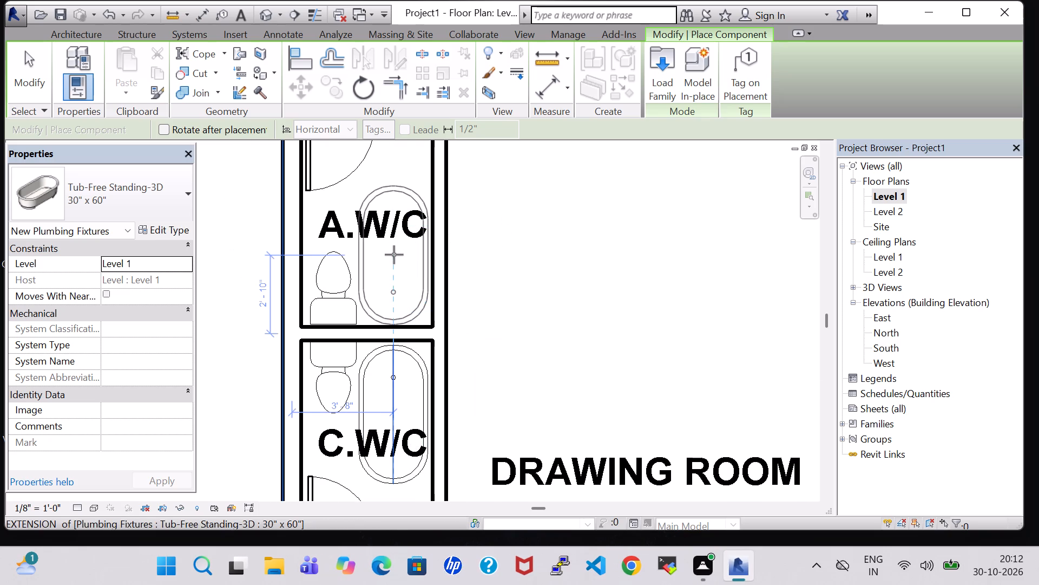
scroll(569, 303, "down", 2)
key("Escape")
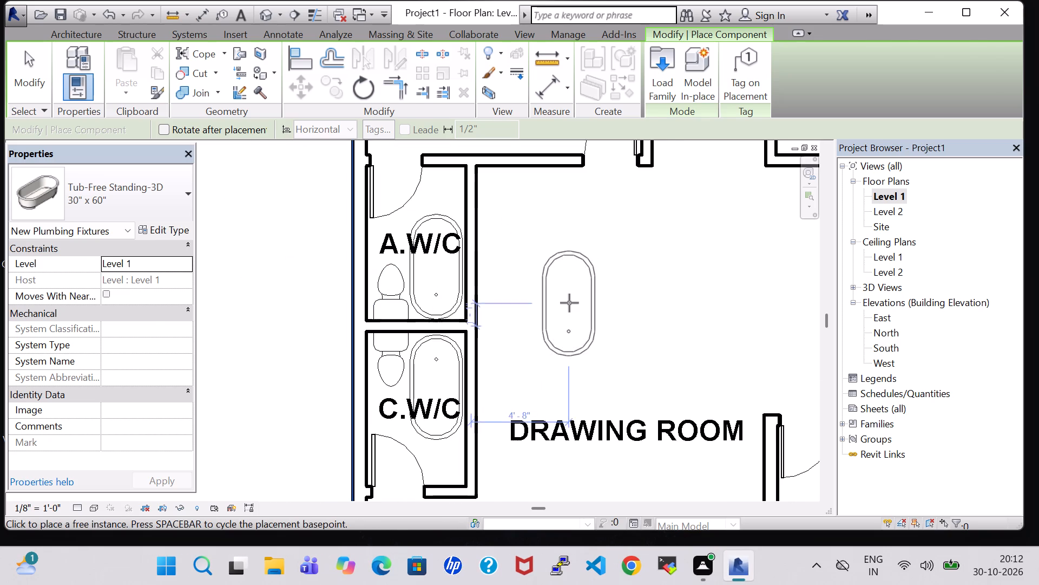
key("Escape")
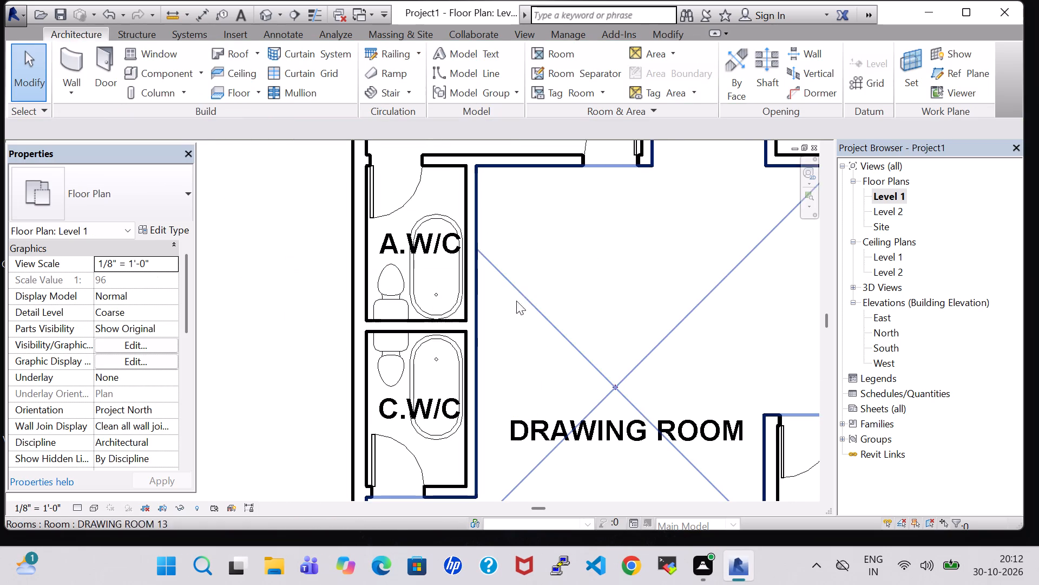
Load the Sink Vanity-Square family from the Plumbing Fixtures Sinks library folder.
left_click(167, 74)
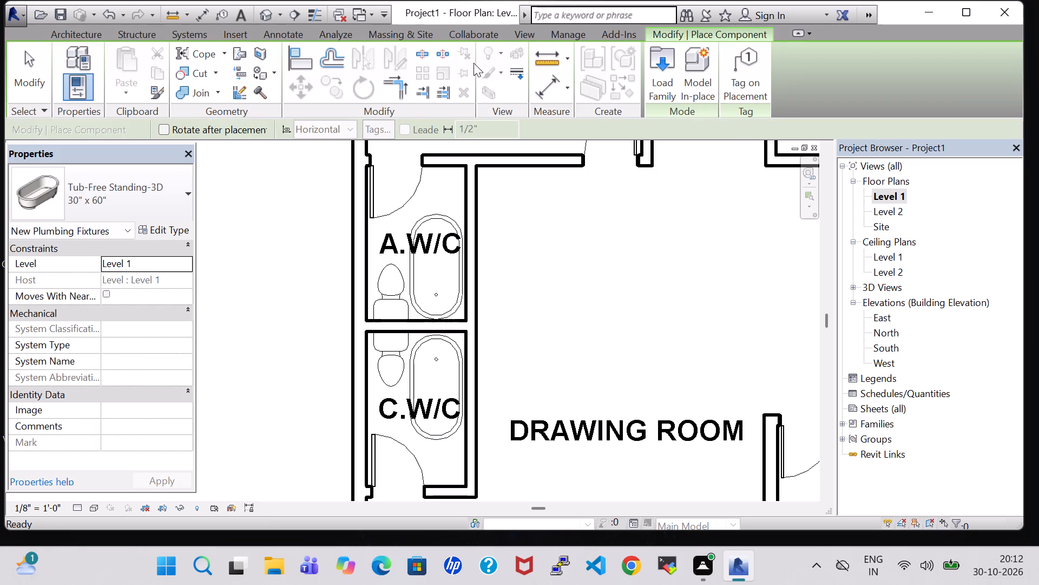
left_click(672, 69)
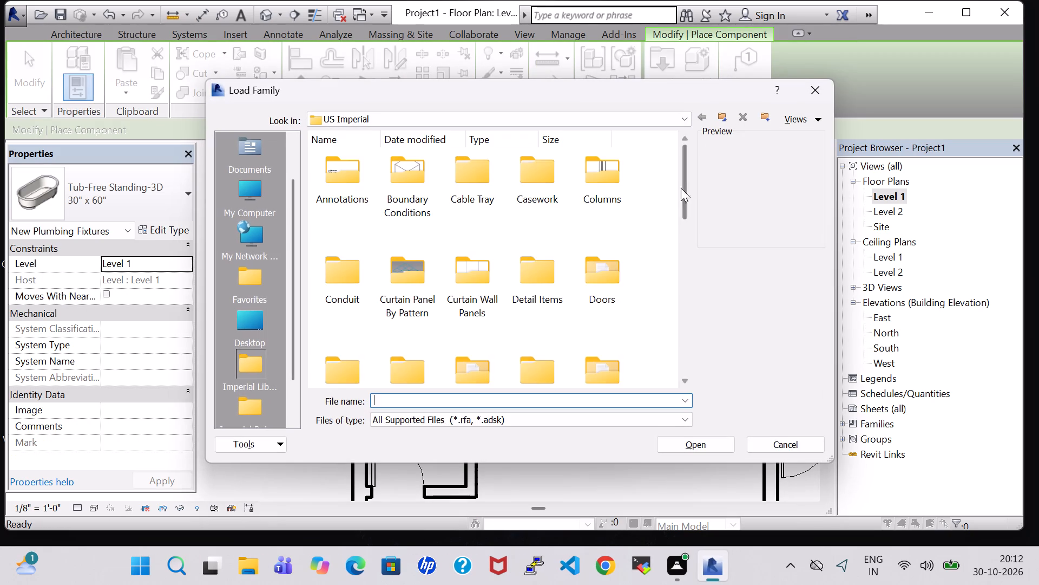
scroll(630, 272, "down", 3)
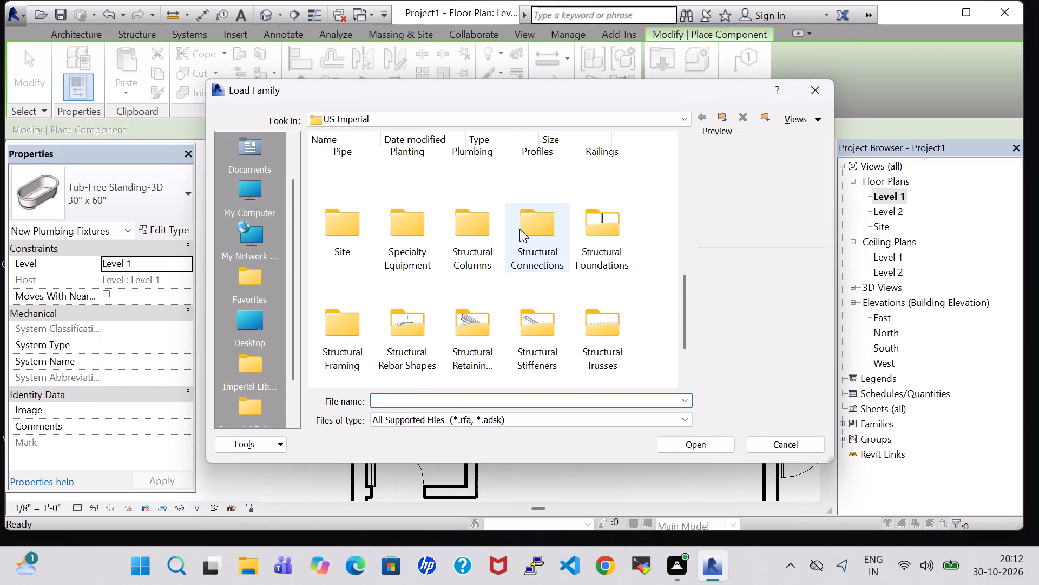
double_click(477, 158)
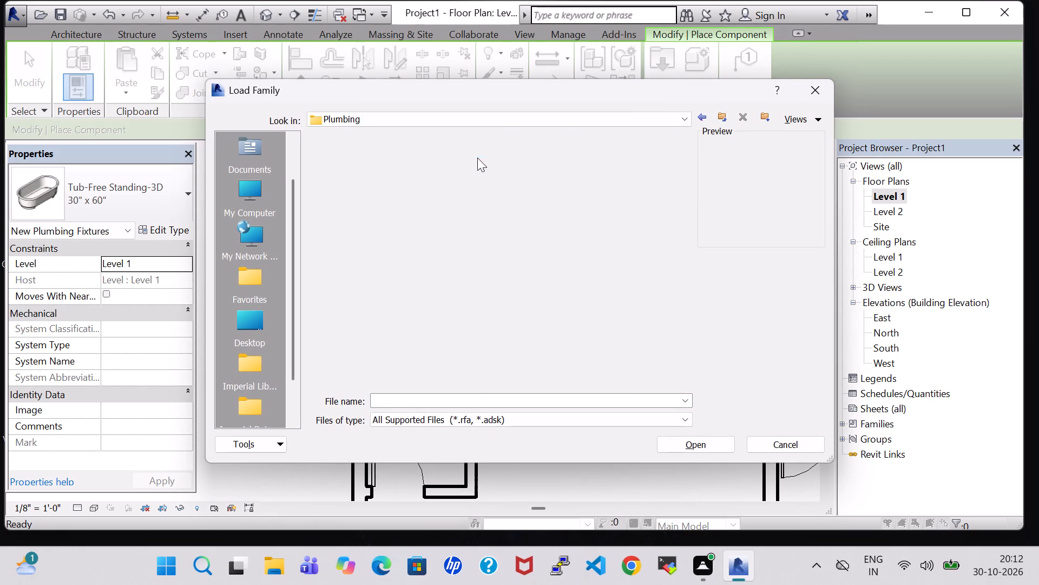
double_click(355, 183)
double_click(424, 173)
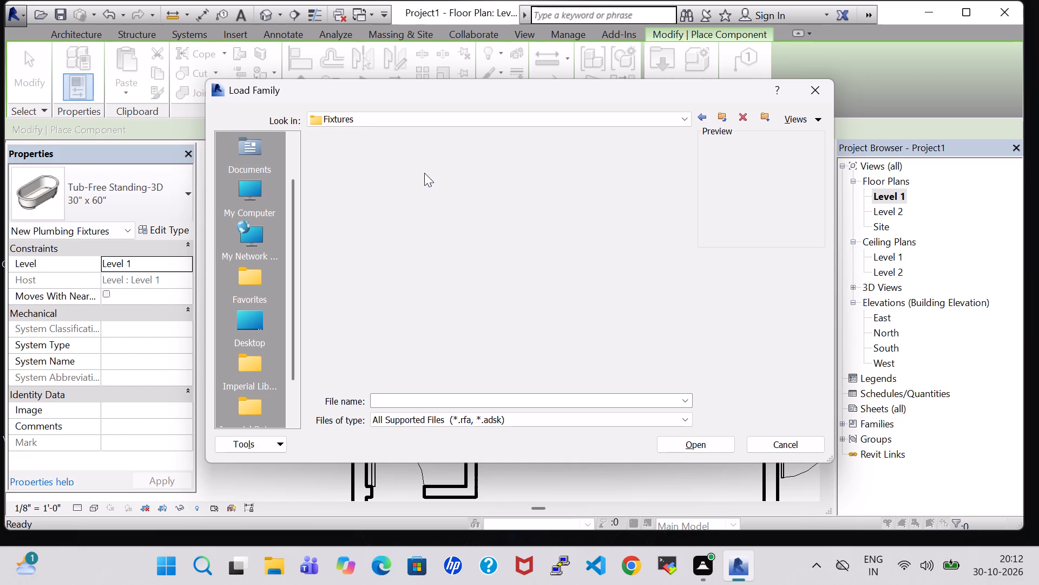
double_click(617, 182)
left_click(350, 258)
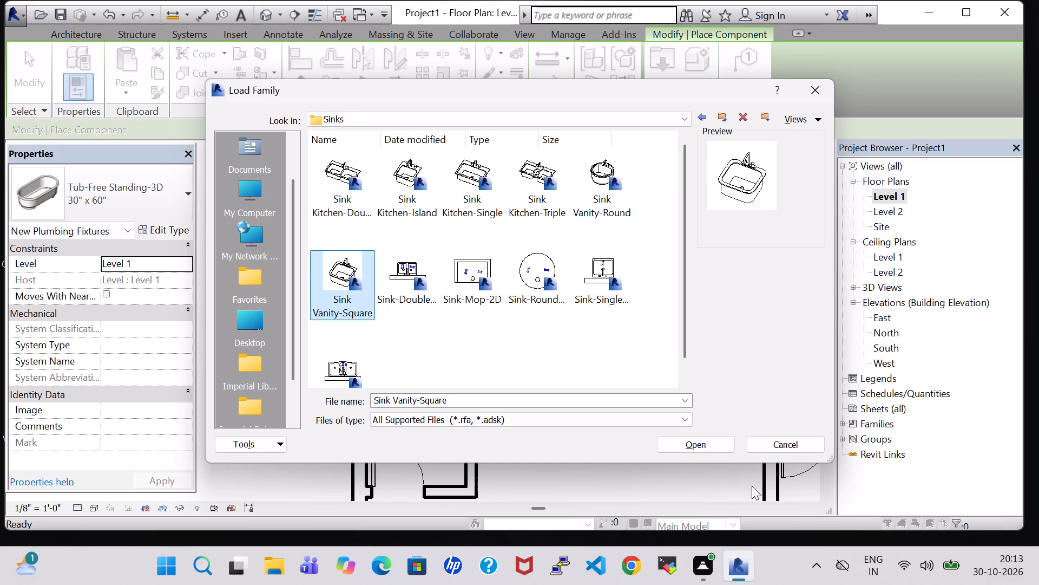
left_click(707, 447)
Place 20" x 18" Sink Vanity-Square sinks against the walls beside the A.W/C and C.W/C doors, turning the C.W/C sink 180°.
scroll(441, 225, "up", 7)
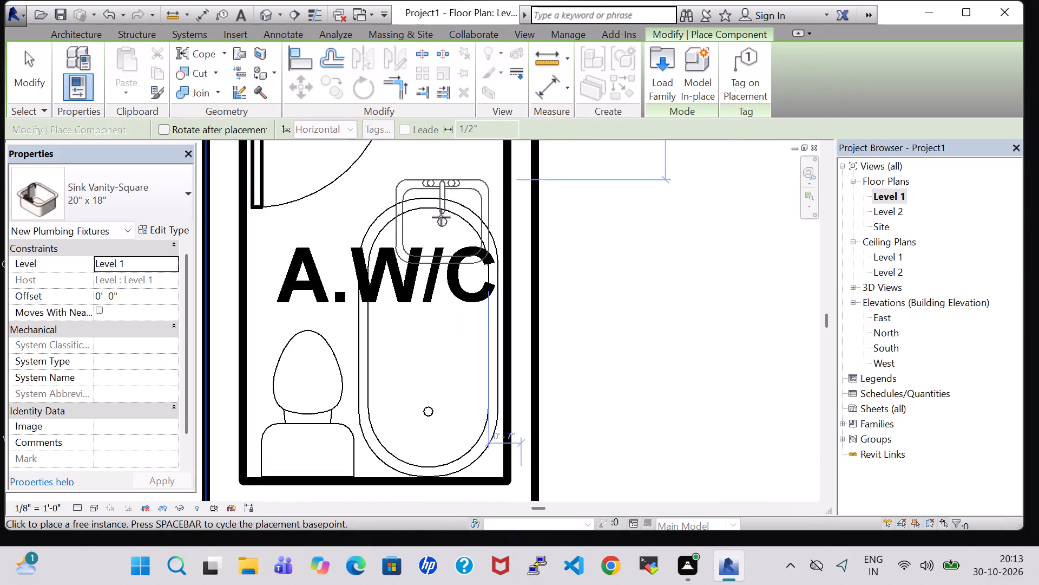
middle_click_drag(441, 217, 413, 391)
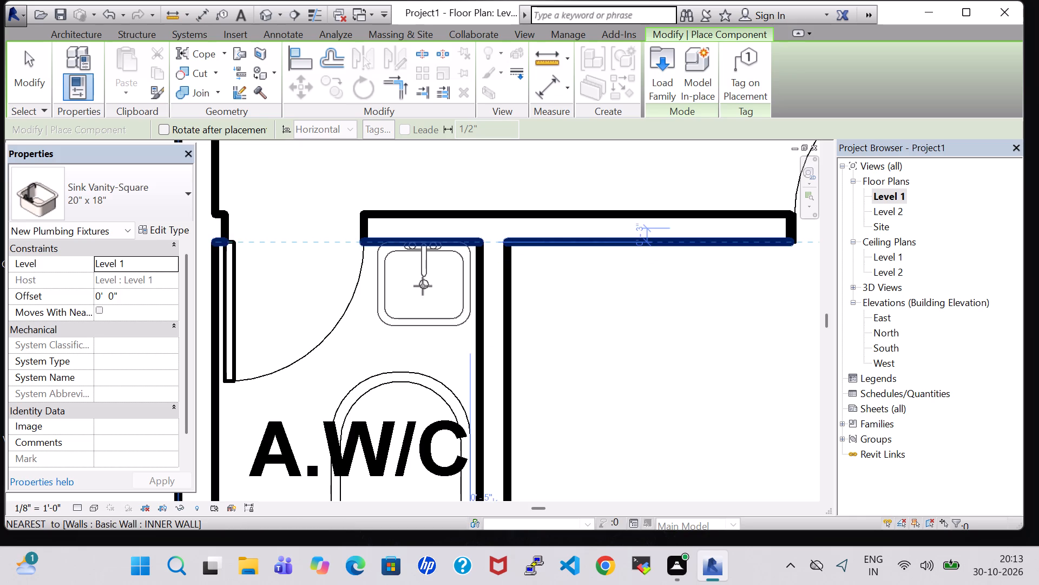
scroll(458, 356, "down", 4)
middle_click_drag(670, 469, 643, 236)
key("space")
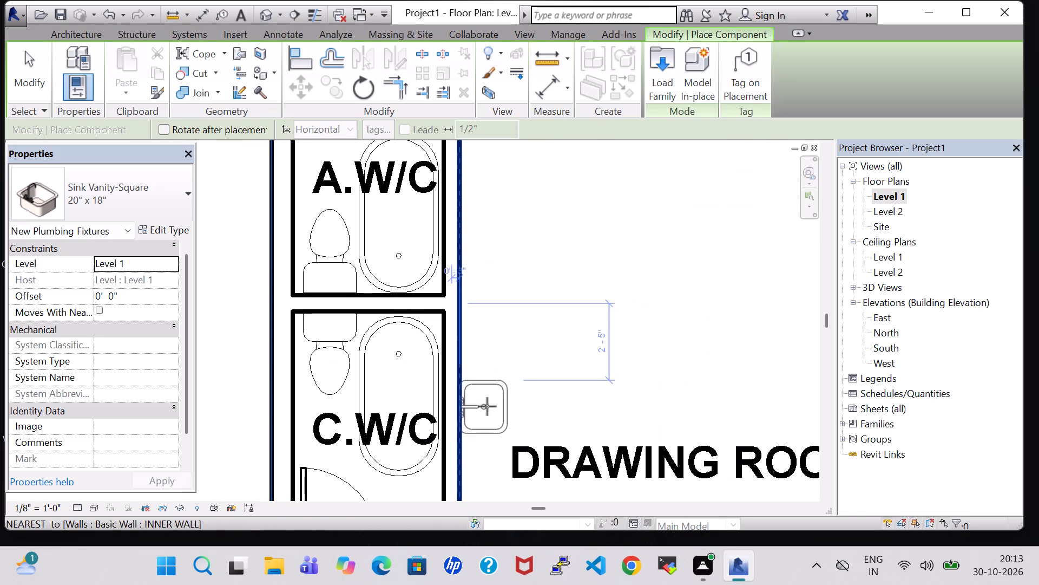
middle_click(456, 434)
key("space")
middle_click_drag(558, 452, 571, 293)
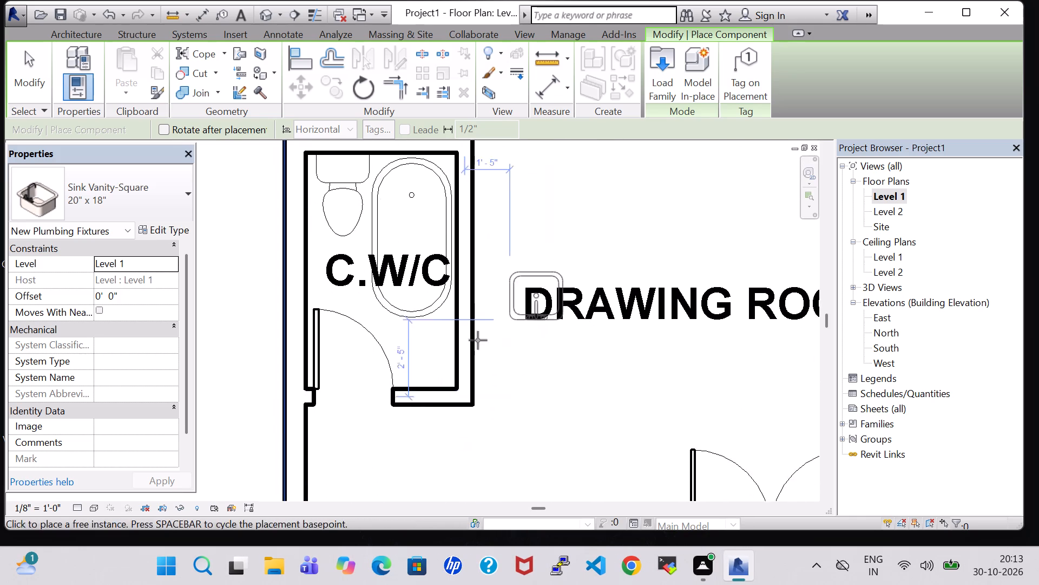
scroll(413, 383, "up", 4)
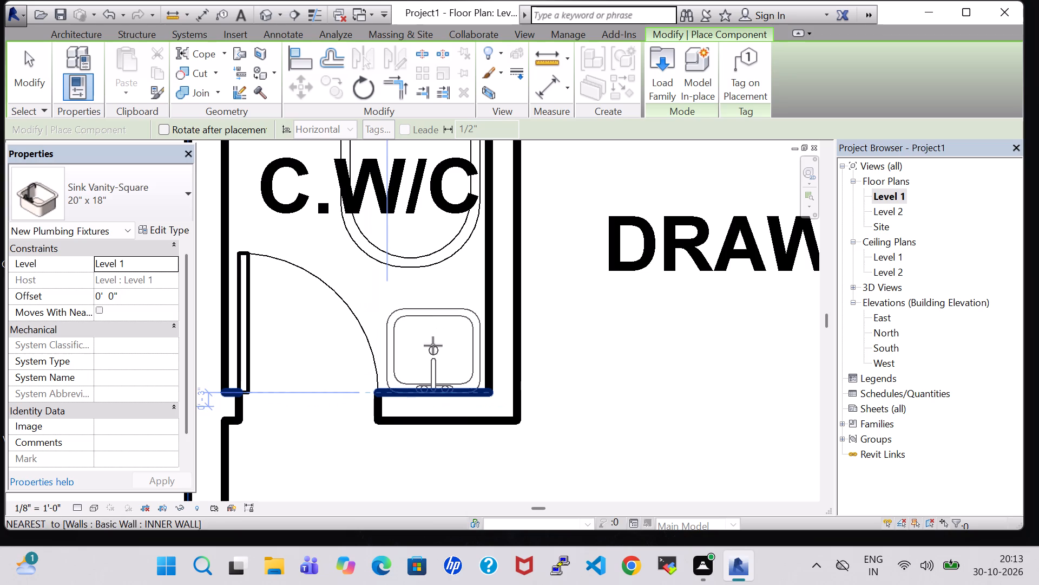
left_click(433, 346)
key("Escape")
key("Escape")
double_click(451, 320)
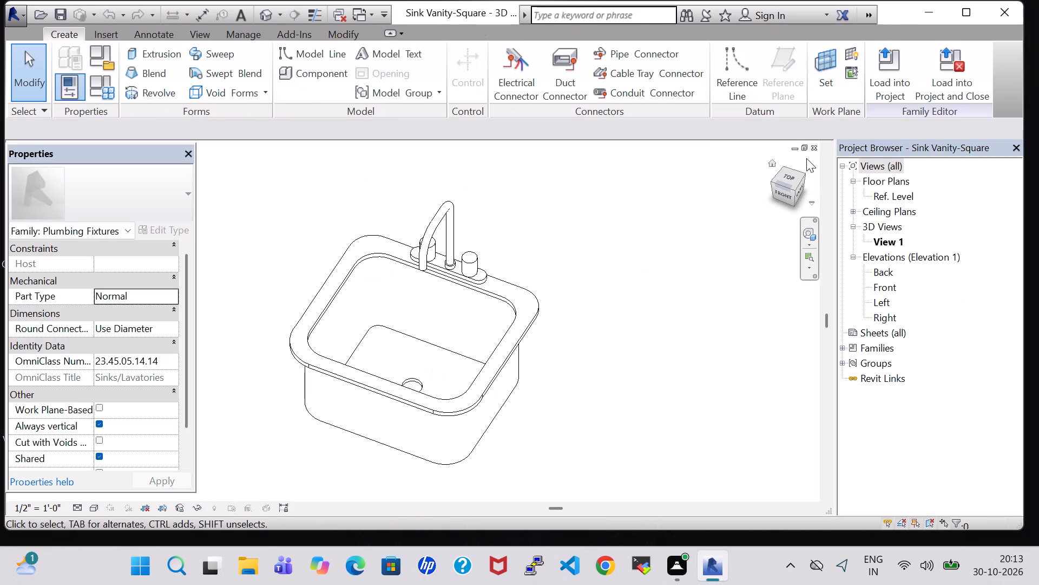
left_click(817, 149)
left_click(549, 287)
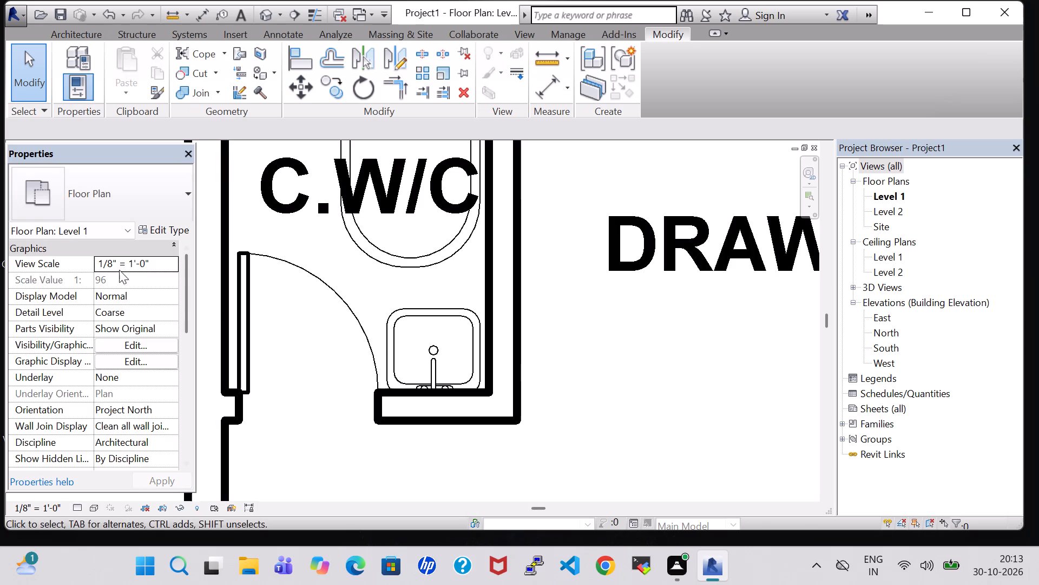
Nudge the C.W/C sink one increment off the wall behind its faucet and set its offset from Level 1 to 1' 0".
left_click(450, 316)
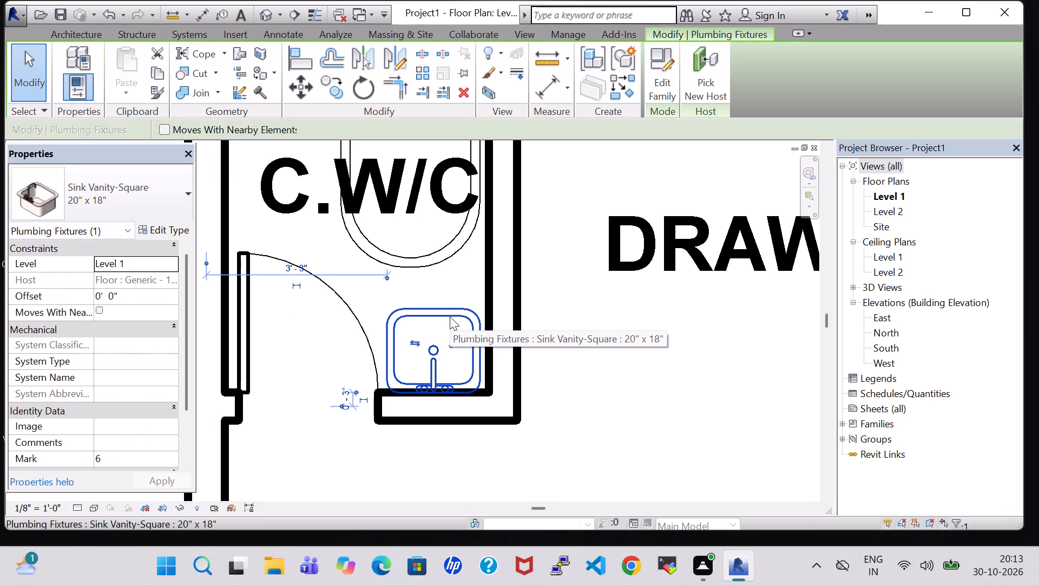
key("Up")
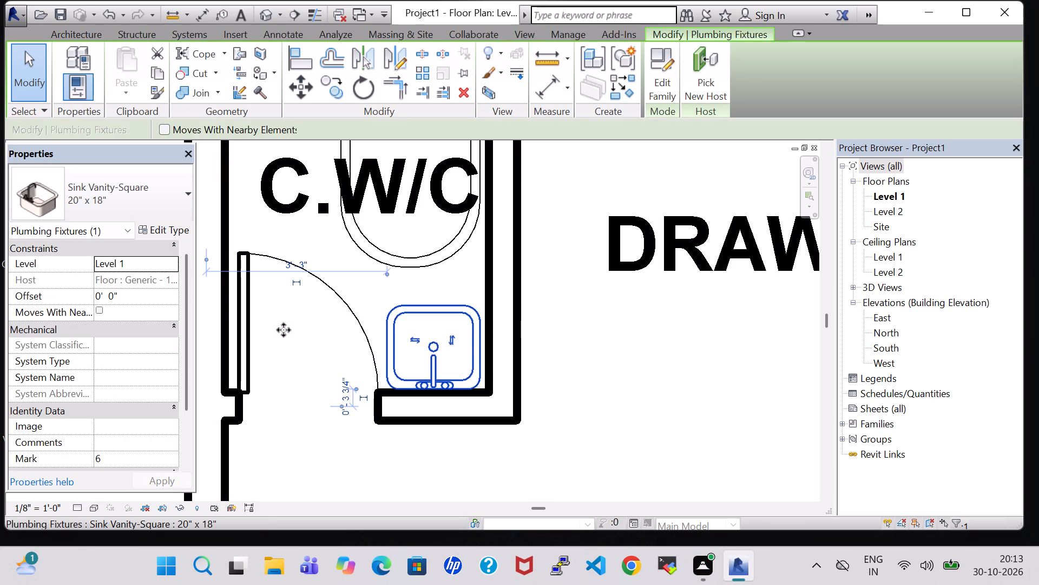
left_click(106, 294)
key("Left")
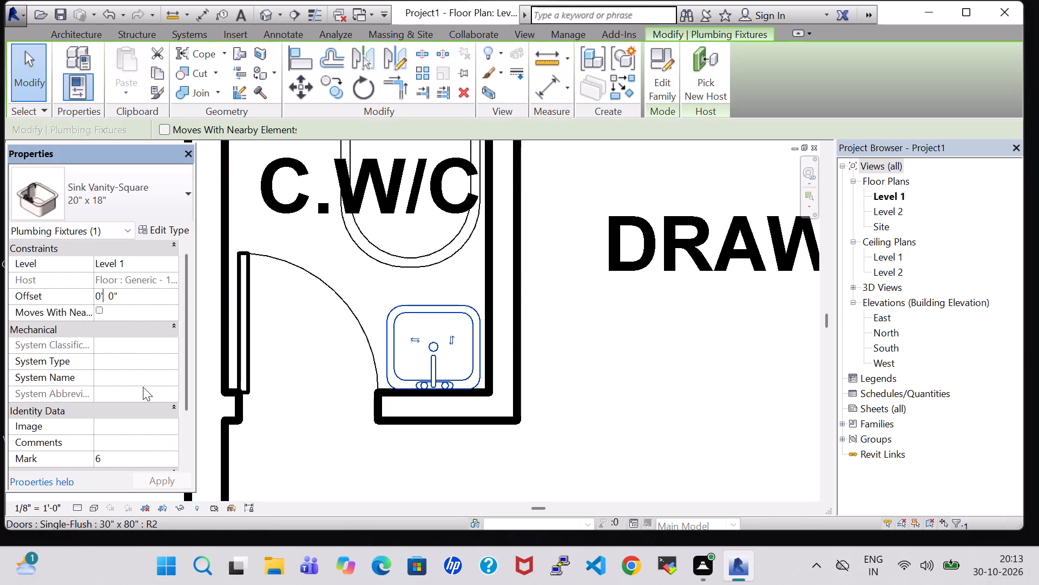
key("Left")
key("BackSpace")
key("1")
key("Return")
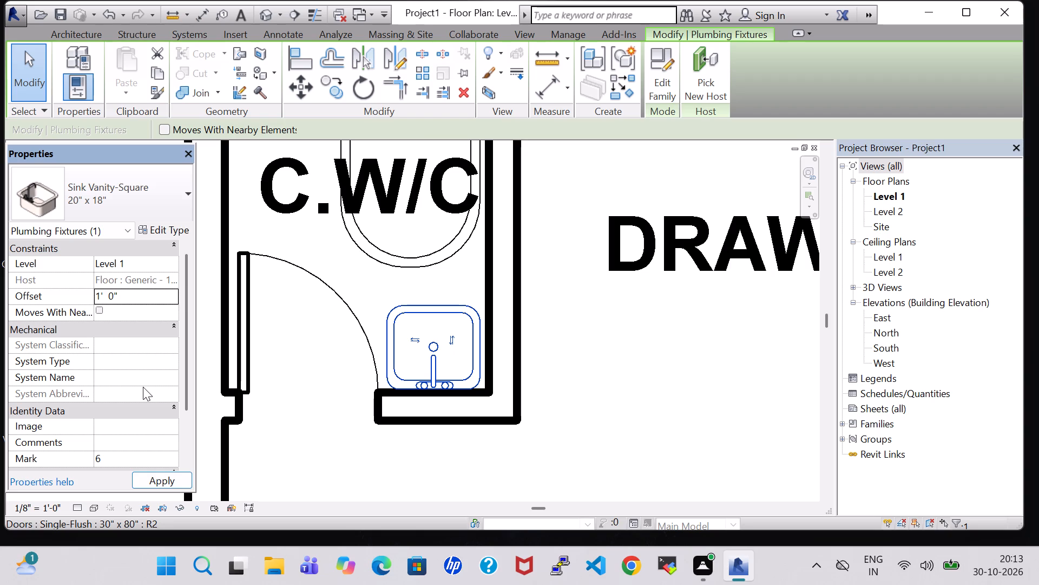
Nudge the A.W/C sink one increment off the wall behind its faucet and set its offset from Level 1 to 1' 0".
middle_click_drag(549, 226, 572, 453)
scroll(568, 473, "down", 1)
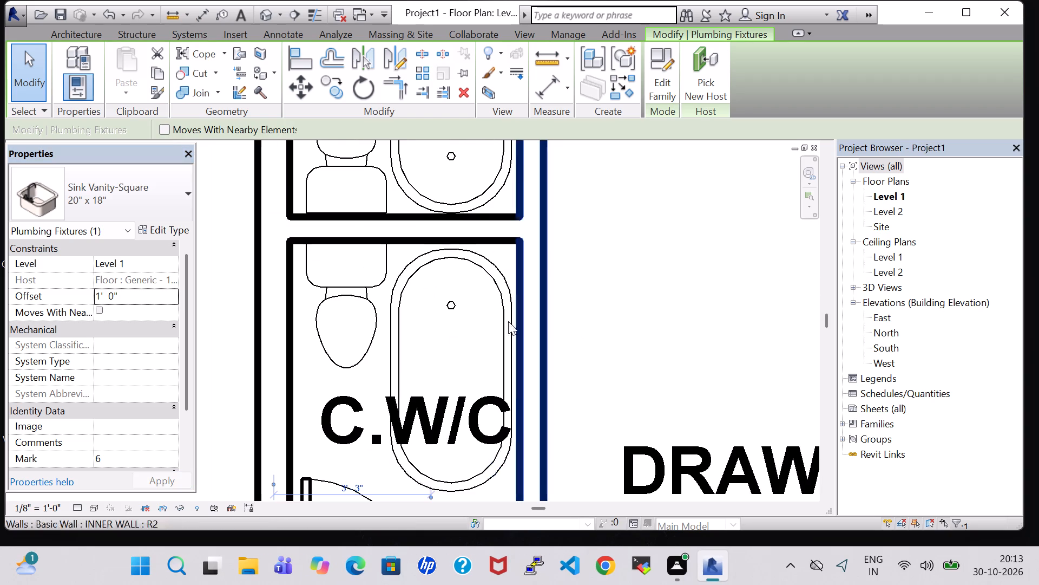
middle_click_drag(677, 263, 674, 417)
middle_click_drag(675, 425, 672, 471)
middle_click_drag(637, 233, 632, 279)
middle_click_drag(633, 415, 634, 448)
middle_click_drag(472, 217, 451, 289)
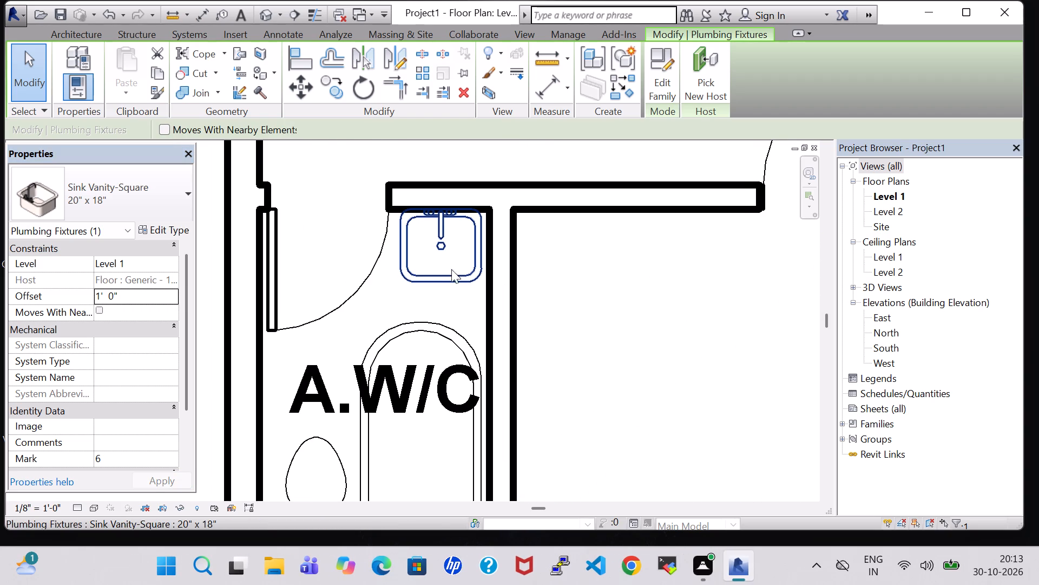
left_click(450, 220)
key("Down")
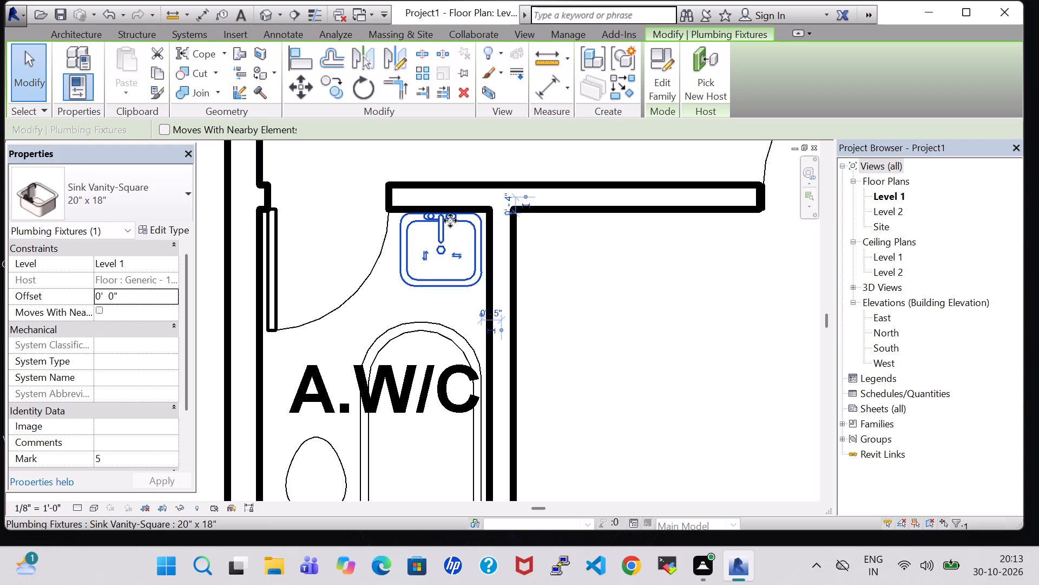
left_click(103, 298)
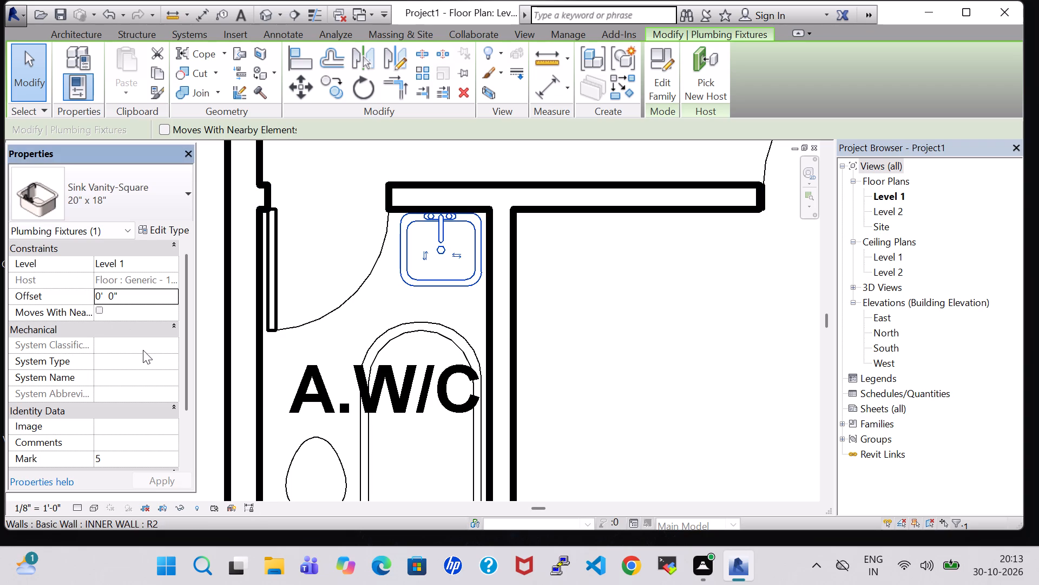
key("Left")
key("BackSpace")
key("1")
key("Return")
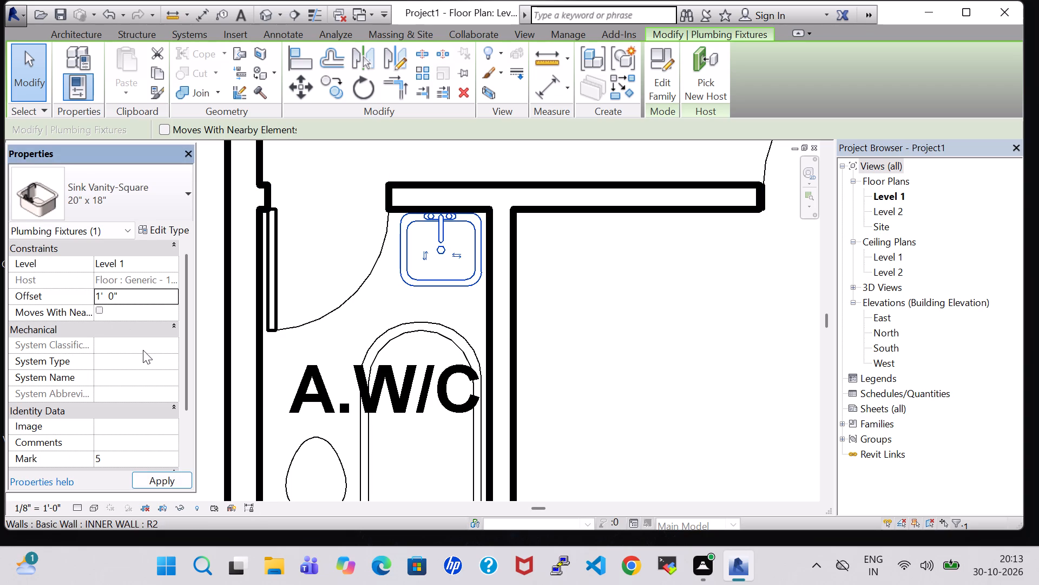
In the 3D view, nudge the C.W/C sink three increments toward the drawing-room wall.
left_click(268, 21)
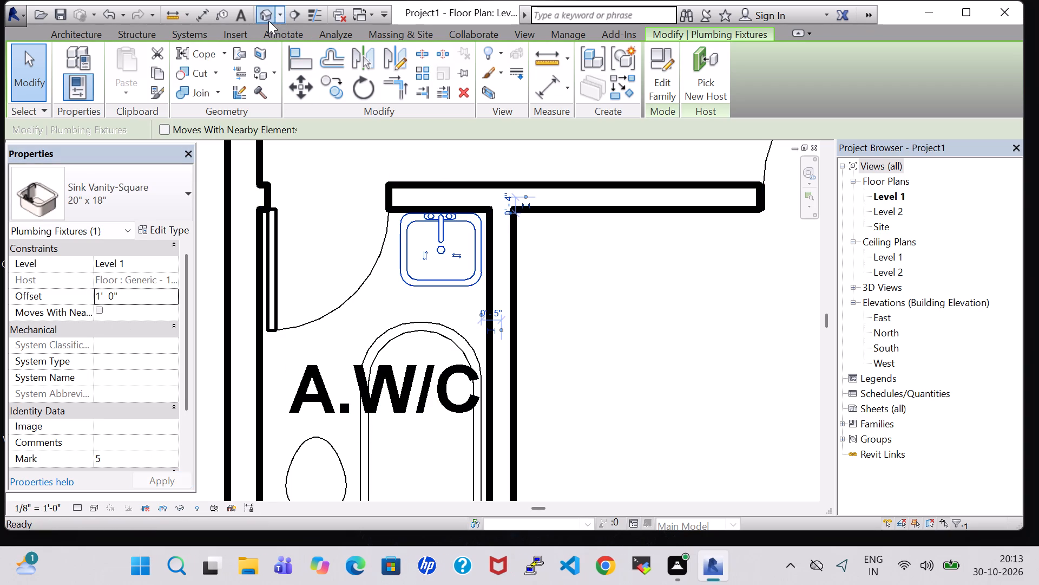
scroll(520, 360, "down", 3)
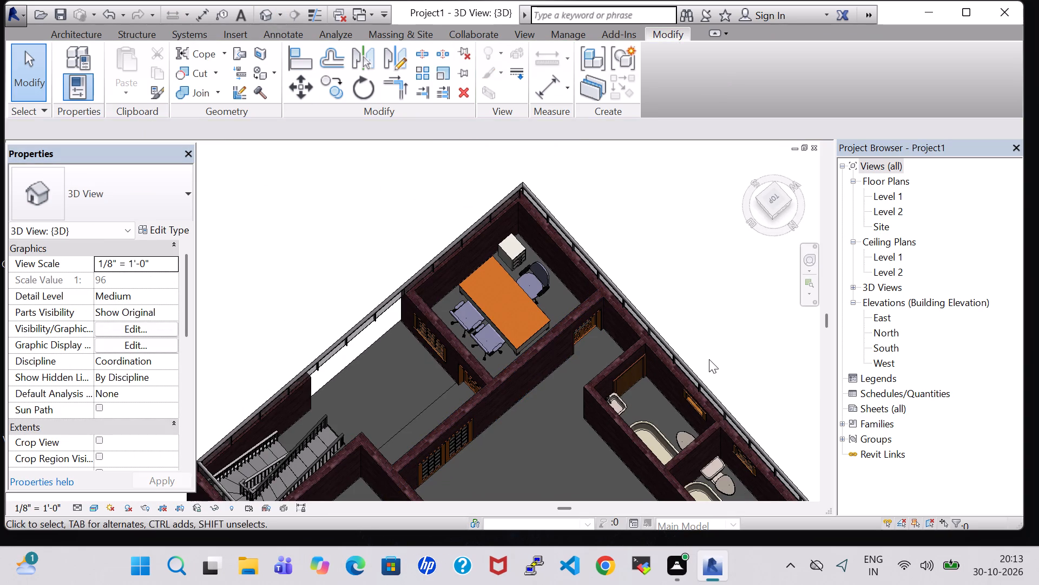
middle_click_drag(730, 363, 682, 377)
scroll(699, 452, "up", 3)
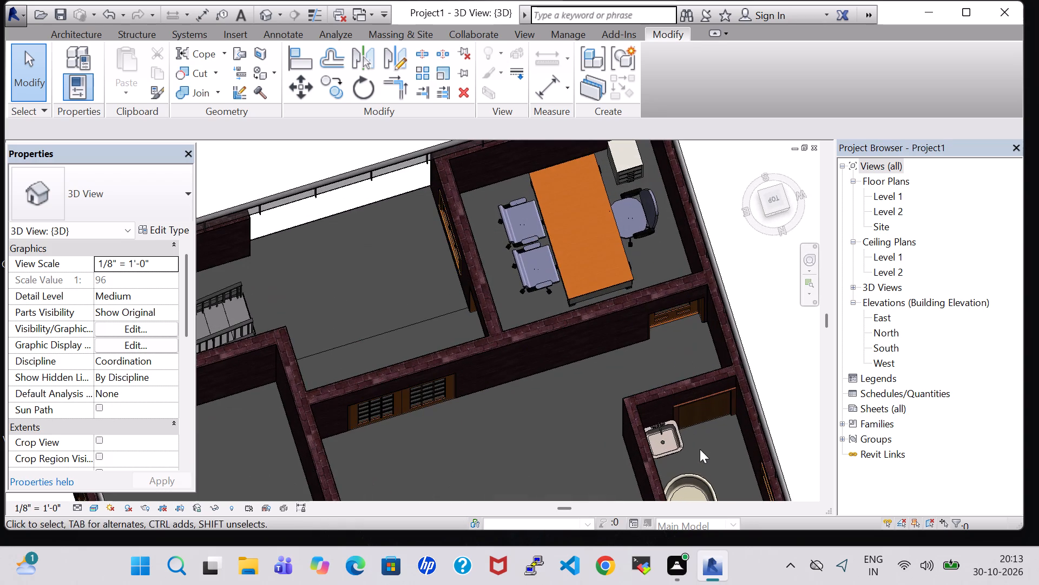
middle_click_drag(700, 449, 680, 378, "shift")
middle_click_drag(729, 483, 613, 245)
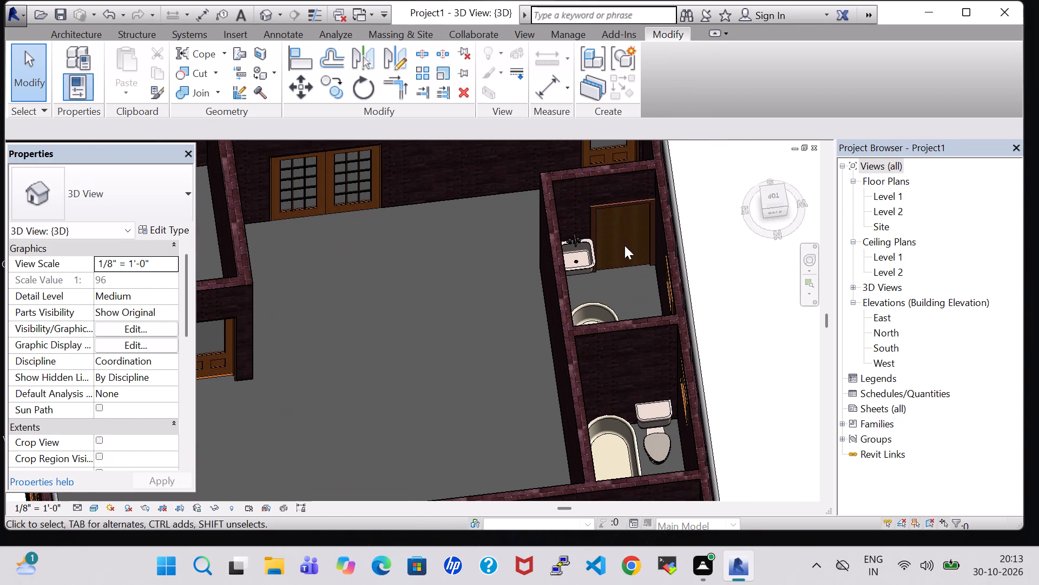
middle_click_drag(739, 325, 692, 339)
middle_click_drag(698, 339, 668, 341)
scroll(573, 335, "up", 10)
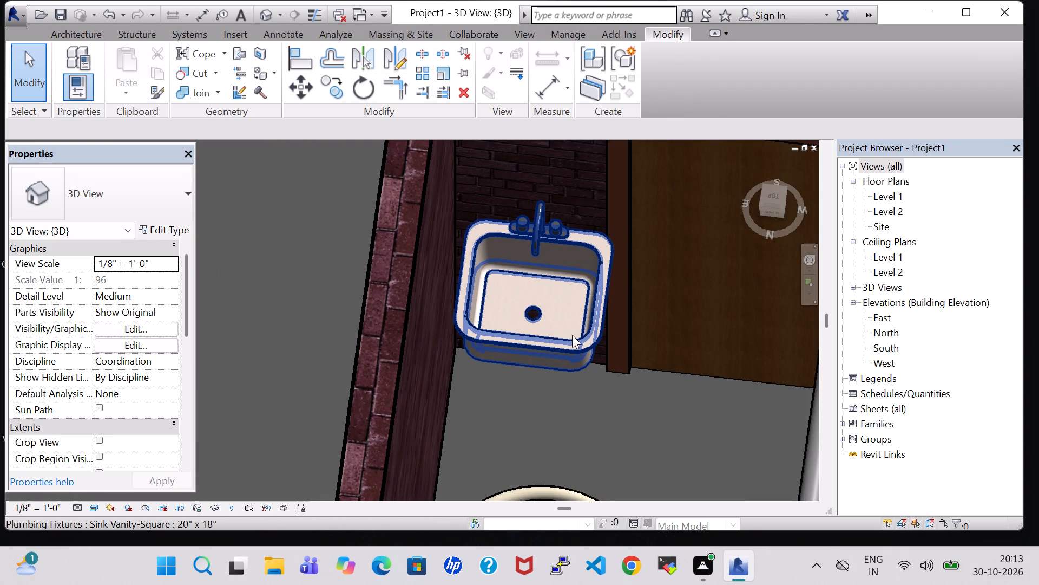
left_click(572, 335)
key("Left")
key("Left")
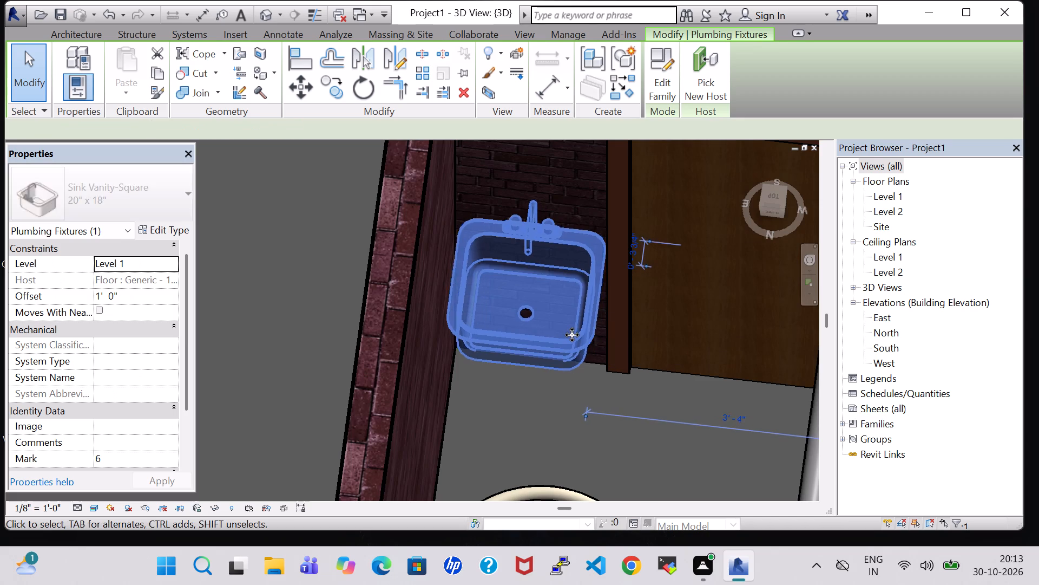
key("Left")
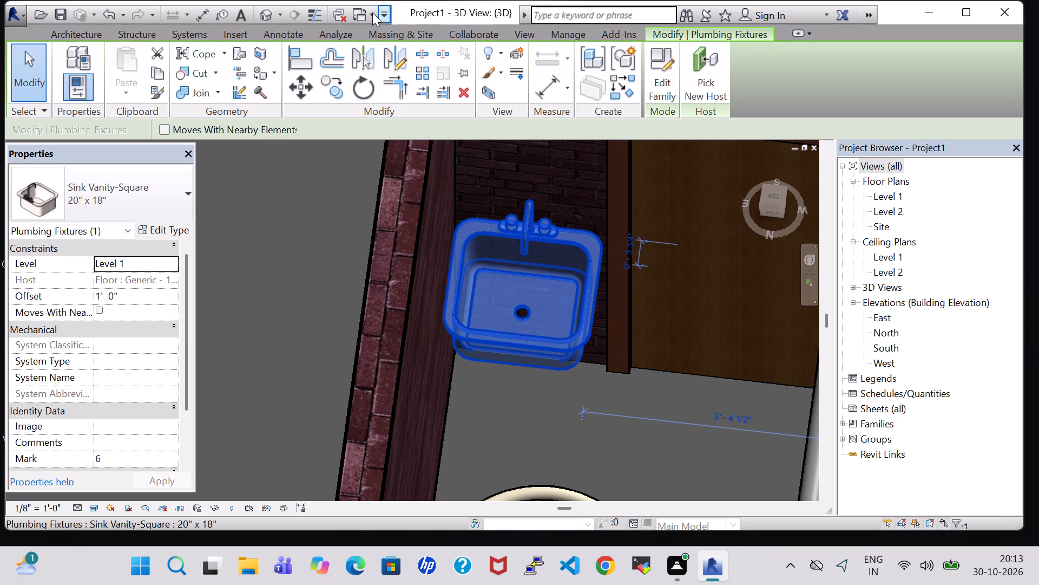
In the Level 1 floor plan, nudge the C.W/C sink one increment back from the drawing-room wall.
double_click(895, 193)
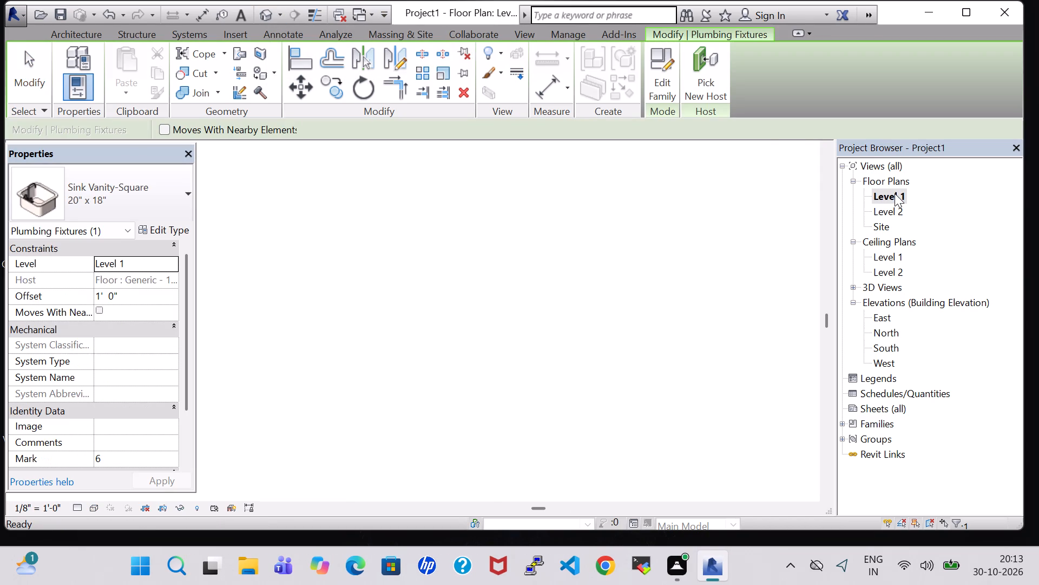
scroll(711, 299, "down", 4)
middle_click_drag(711, 301, 711, 149)
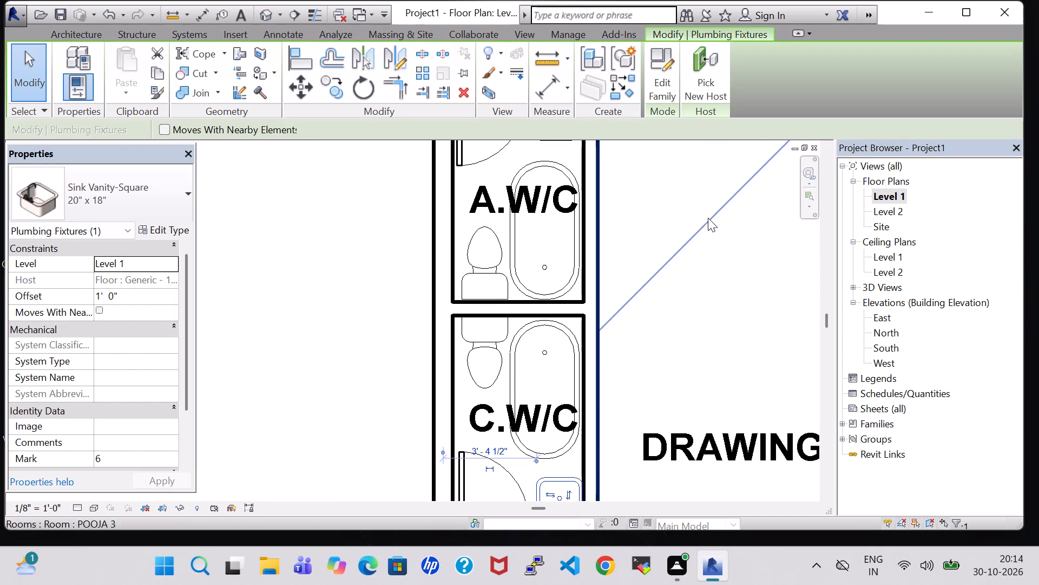
middle_click_drag(708, 218, 711, 291)
middle_click_drag(711, 291, 703, 128)
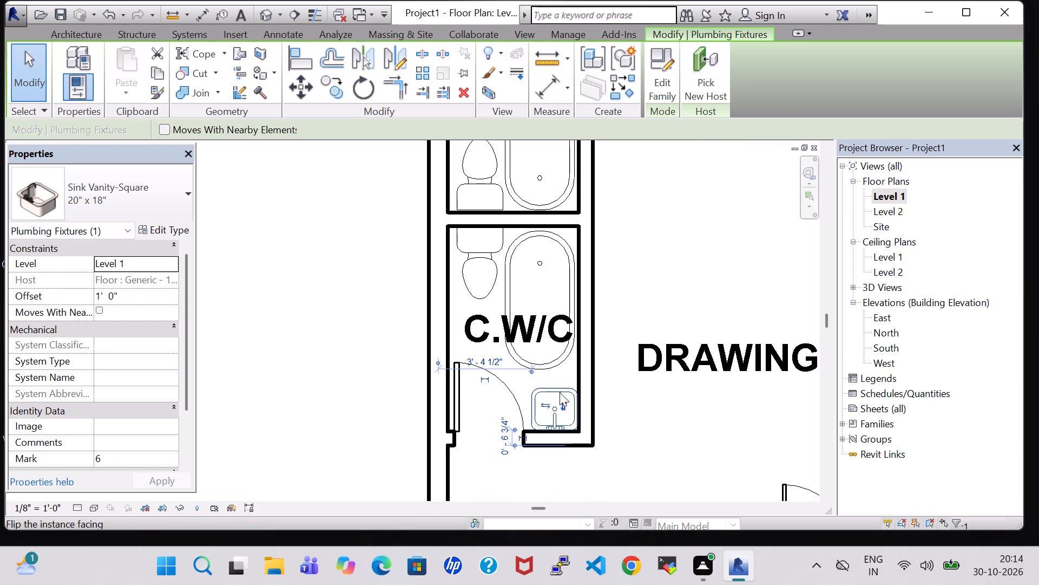
key("Left")
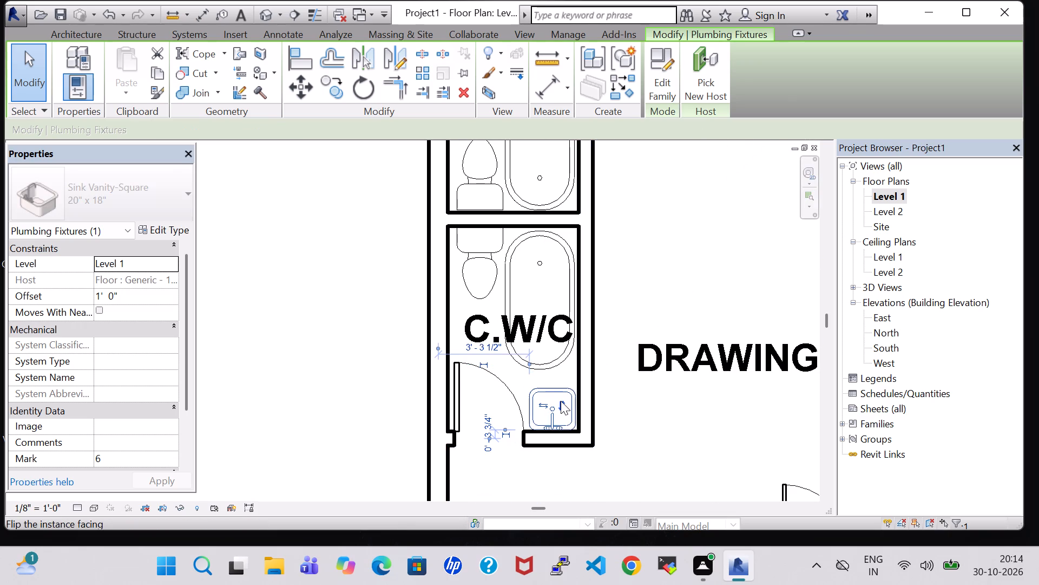
left_click(635, 271)
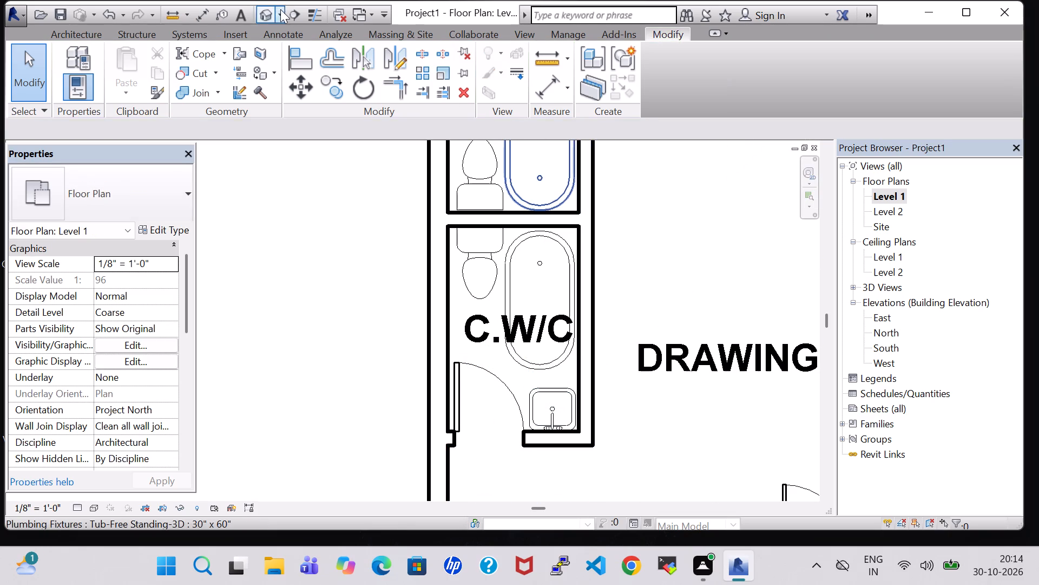
Examine the C.W/C sink's position against its walls and door in the 3D view, along with the neighbouring toilet fixtures.
left_click(268, 21)
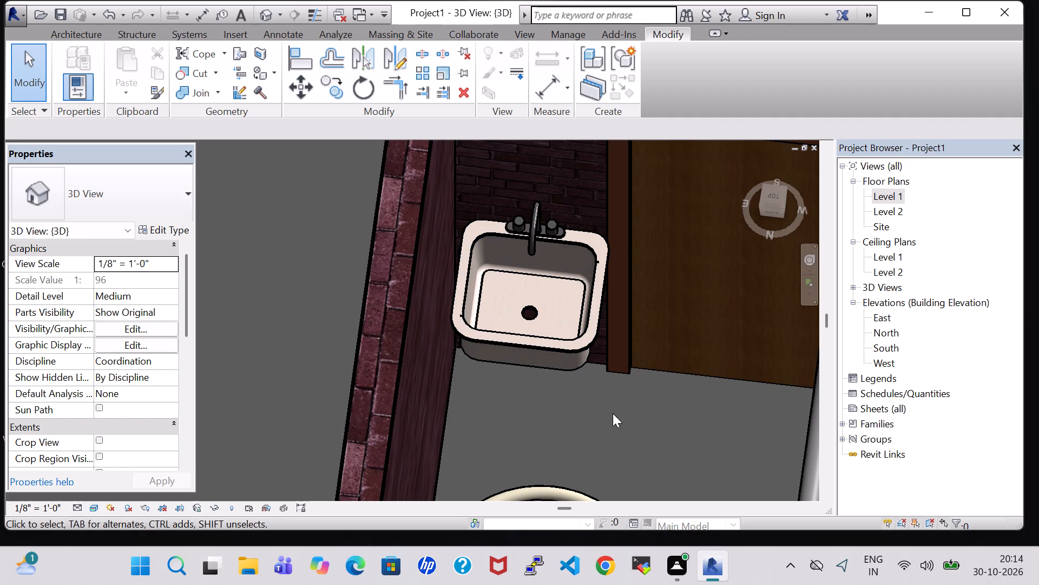
middle_click_drag(647, 413, 653, 378, "shift")
scroll(608, 296, "up", 3)
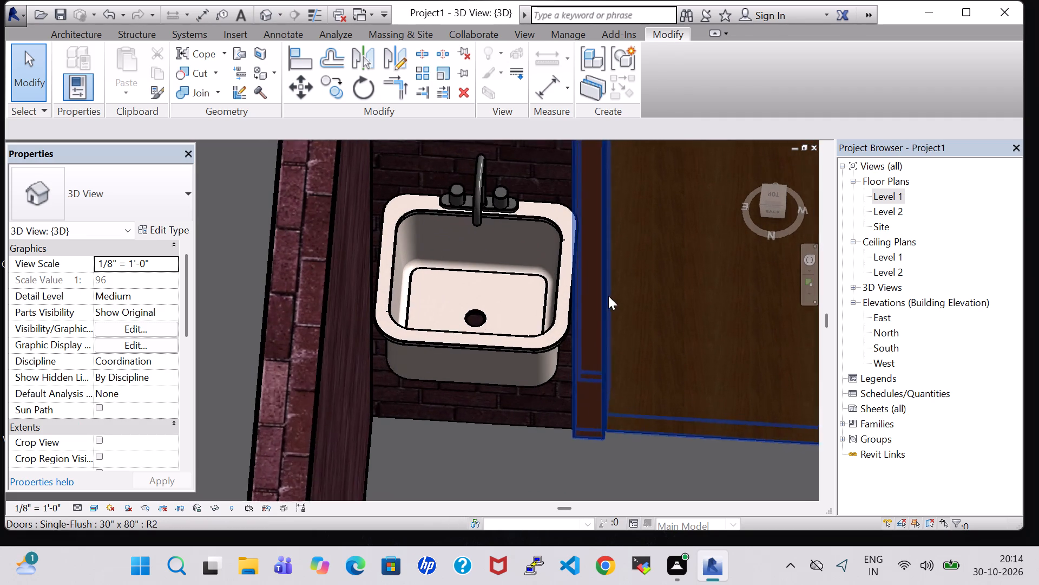
middle_click_drag(478, 441, 479, 425, "shift")
scroll(479, 425, "down", 1, "shift")
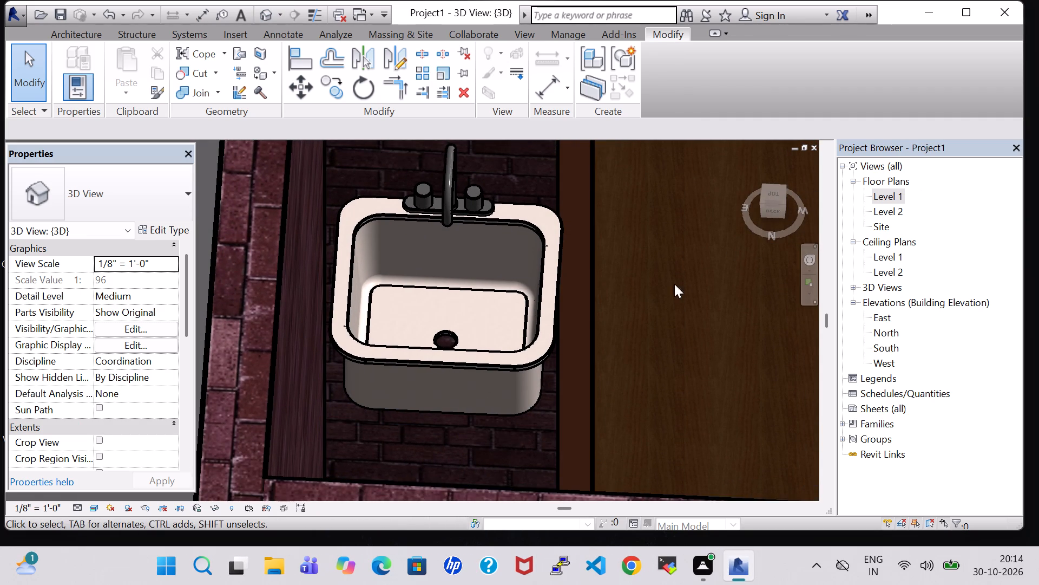
scroll(637, 290, "down", 10)
scroll(778, 228, "down", 2)
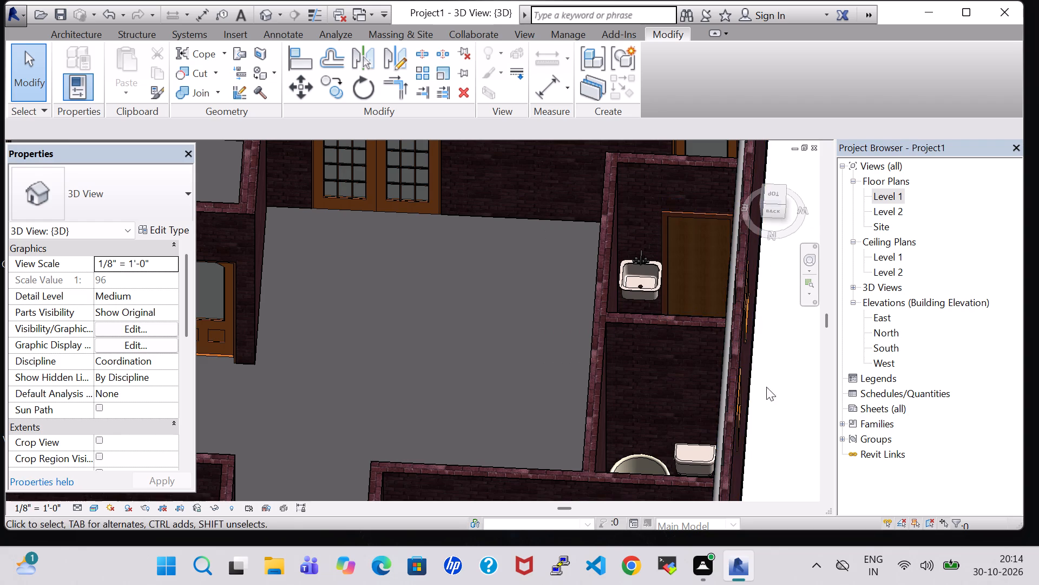
middle_click_drag(772, 389, 779, 501, "shift")
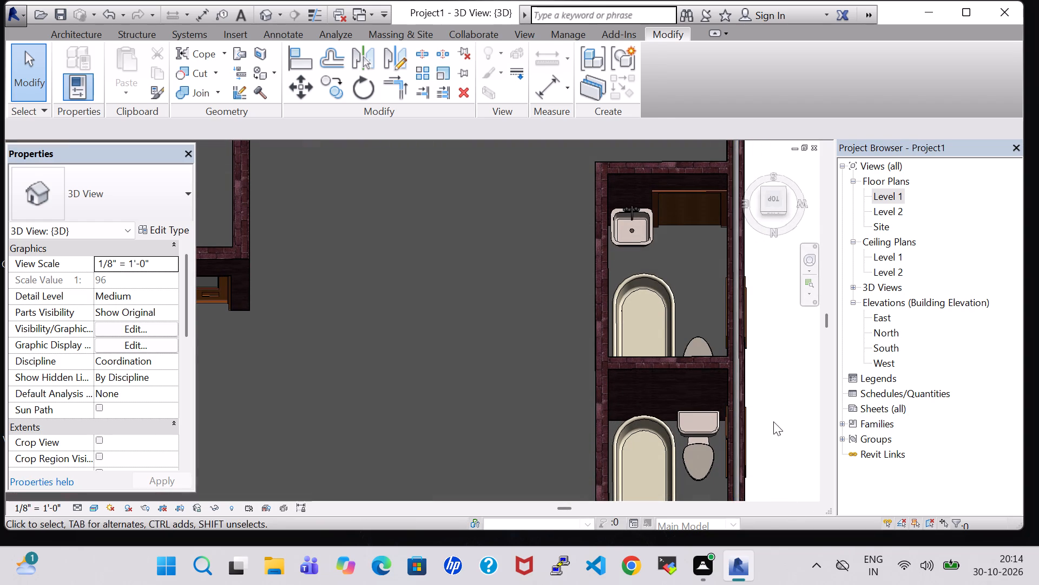
middle_click_drag(773, 421, 699, 188)
middle_click_drag(699, 188, 689, 280, "shift")
In the Level 1 floor plan, load the Bed-Box family from the library's Furniture > Beds folder.
double_click(897, 196)
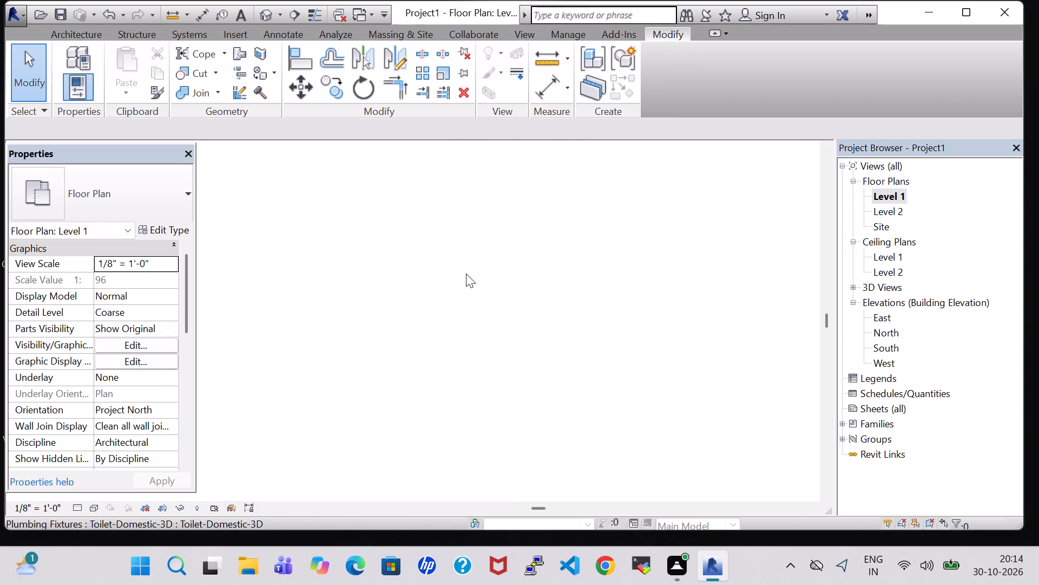
scroll(466, 274, "down", 8)
middle_click_drag(604, 254, 550, 254)
scroll(550, 254, "down", 6)
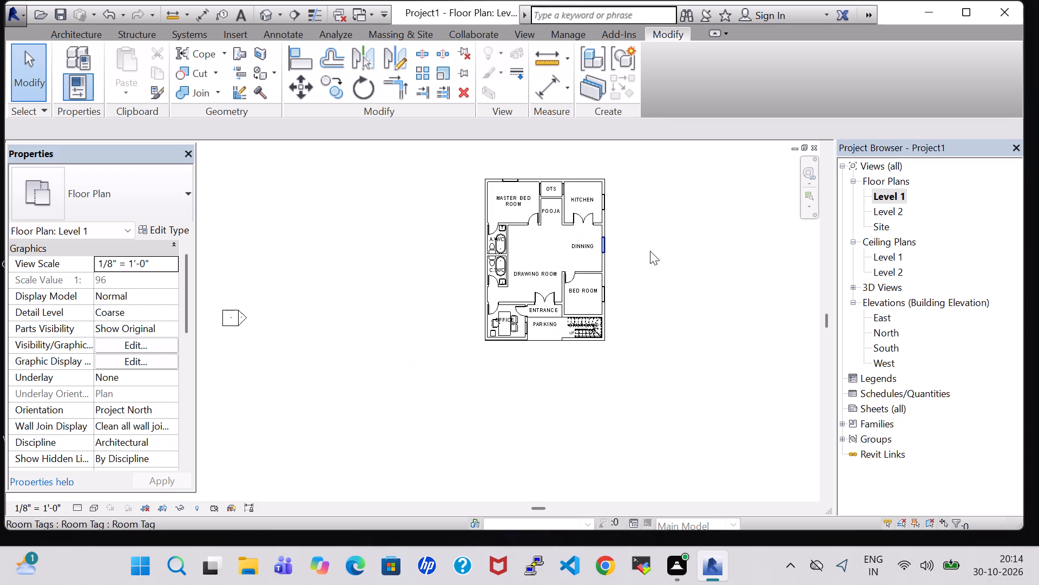
middle_click_drag(678, 250, 614, 284)
middle_click(614, 284)
scroll(614, 284, "up", 4)
middle_click_drag(614, 284, 656, 287)
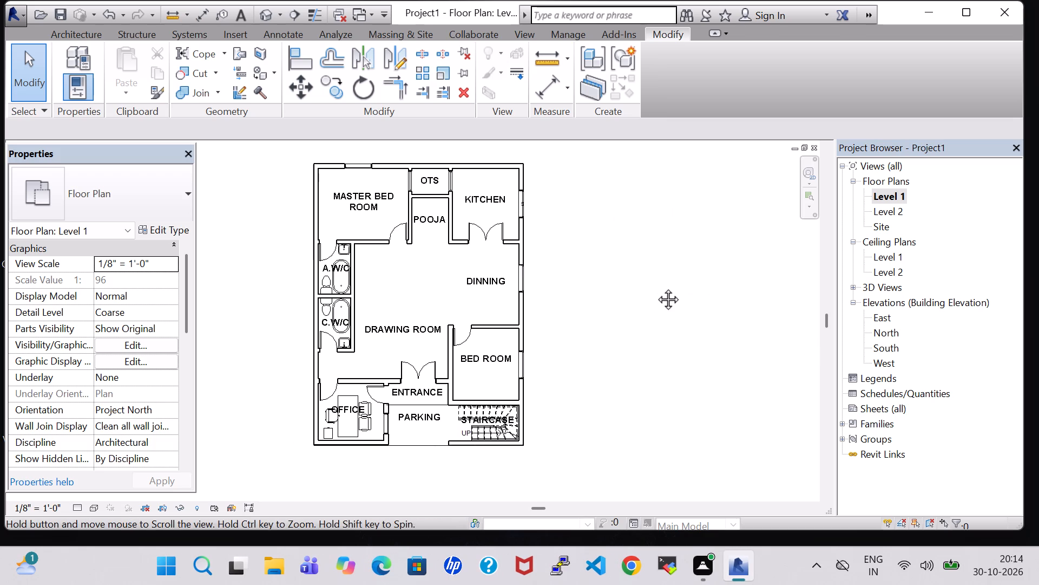
middle_click_drag(656, 287, 660, 287)
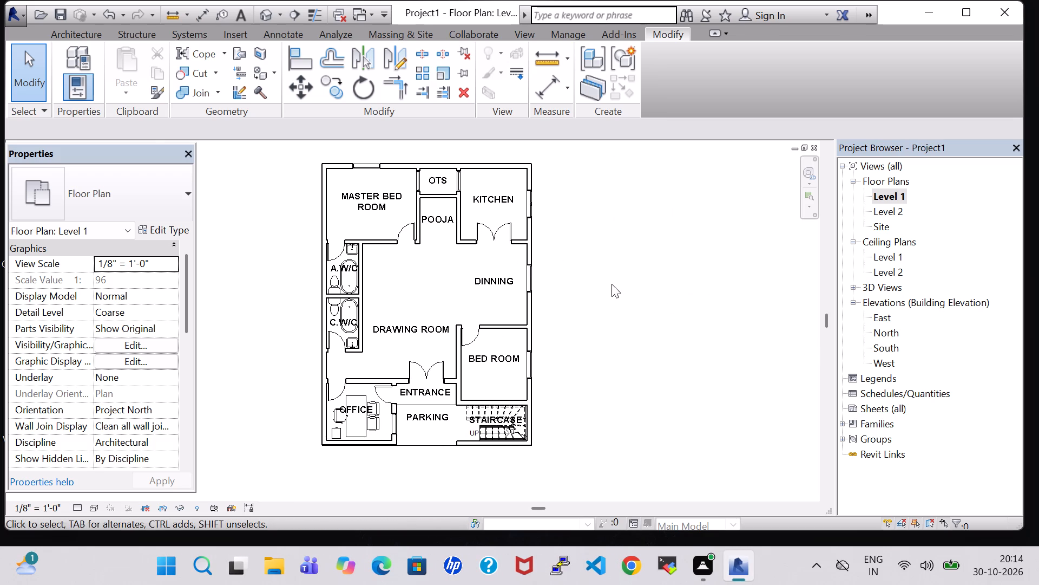
left_click(80, 36)
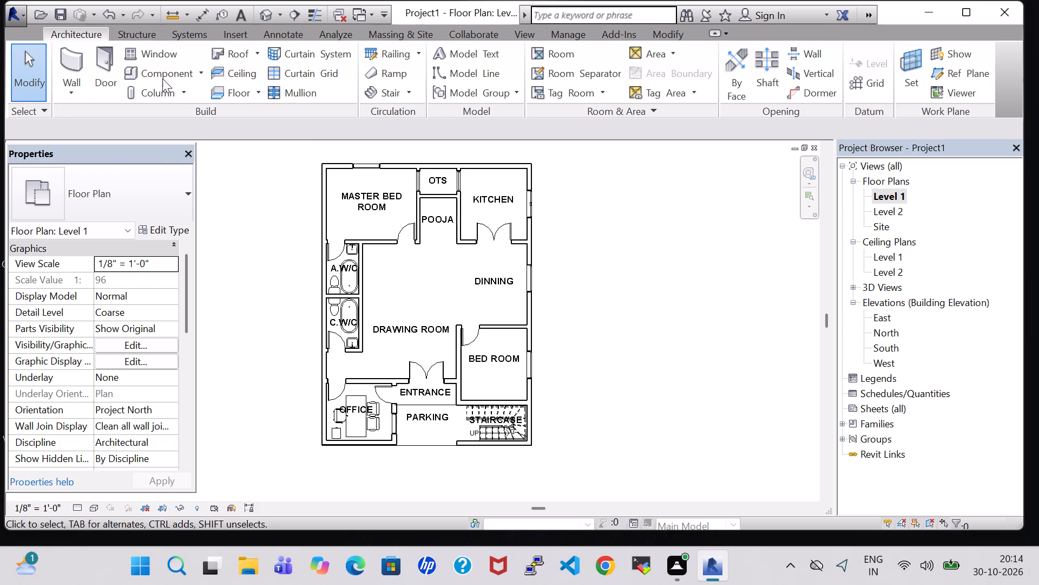
left_click(162, 79)
left_click(660, 84)
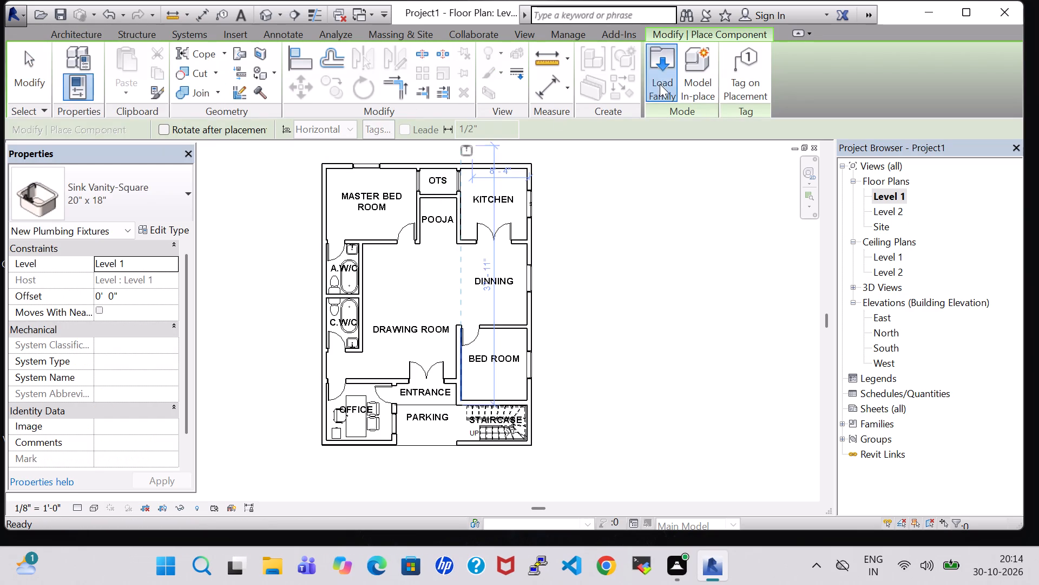
scroll(550, 201, "down", 1)
triple_click(596, 219)
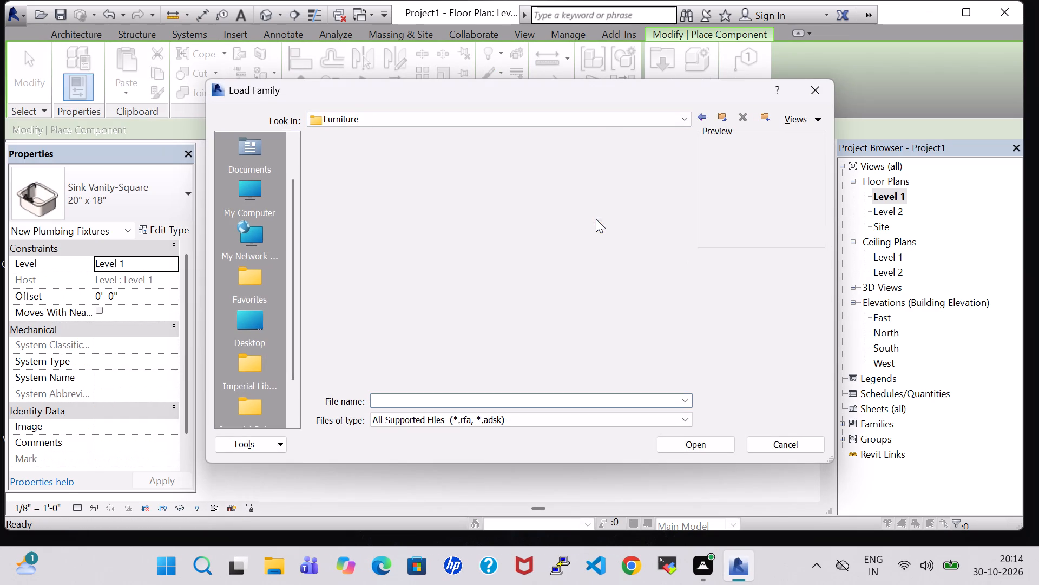
double_click(334, 172)
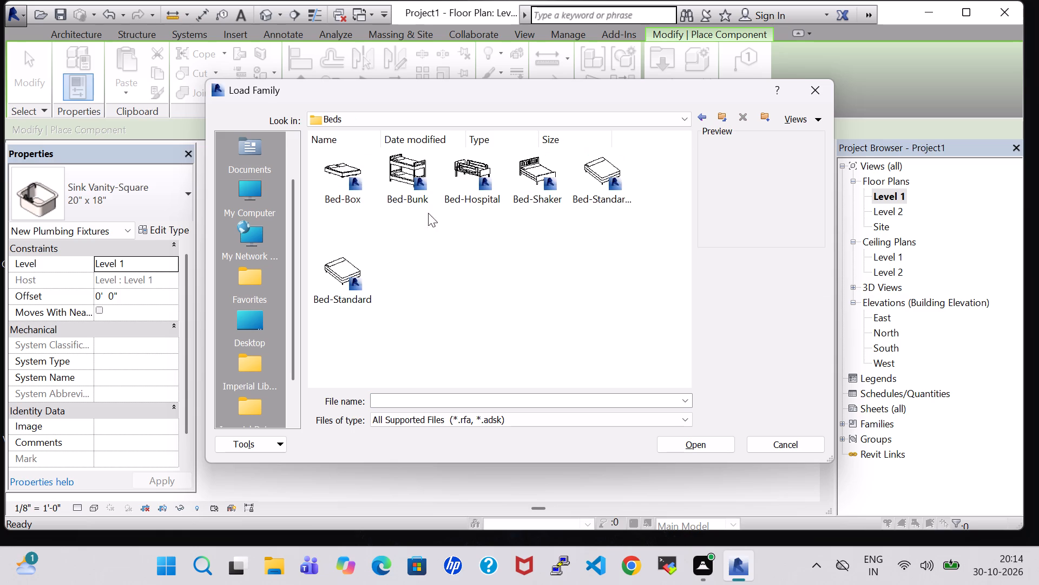
left_click(354, 172)
left_click(713, 446)
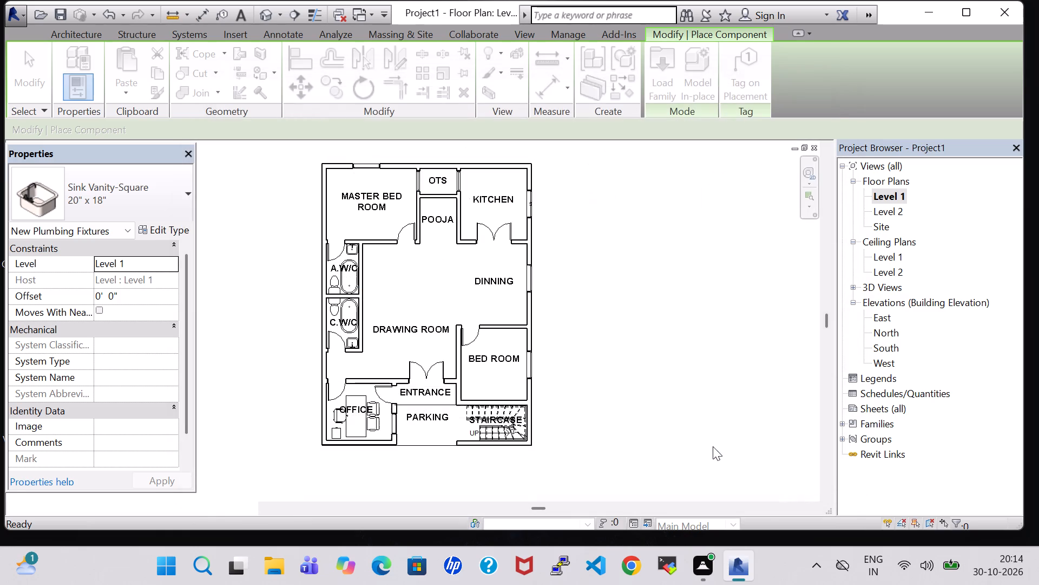
Place a Bed-Box Double 53" x 74" in BED ROOM, pillows against the exterior window wall, about 3' 6" from the staircase-side wall.
scroll(517, 375, "up", 4)
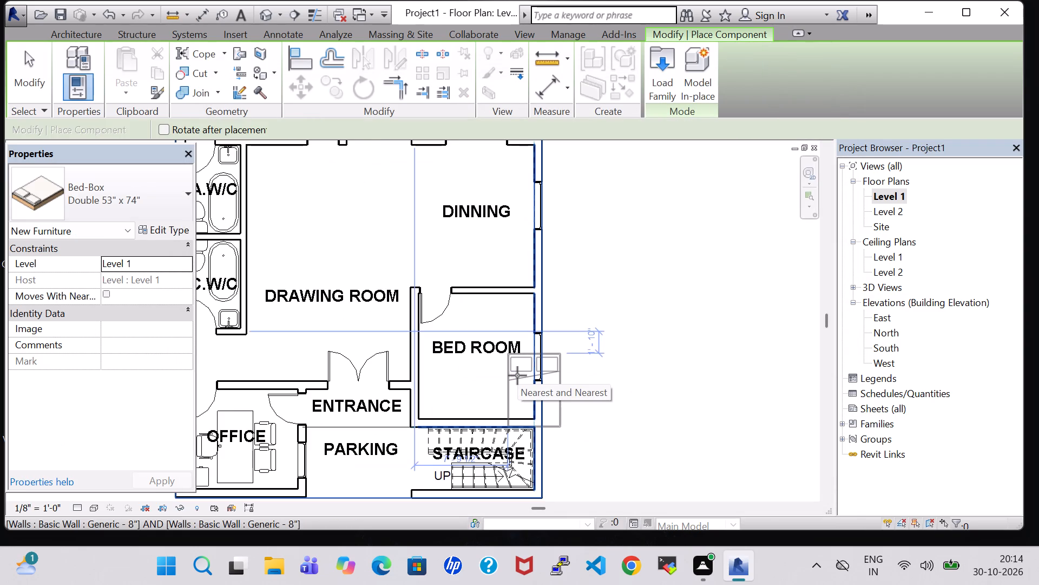
key("space")
key("space")
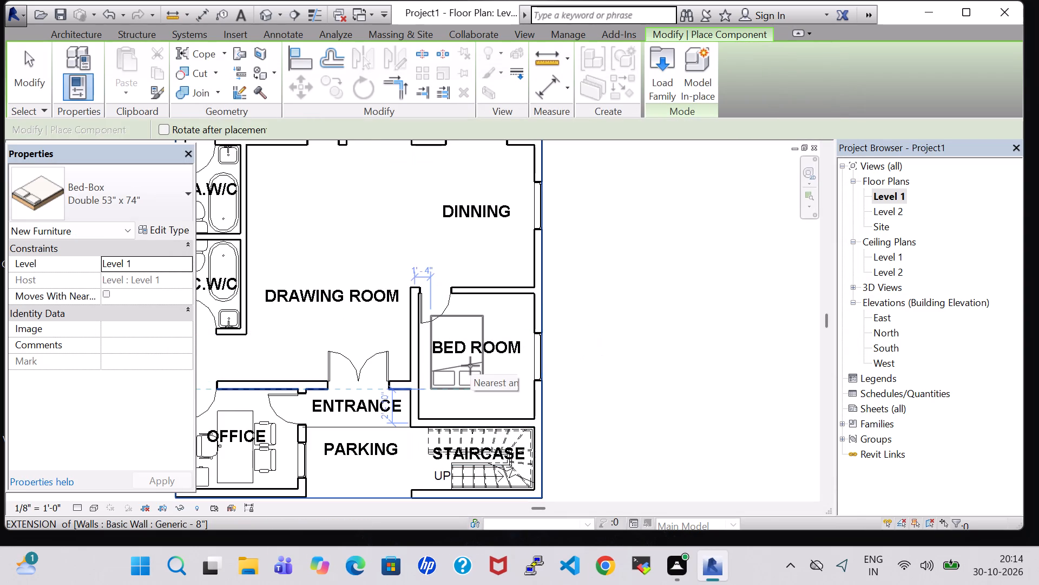
key("space")
scroll(491, 364, "up", 3)
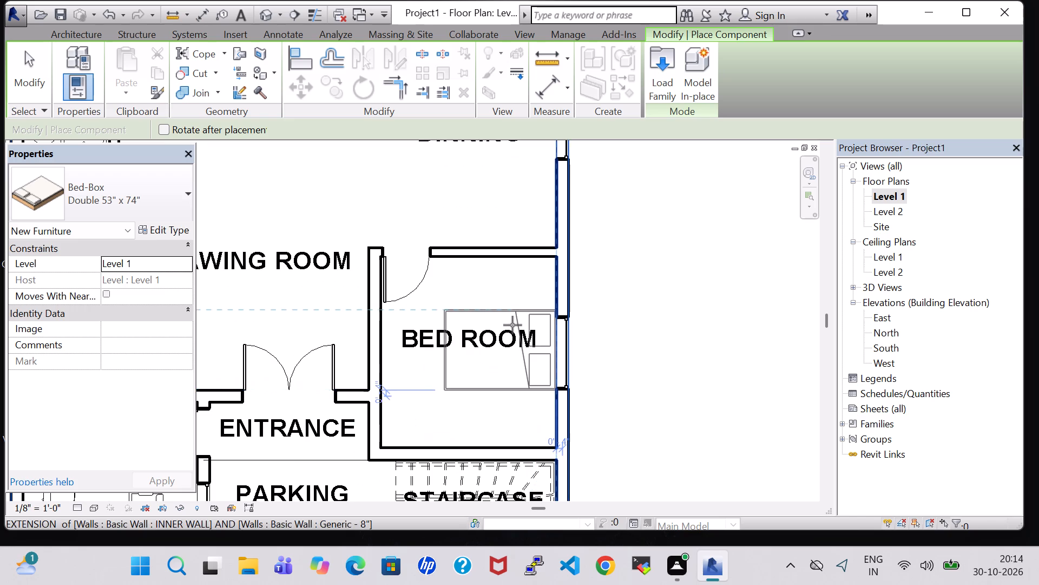
left_click(512, 325)
key("Escape")
key("Escape")
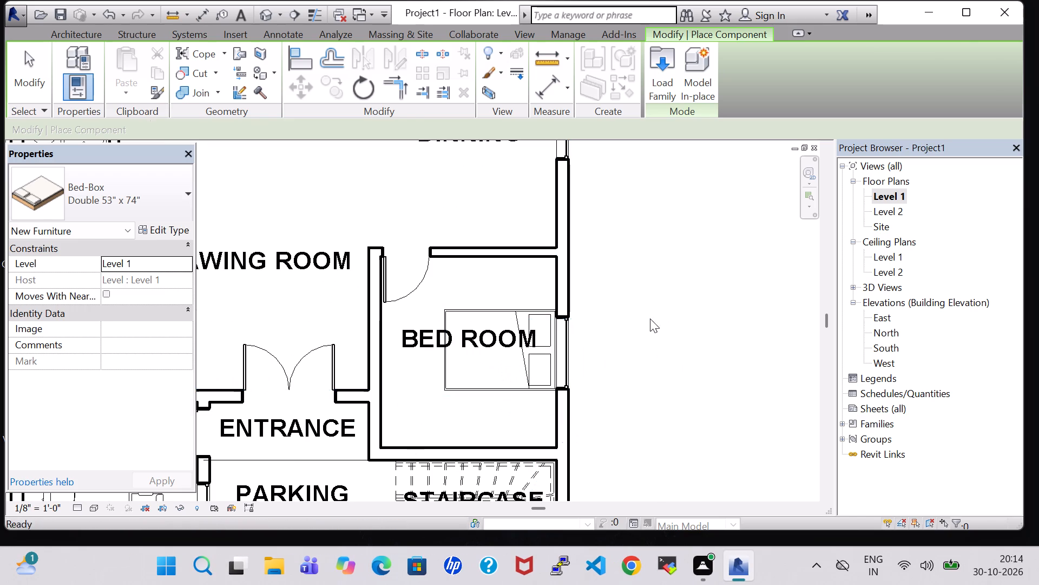
Nudge the BED ROOM bed one increment away from the exterior window wall.
left_click(486, 311)
key("Left")
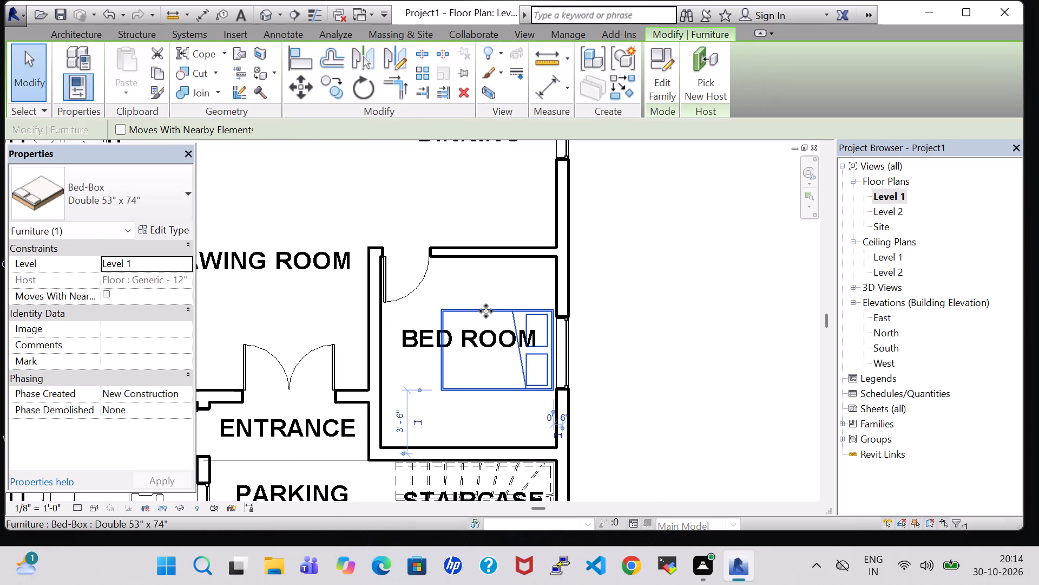
left_click(625, 323)
middle_click(625, 323)
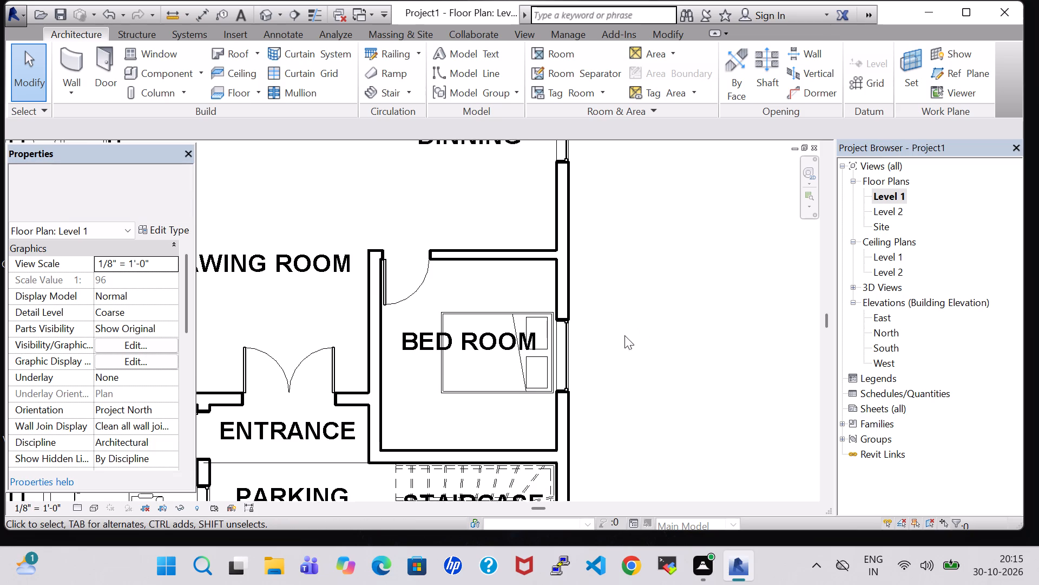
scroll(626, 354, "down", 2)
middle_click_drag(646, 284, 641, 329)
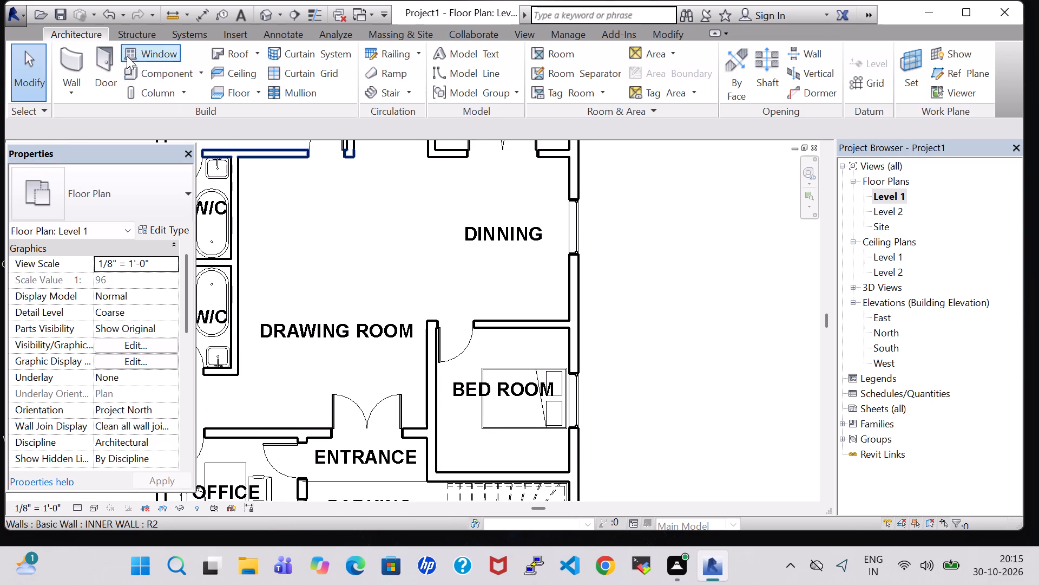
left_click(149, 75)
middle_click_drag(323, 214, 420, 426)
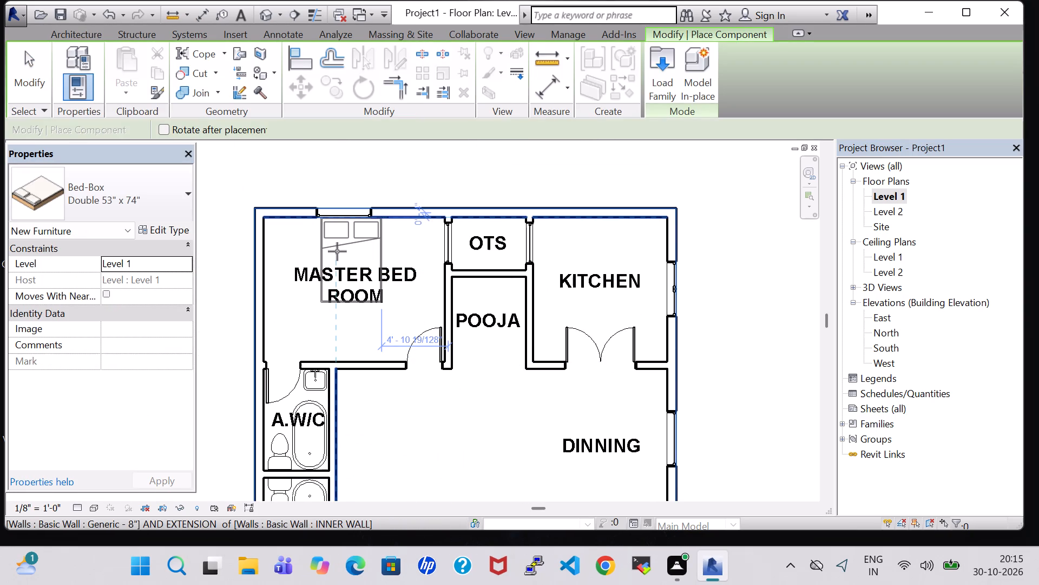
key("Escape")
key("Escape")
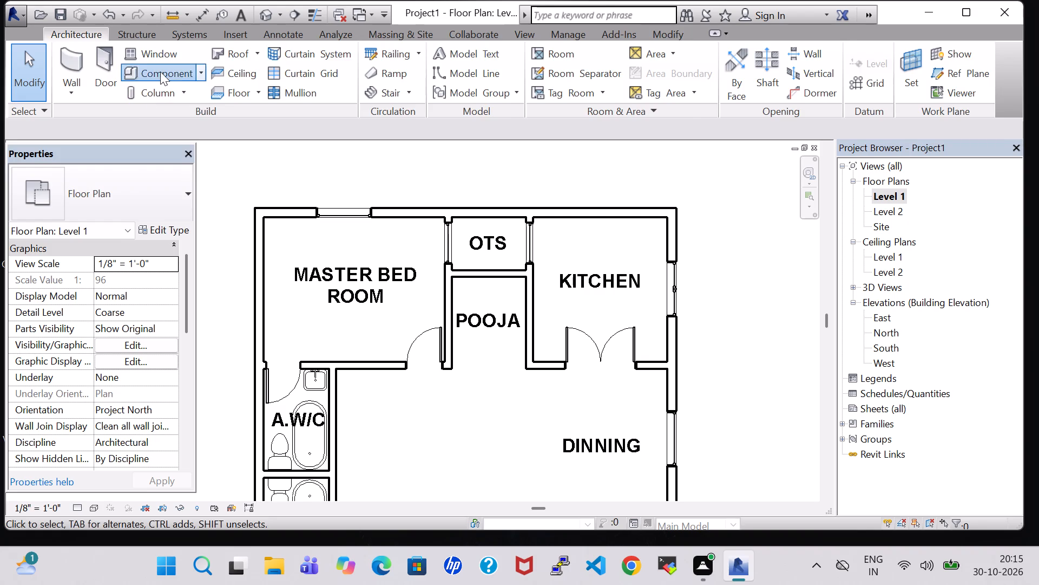
Load the Bed-Standard.0001 family from the library's Furniture > Beds folder.
left_click(160, 71)
left_click(666, 89)
scroll(619, 263, "down", 1)
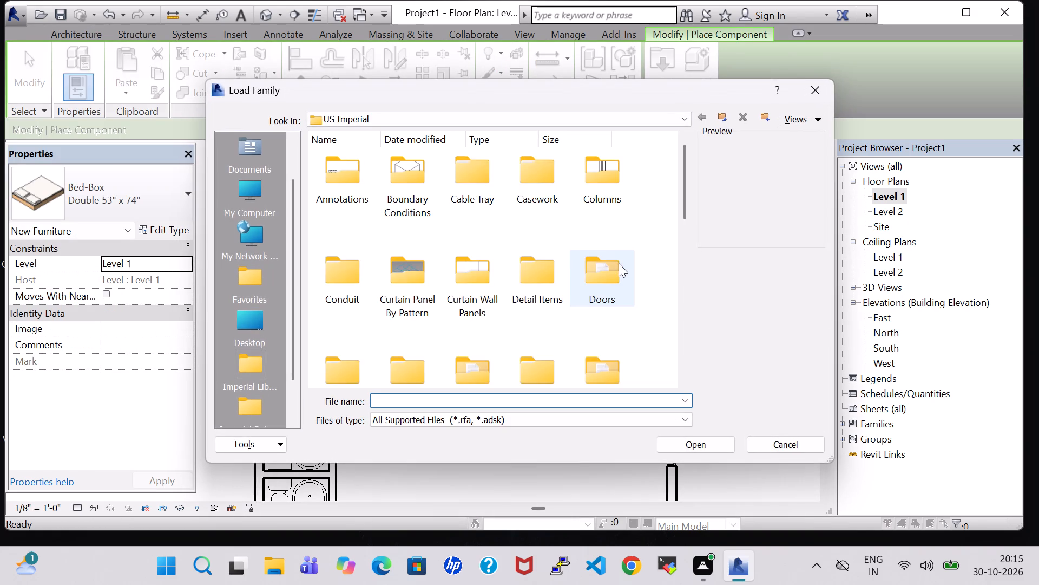
double_click(594, 220)
double_click(363, 174)
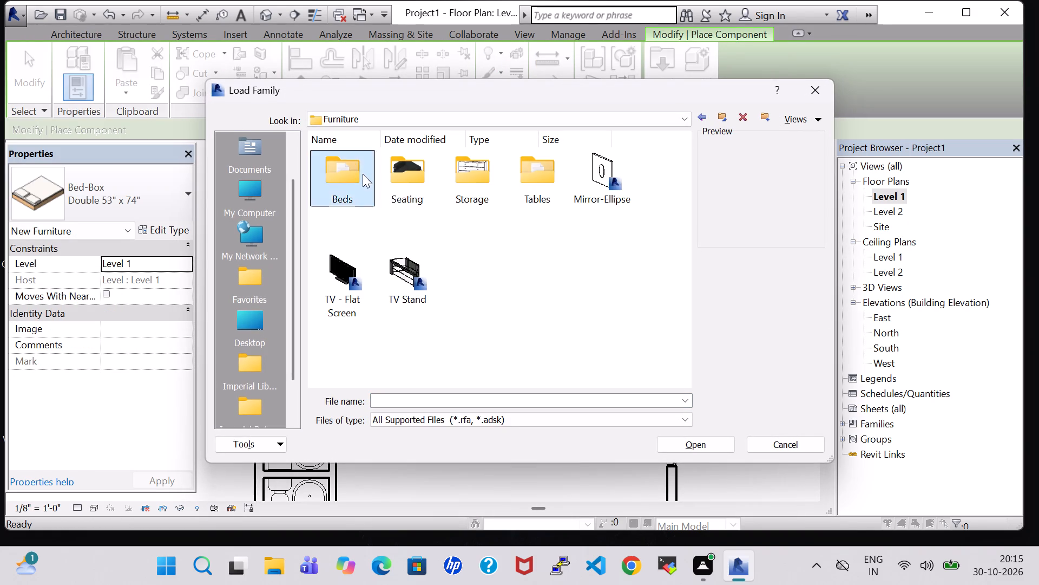
left_click(549, 184)
left_click(624, 183)
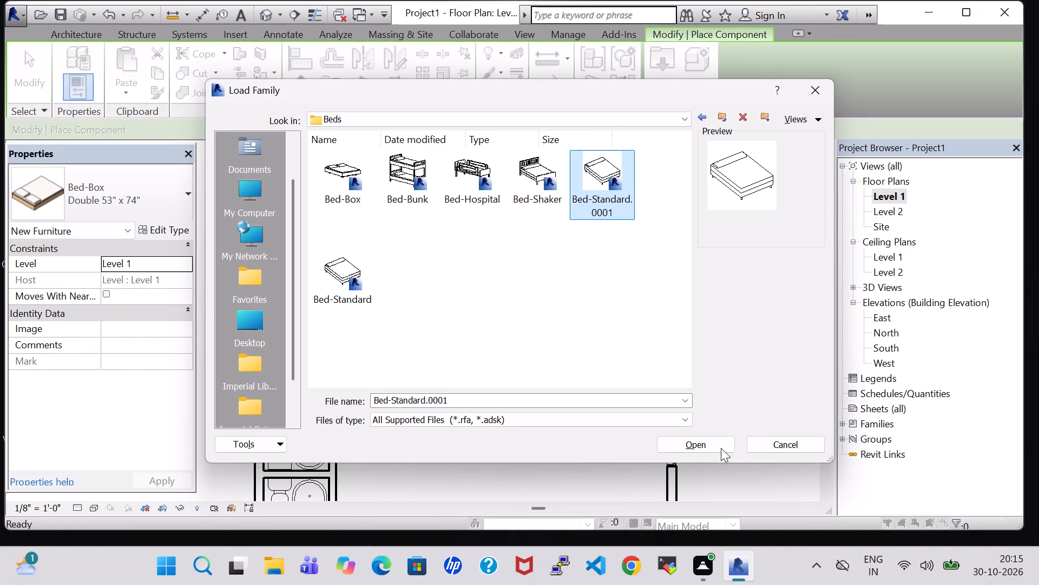
left_click(702, 448)
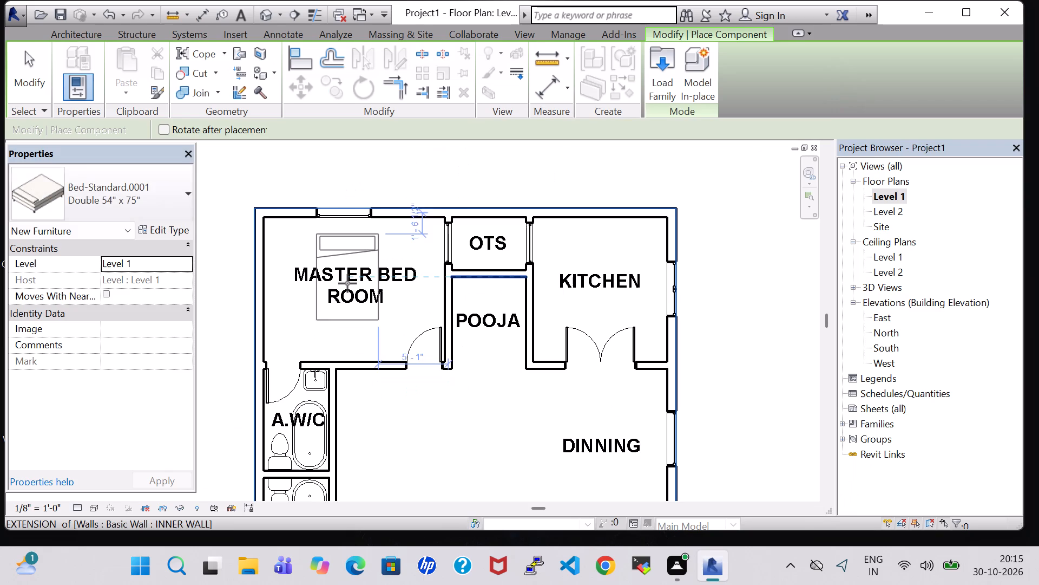
Place a Bed-Standard.0001 King 78" x 80" in MASTER BED ROOM, pillows toward the window, about 4' 0" from the OTS-side wall.
left_click(105, 212)
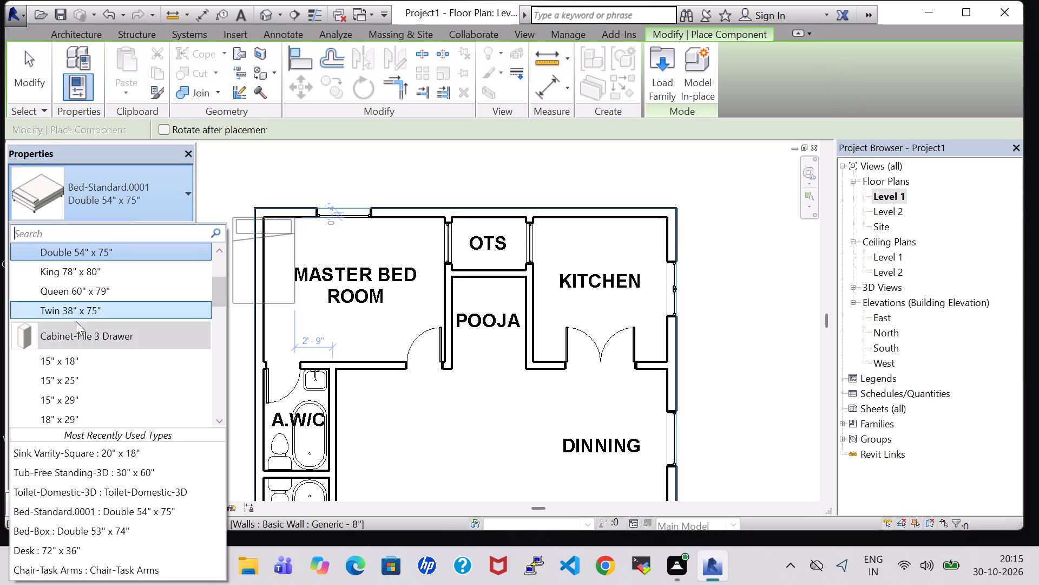
left_click(85, 275)
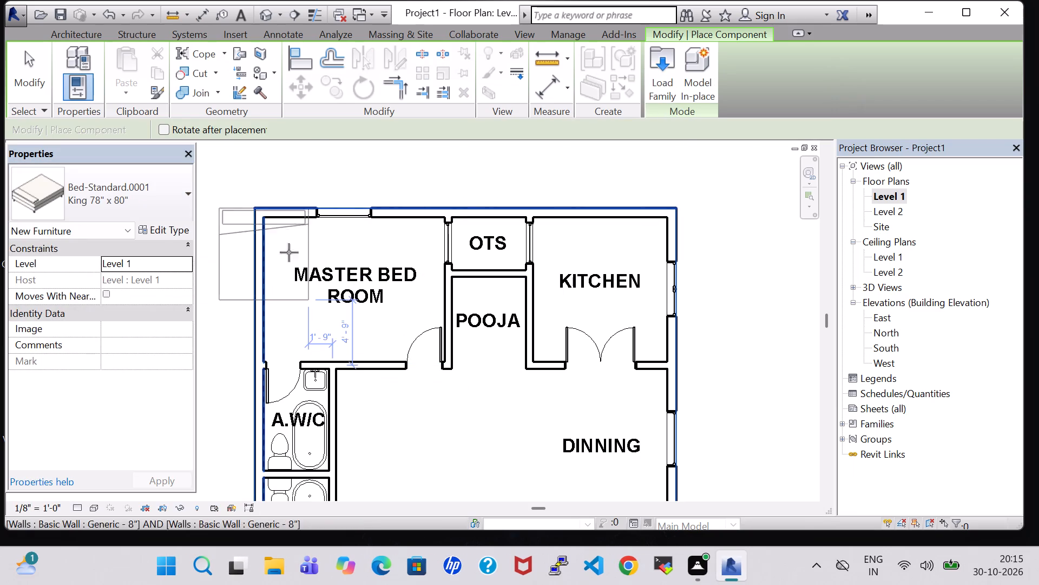
left_click(349, 273)
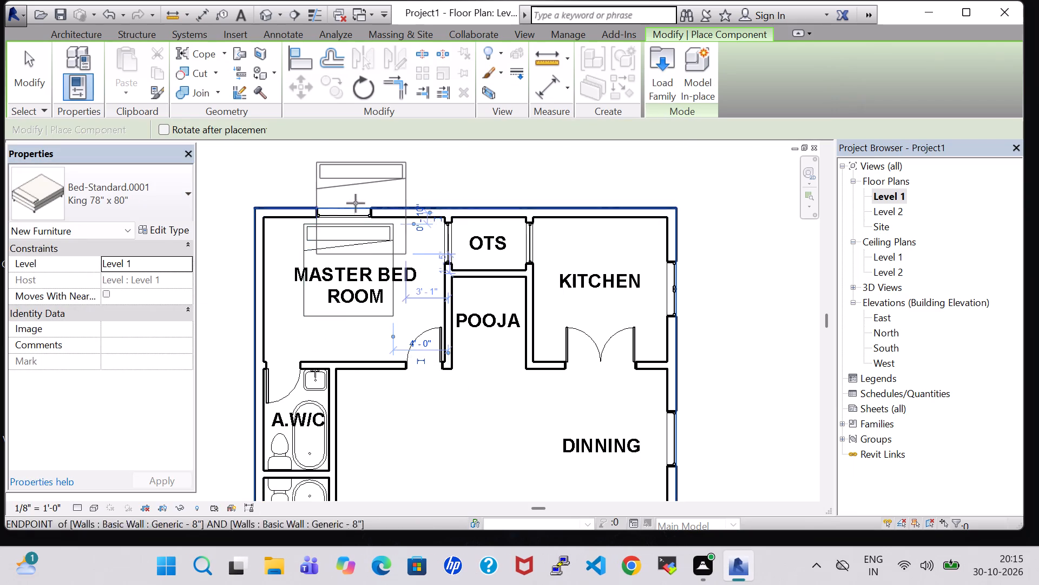
key("Escape")
key("Escape")
Nudge the MASTER BED ROOM king bed two increments toward the window wall.
left_click(359, 230)
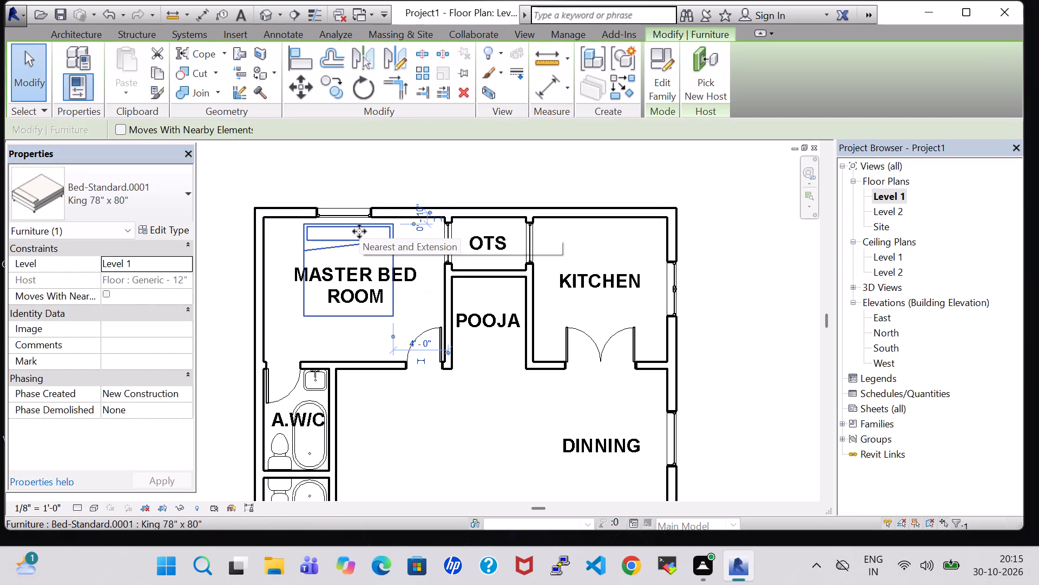
key("Up")
key("Up")
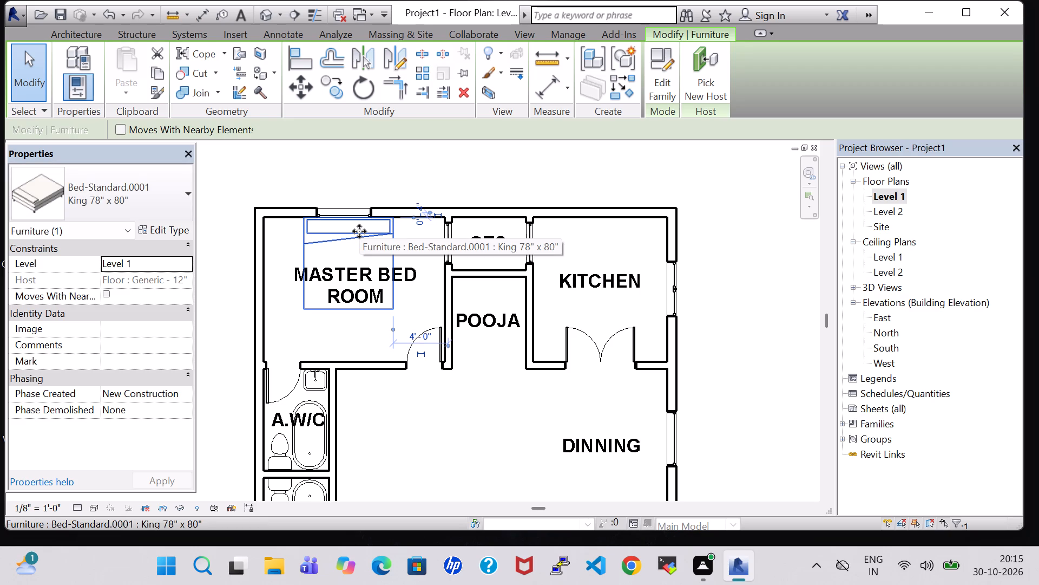
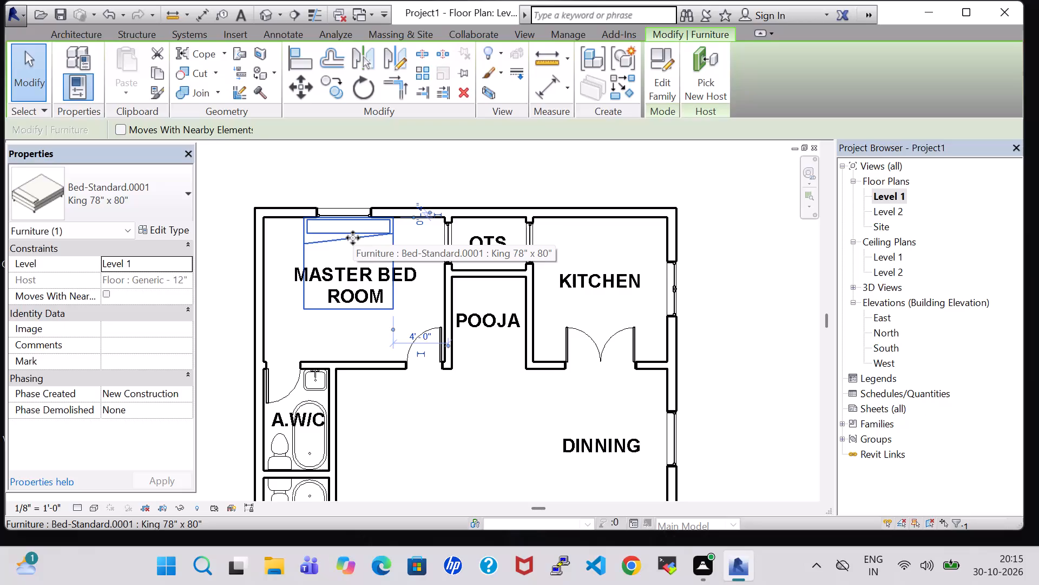
Nudge the king bed in the master bedroom slightly down, away from the window wall.
left_click(730, 268)
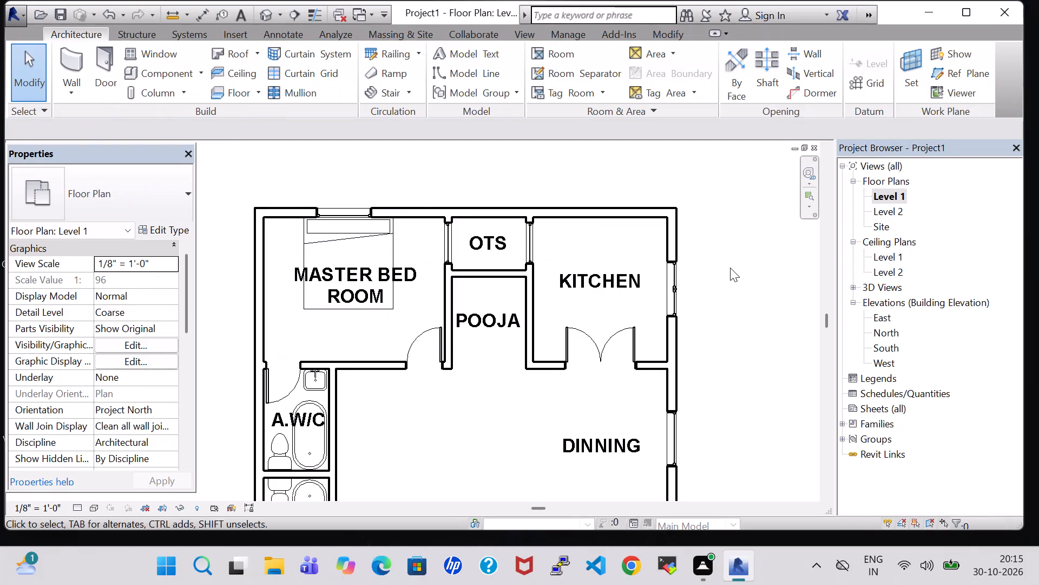
left_click(386, 246)
key("Down")
key("Up")
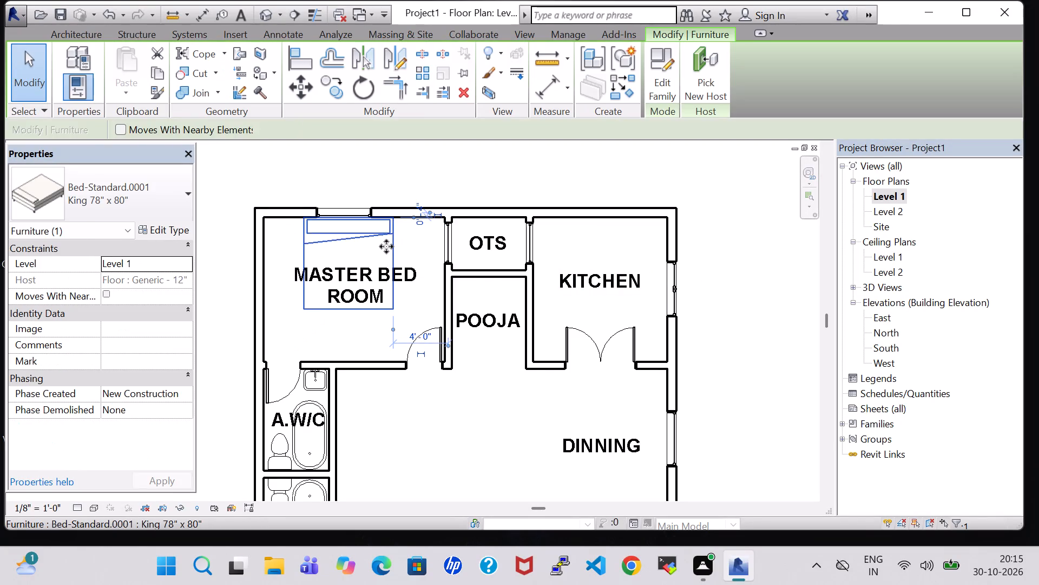
key("Down")
left_click(731, 320)
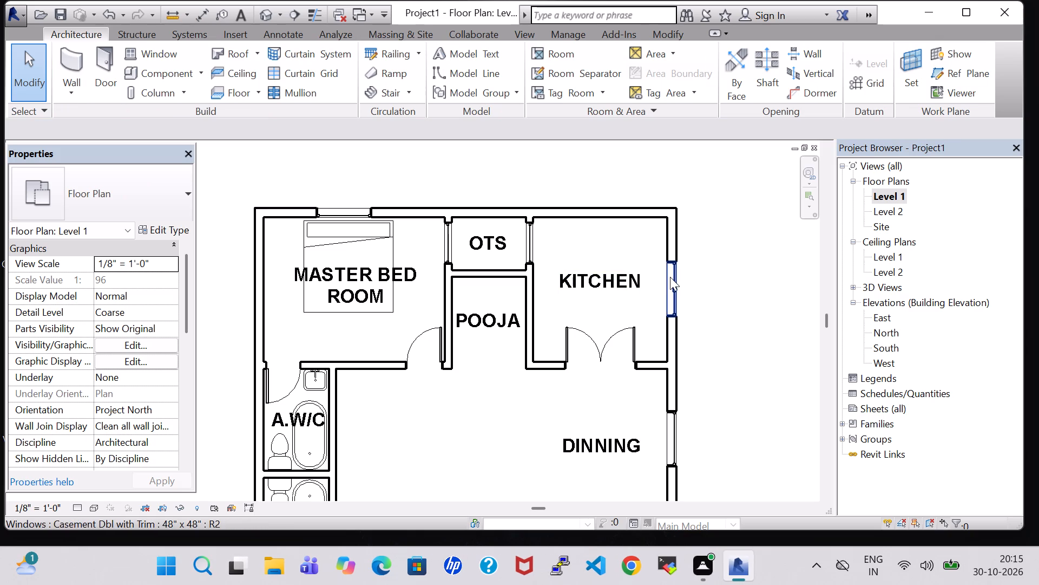
Load the Table-Night Stand family from the Tables folder of the Furniture library as a component.
left_click(164, 79)
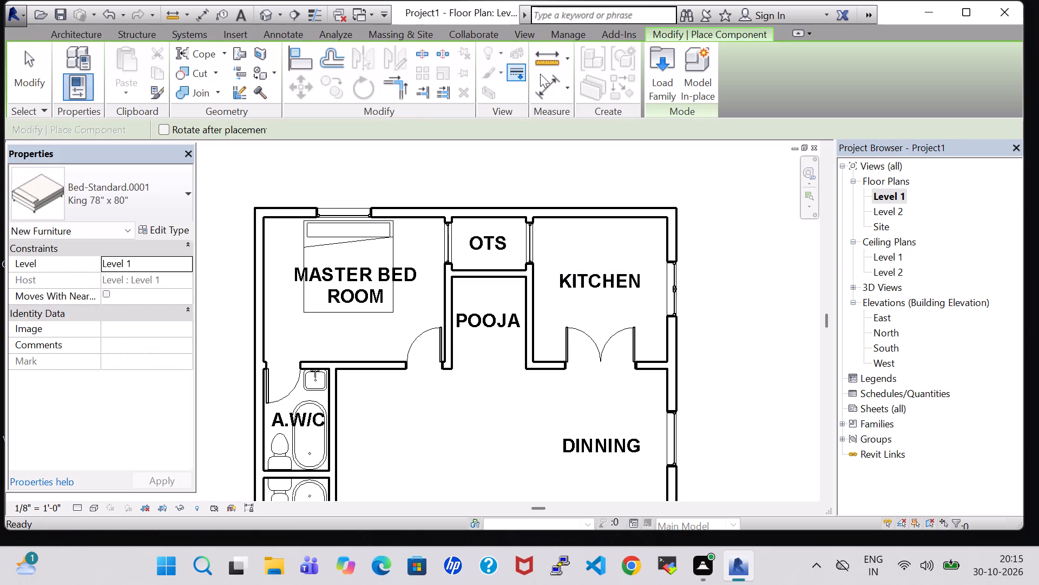
left_click(655, 79)
scroll(595, 176, "down", 1)
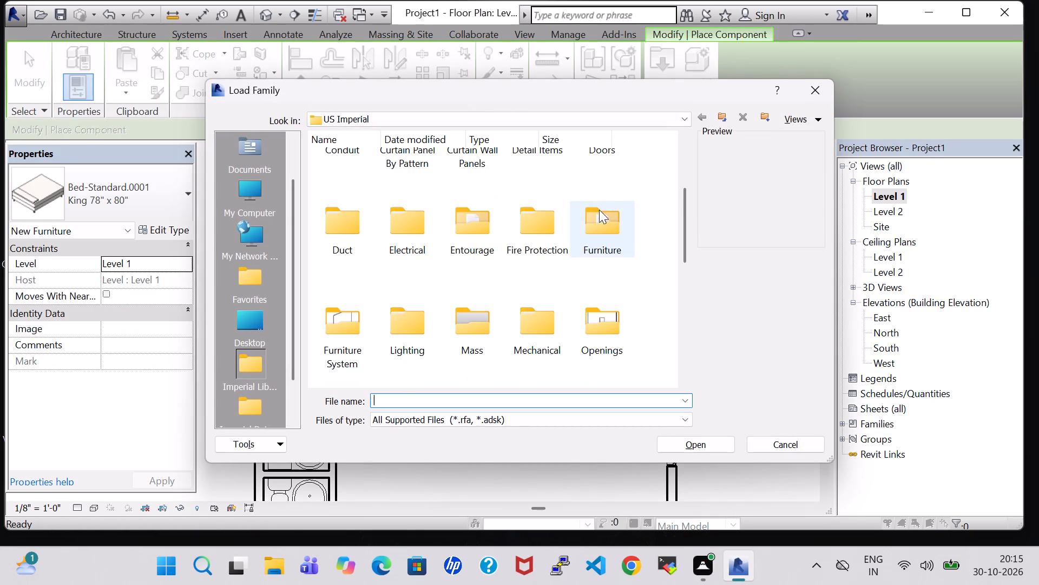
double_click(601, 217)
double_click(544, 190)
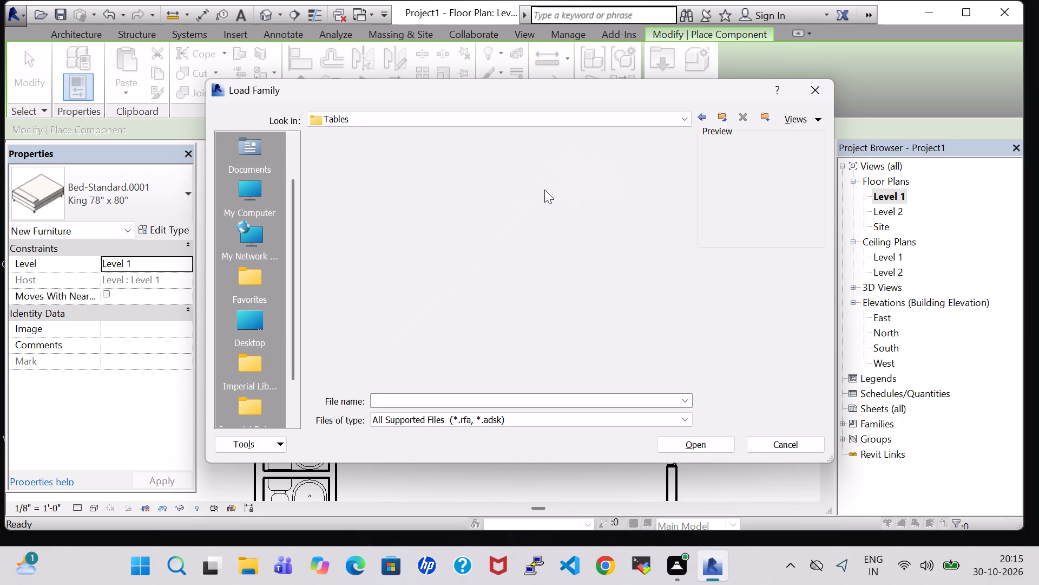
left_click(543, 285)
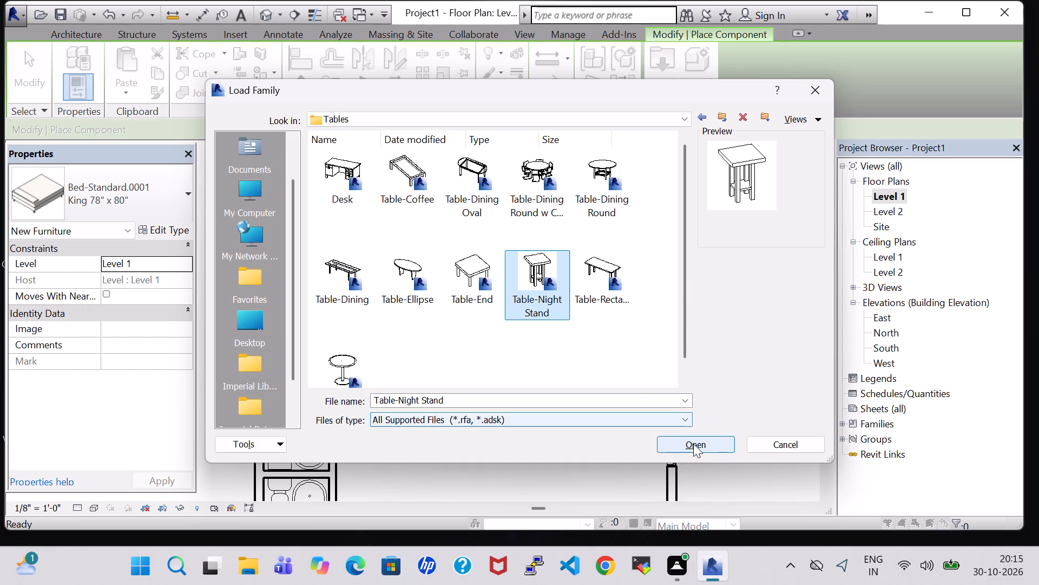
left_click(693, 444)
Place a 24" x 24" x 30" night stand on each side of the king bed's head in the master bedroom.
scroll(324, 253, "up", 4)
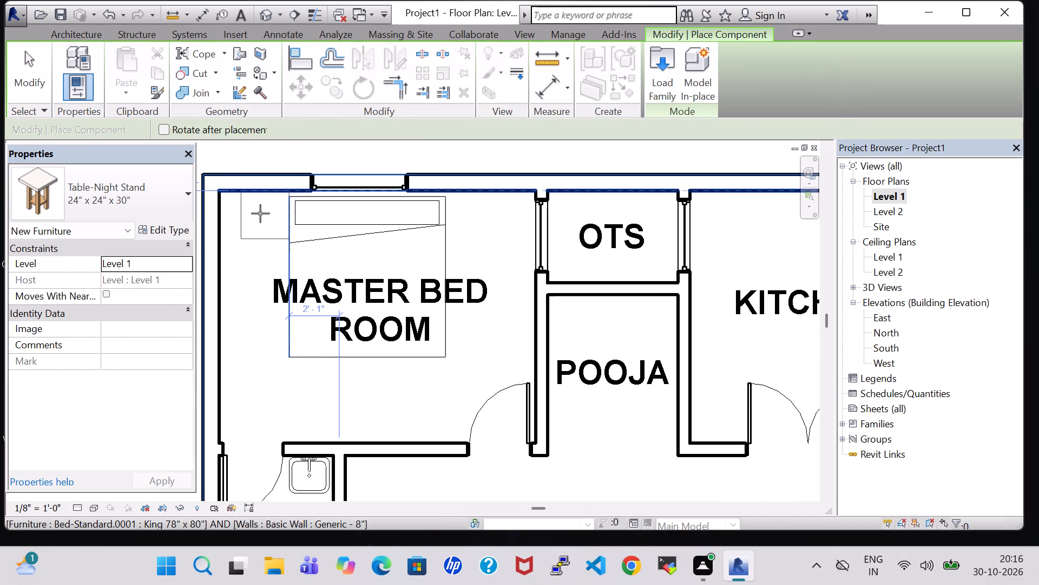
left_click(260, 223)
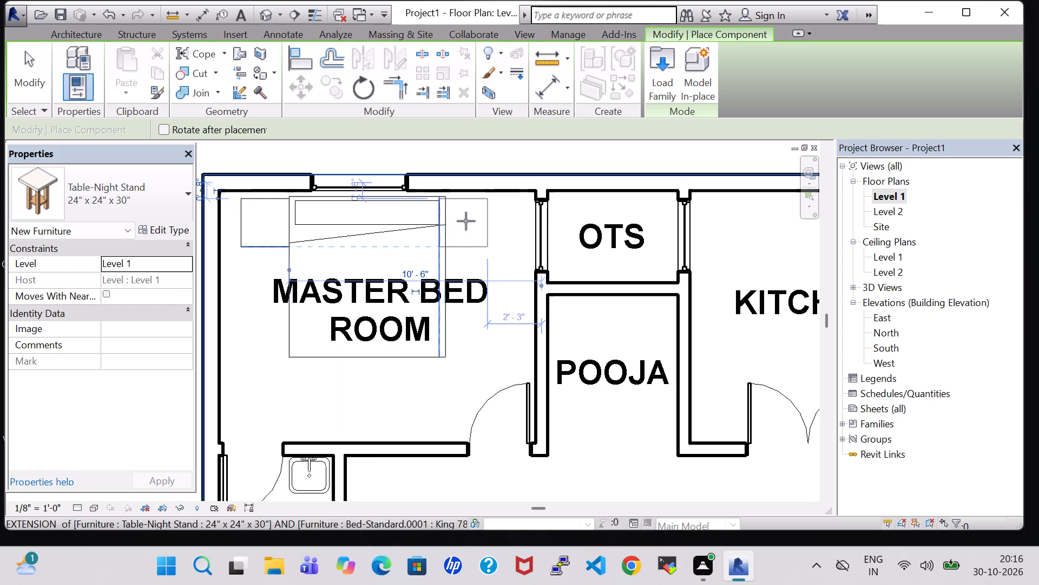
left_click(471, 221)
key("Escape")
key("Escape")
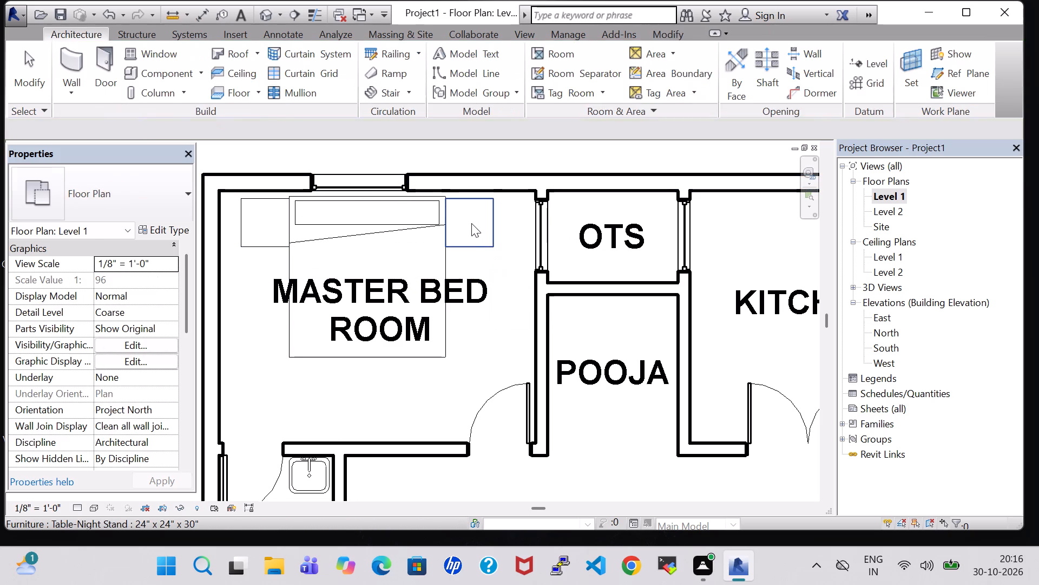
Nudge both master bedroom night stands one increment away from the bed and one increment up toward the window wall.
left_click(479, 223)
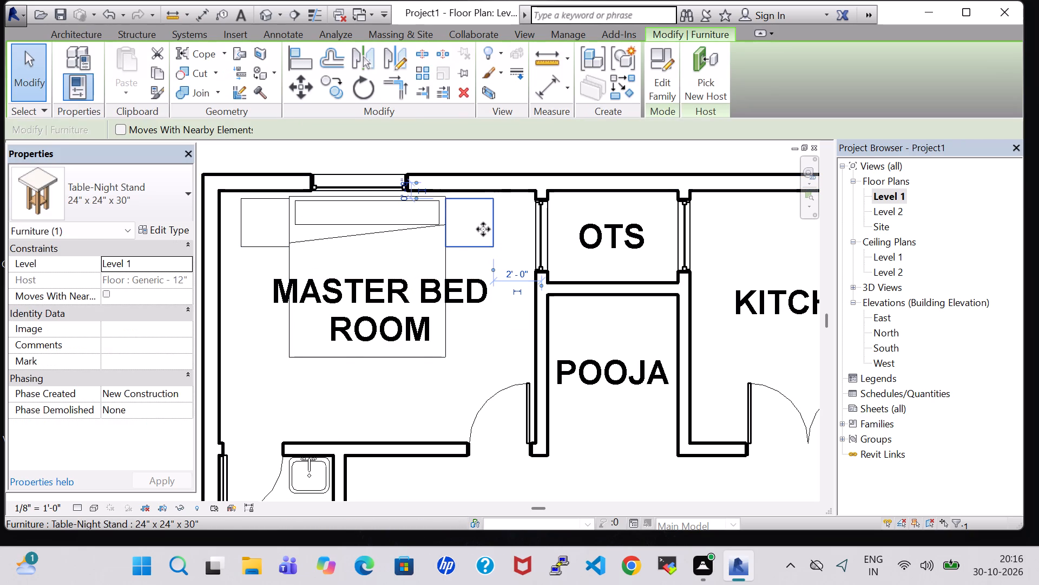
left_click(482, 242)
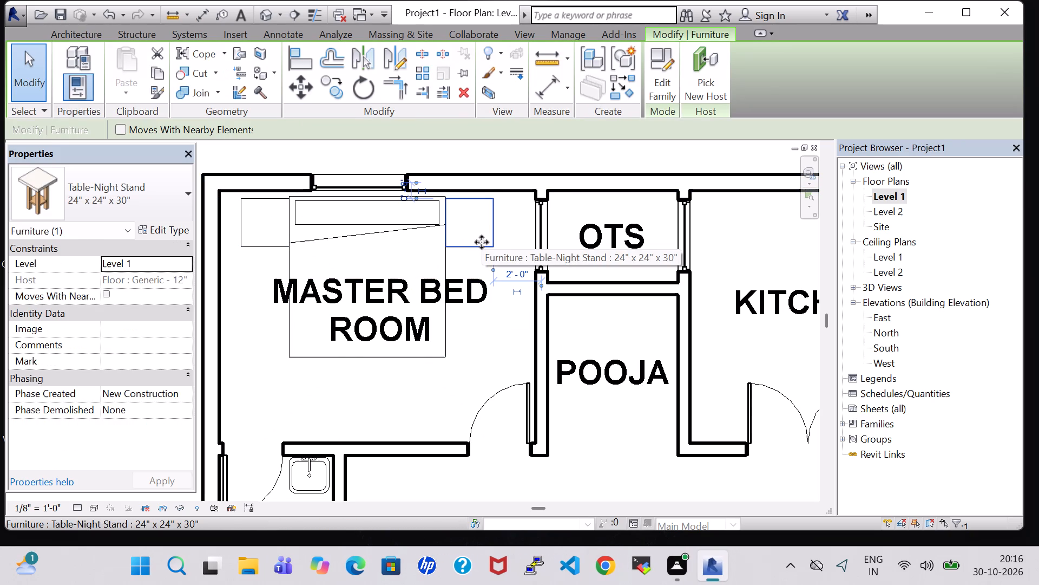
key("Right")
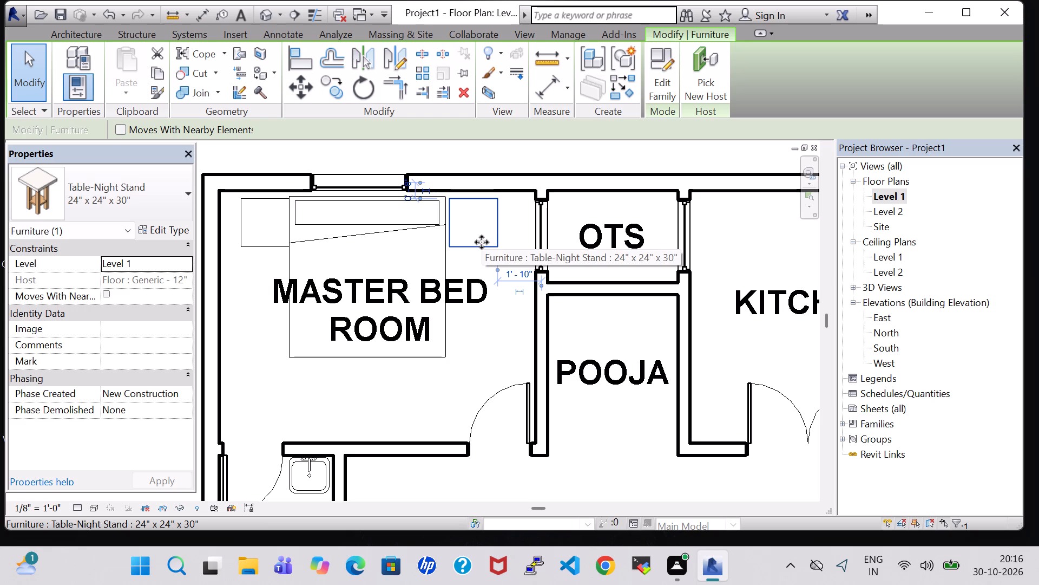
key("Up")
left_click(246, 243)
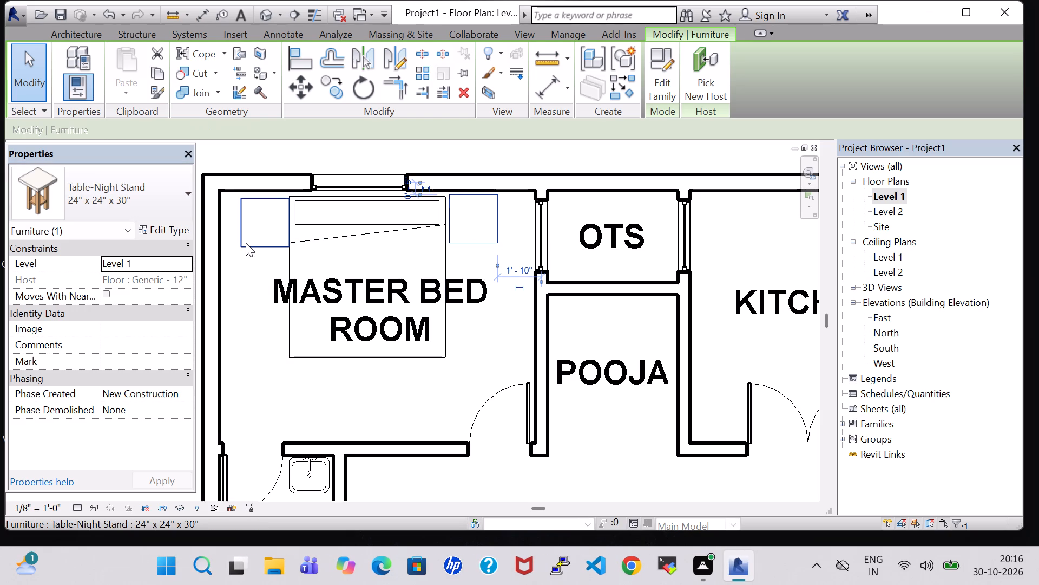
key("Left")
key("Up")
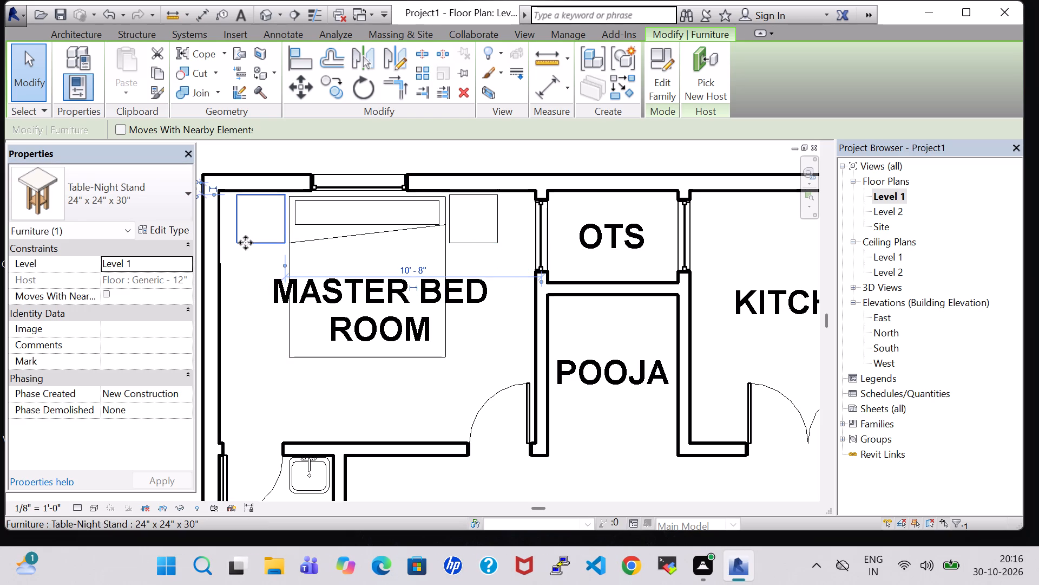
left_click(527, 155)
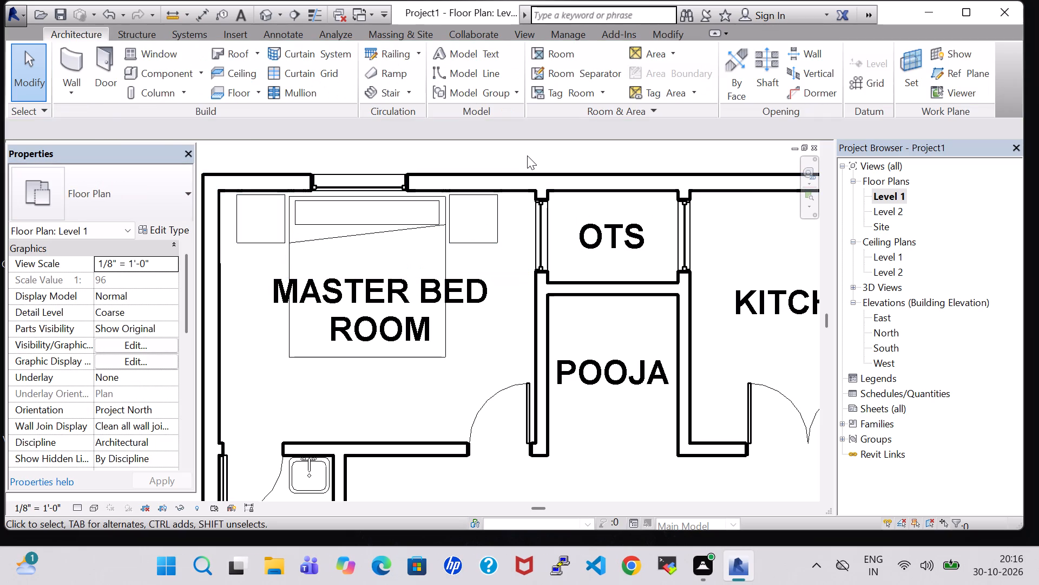
Place a 24" x 24" x 30" night stand on each side of the double bed's head in the room labelled BED ROOM.
scroll(446, 185, "down", 2)
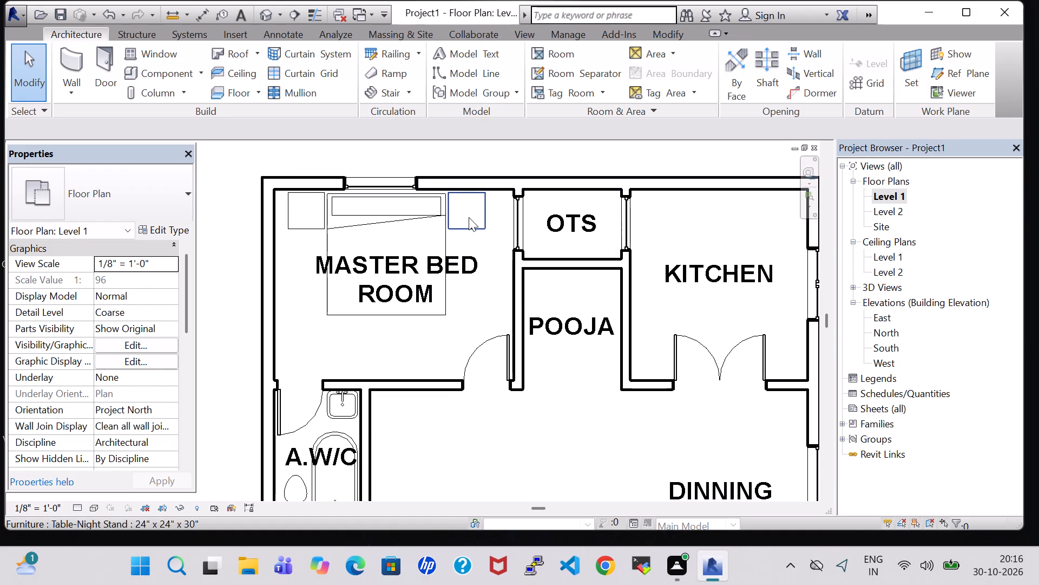
scroll(469, 217, "down", 2)
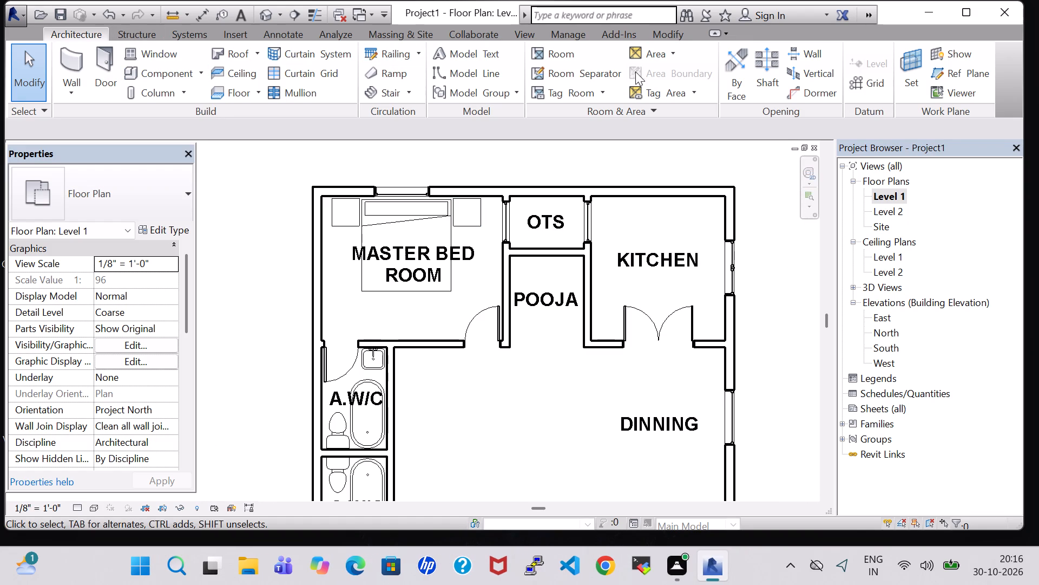
left_click(173, 69)
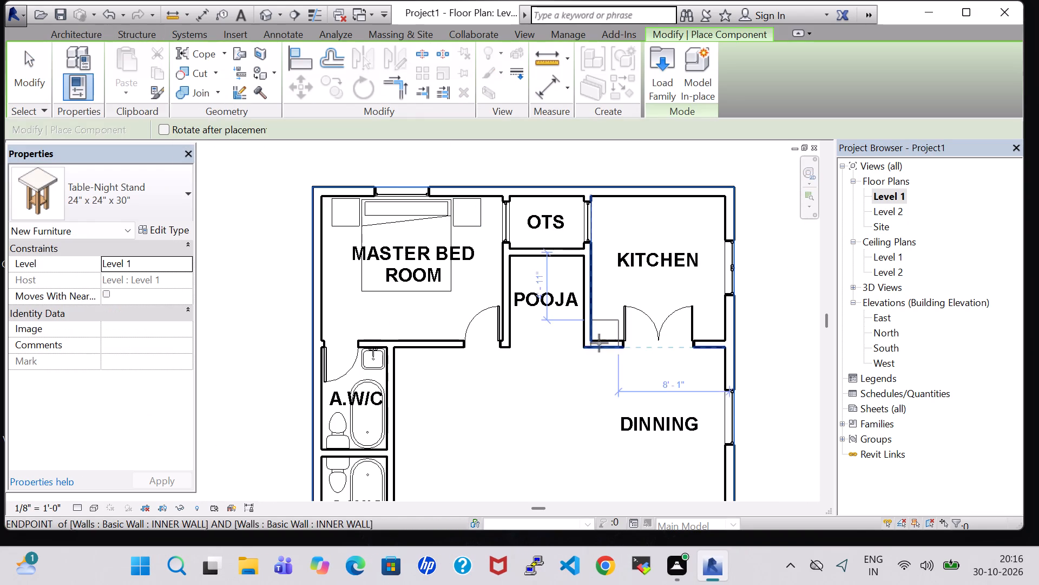
middle_click_drag(557, 382, 491, 249)
scroll(491, 249, "down", 1)
scroll(609, 450, "up", 6)
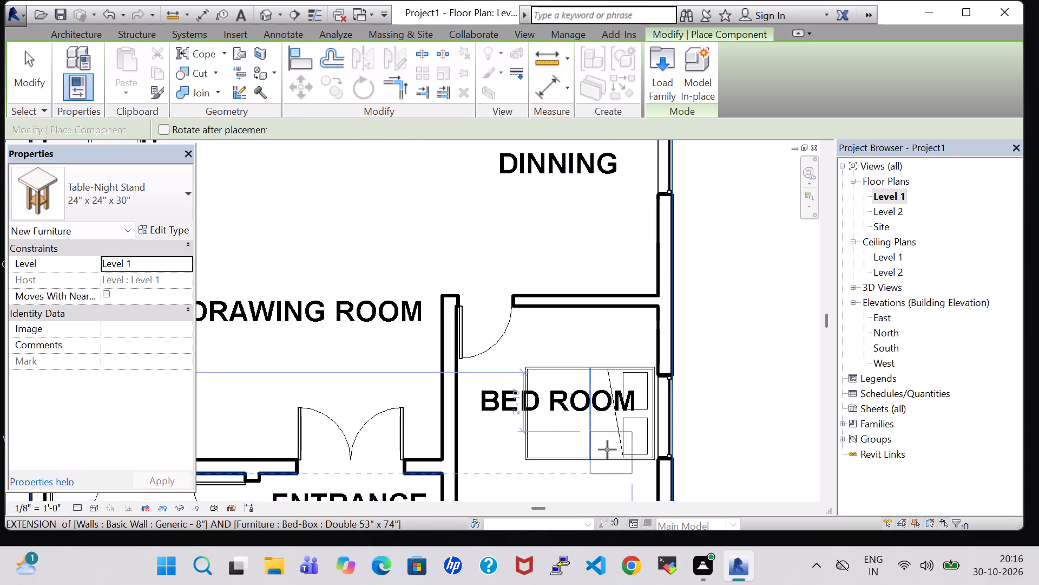
scroll(607, 450, "up", 2)
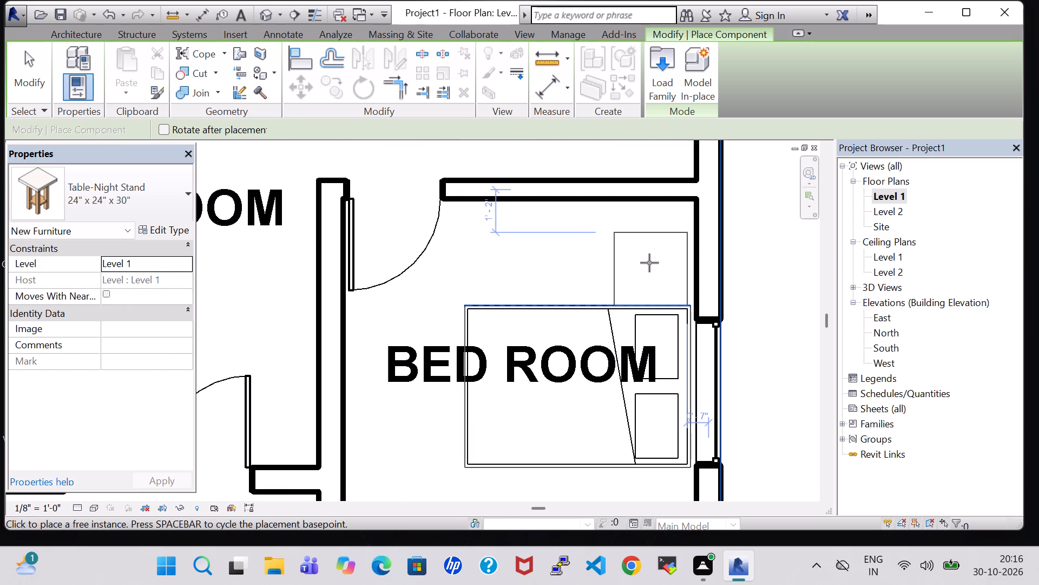
left_click(647, 261)
middle_click(680, 285)
middle_click_drag(674, 282, 619, 173)
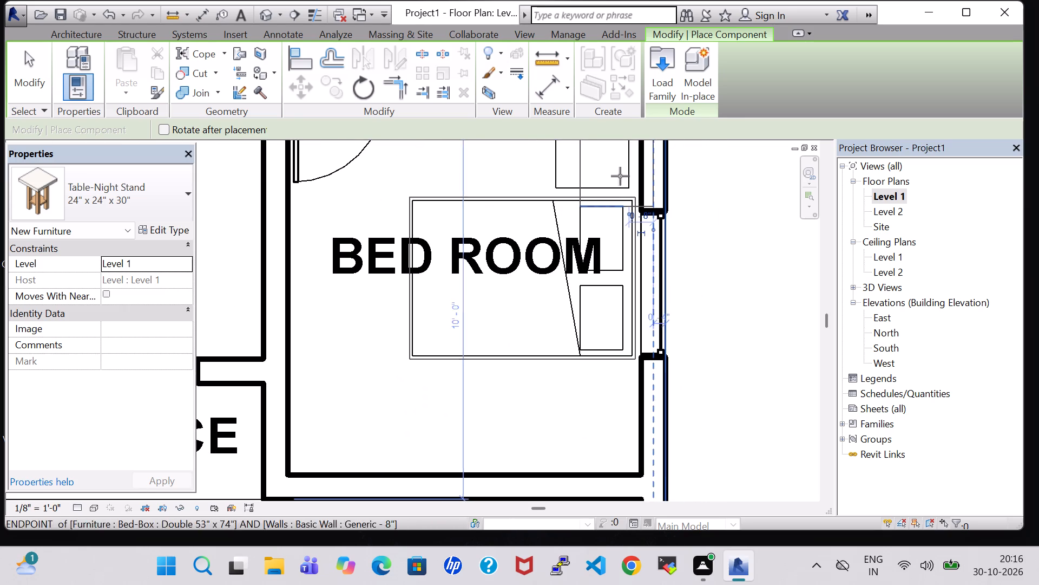
left_click(595, 404)
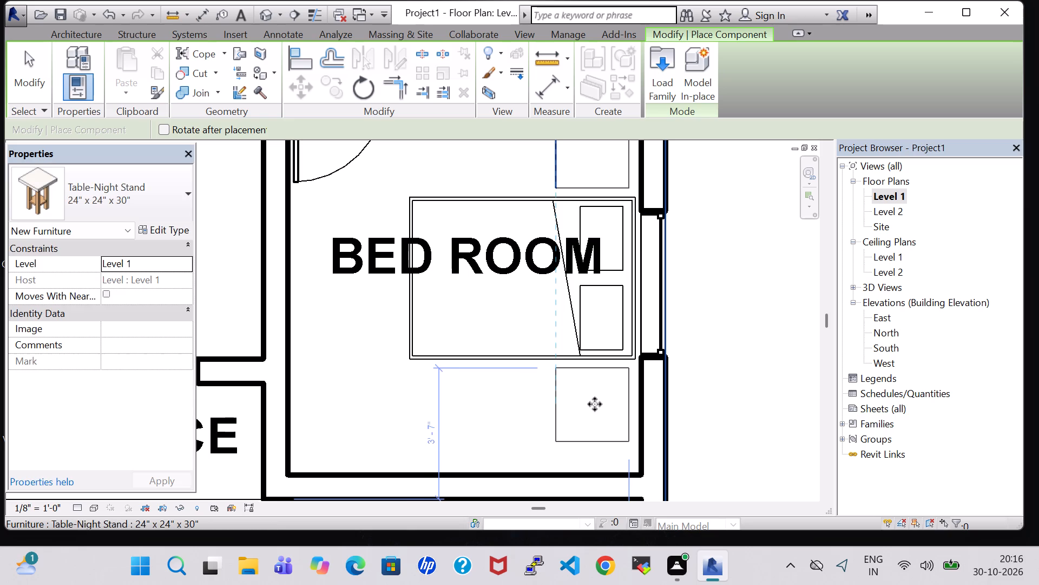
key("Escape")
key("Escape")
Nudge the double bed's night stand on the staircase side two increments toward the window wall and one toward the bed.
left_click(595, 370)
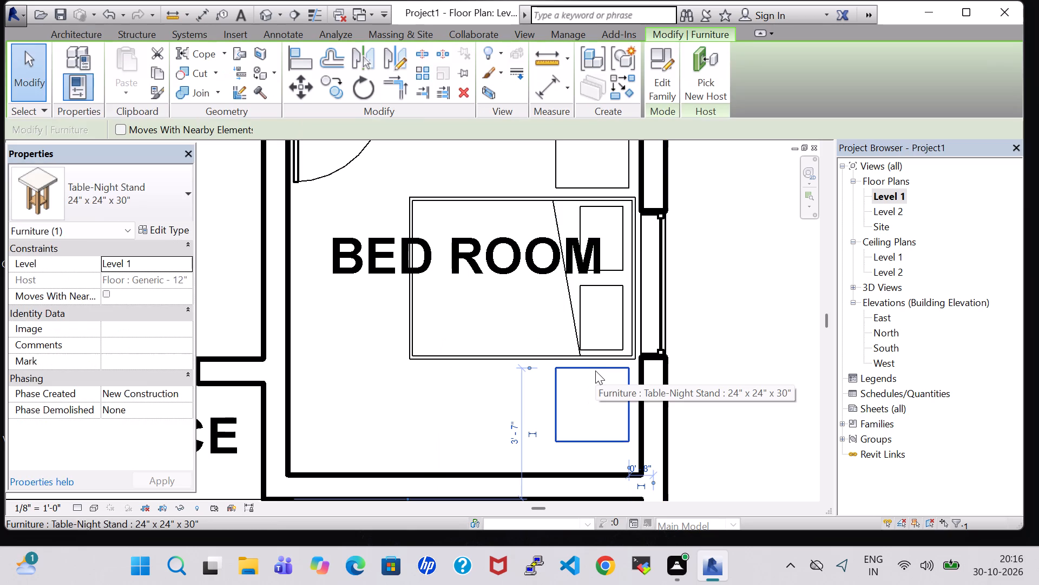
key("Right")
key("Right")
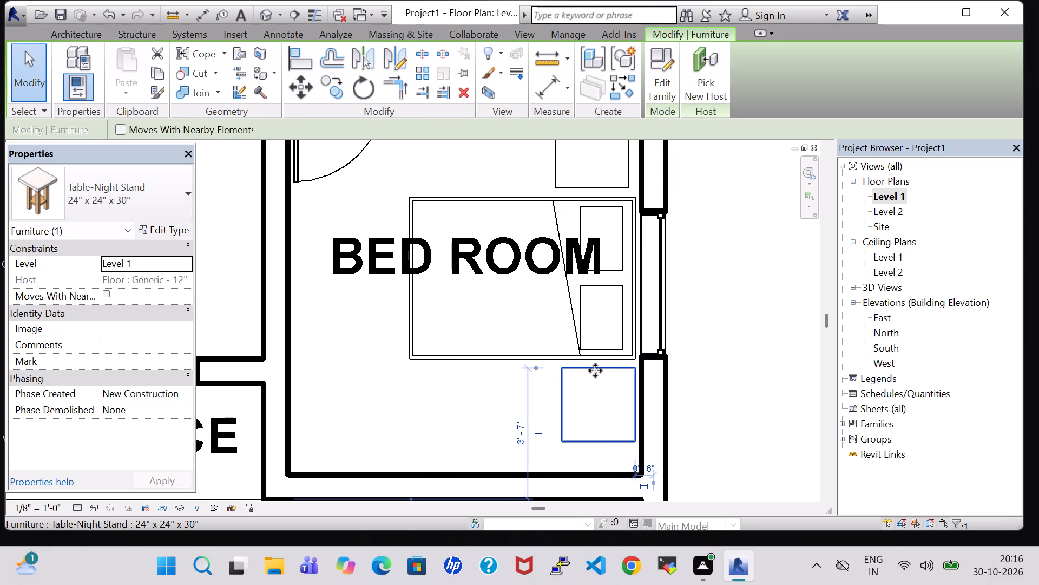
key("Up")
left_click(741, 297)
Nudge the double bed's night stand on the dining side one increment toward the bed and two toward the window wall.
middle_click_drag(740, 284, 710, 391)
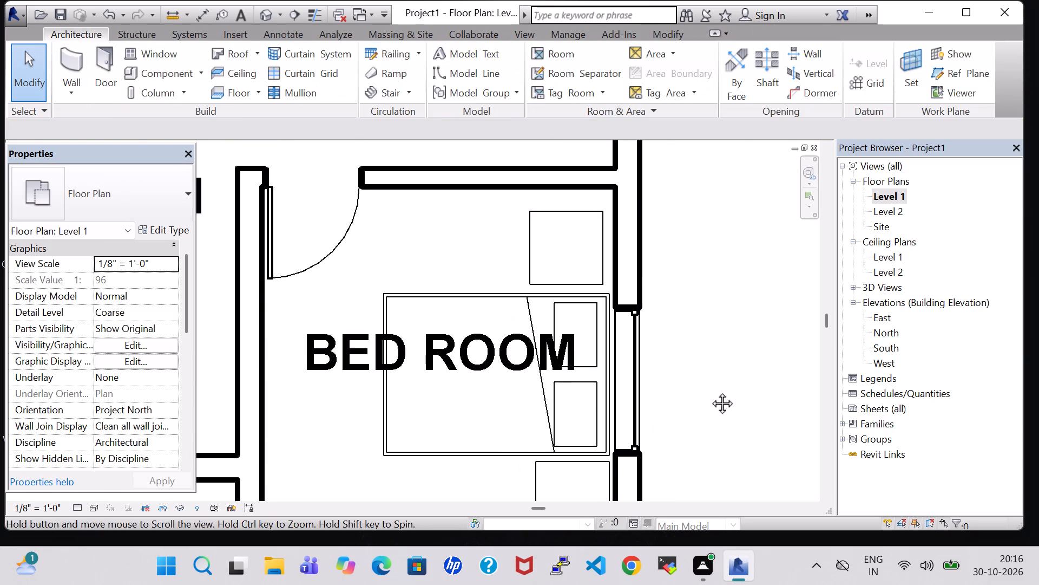
middle_click_drag(710, 391, 702, 411)
left_click(543, 266)
left_click(577, 268)
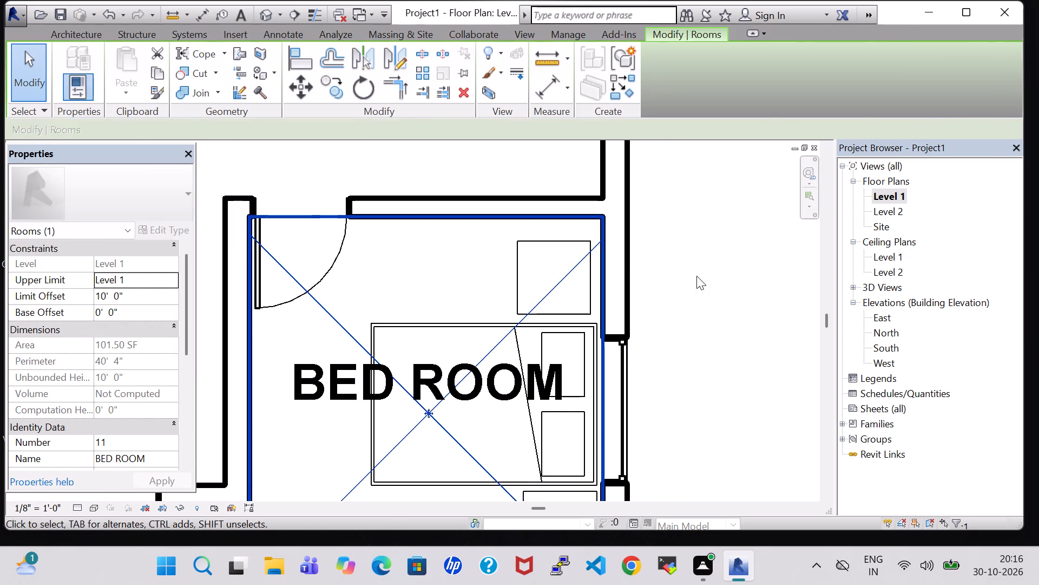
left_click(696, 276)
left_click(568, 242)
key("Down")
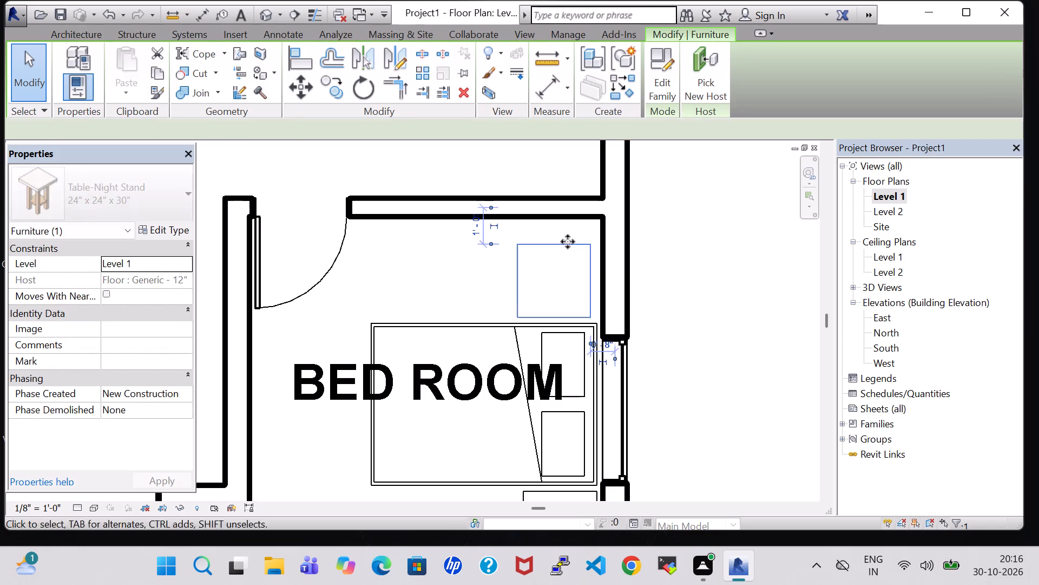
key("Right")
key("Right")
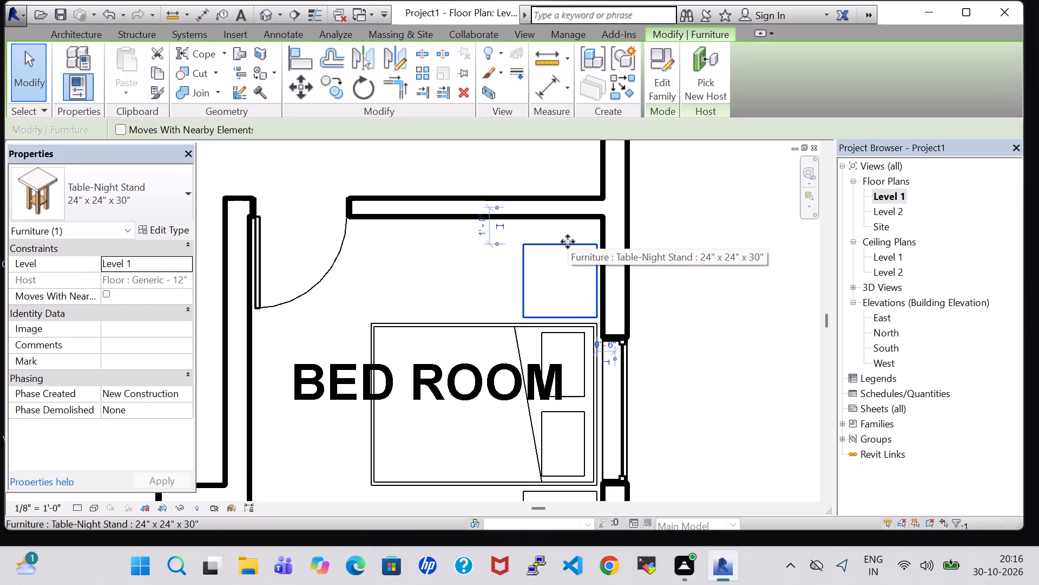
left_click(689, 418)
Load the Dresser family from the Storage folder of the US Imperial furniture library.
scroll(689, 418, "down", 2)
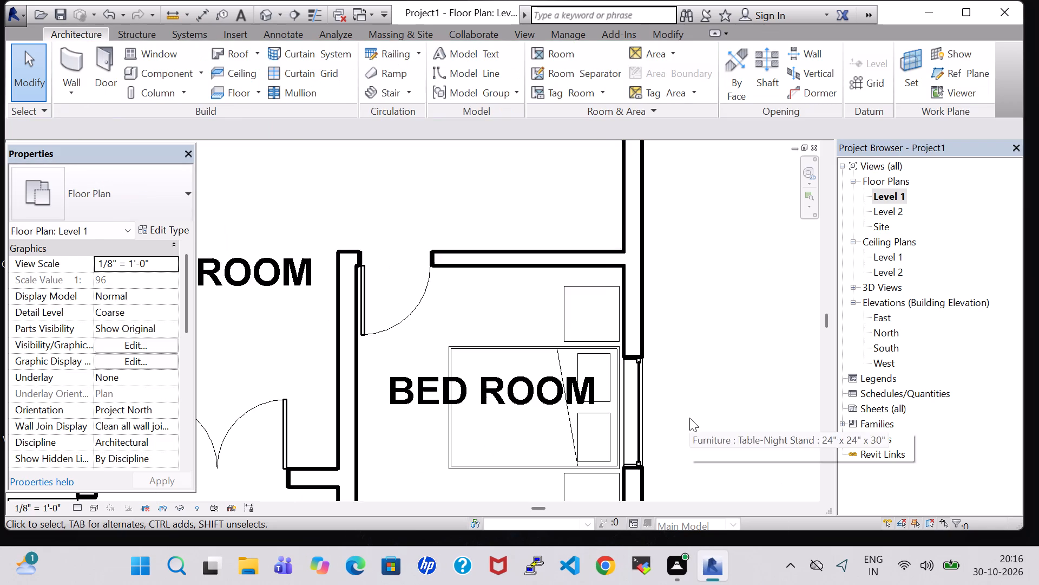
middle_click_drag(689, 418, 695, 385)
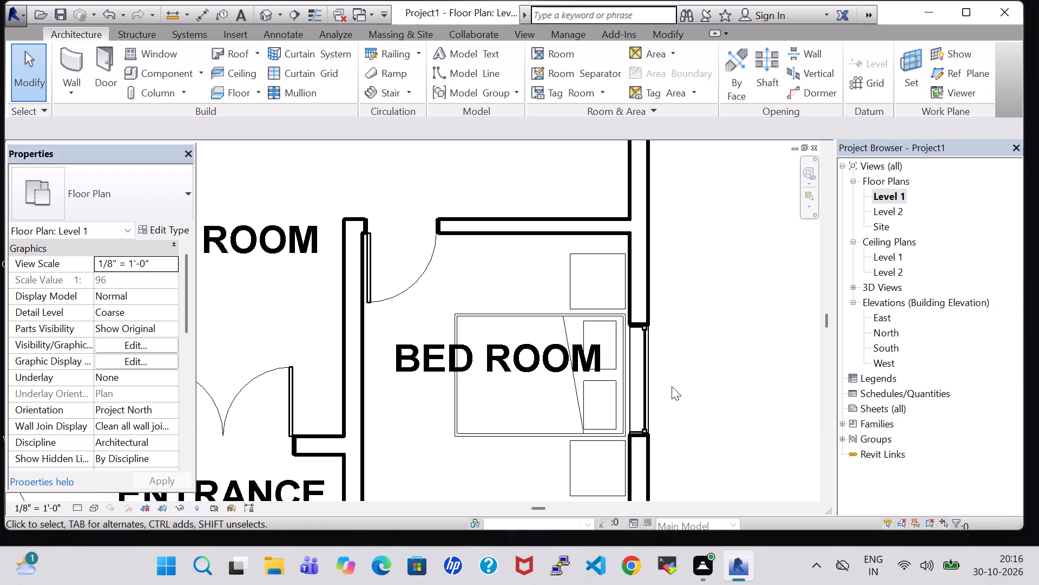
scroll(690, 366, "down", 6)
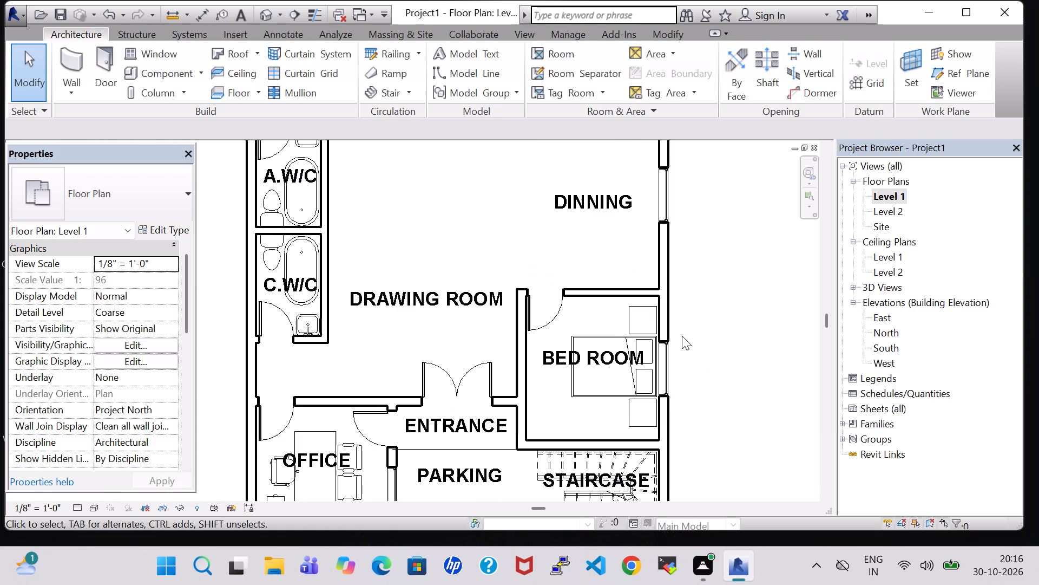
middle_click_drag(682, 336, 687, 310)
middle_click_drag(688, 308, 690, 303)
scroll(689, 303, "down", 2)
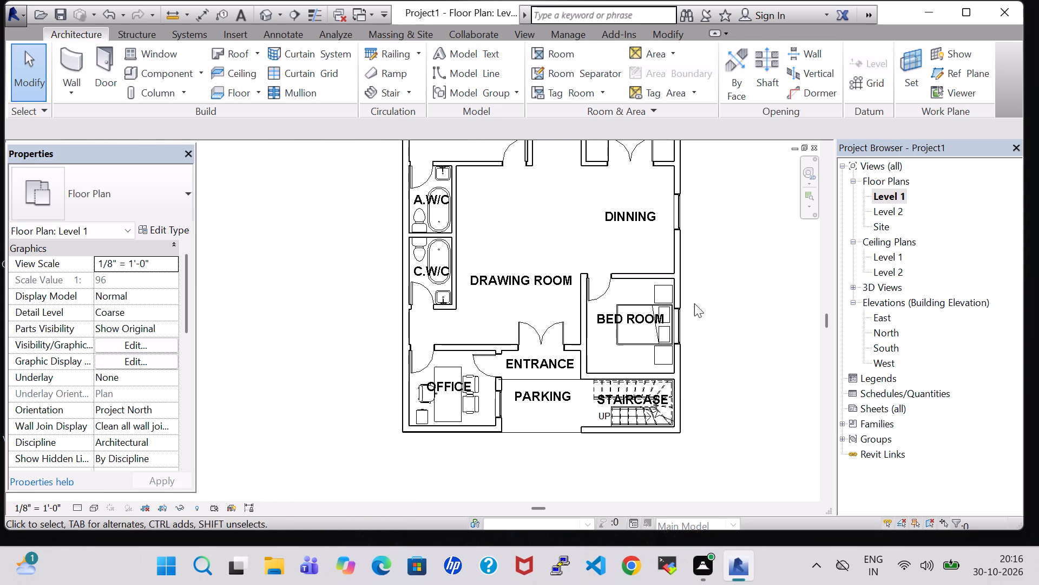
middle_click_drag(518, 214, 420, 316)
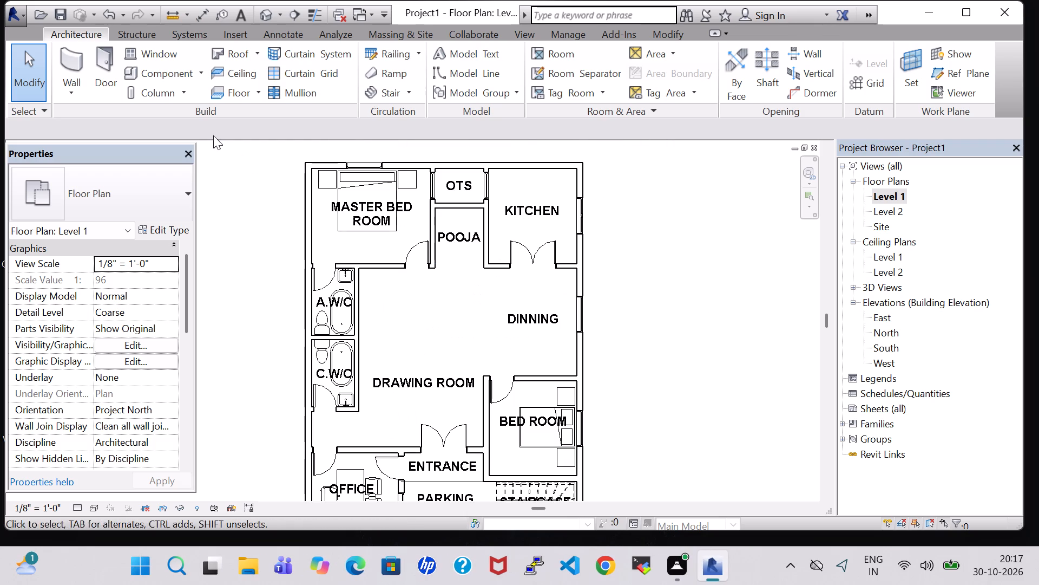
left_click(164, 79)
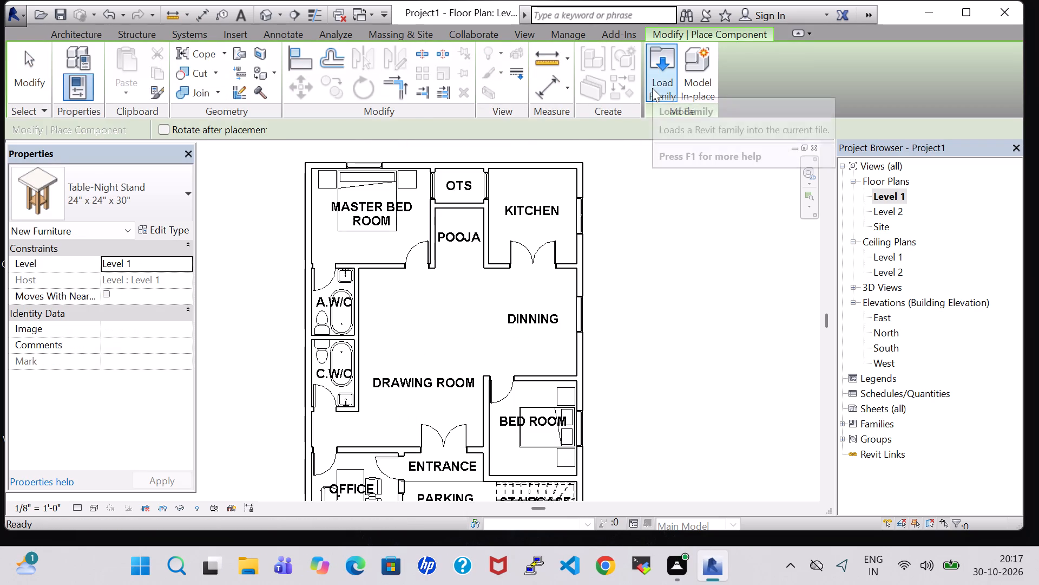
left_click(652, 88)
scroll(601, 209, "down", 1)
double_click(604, 209)
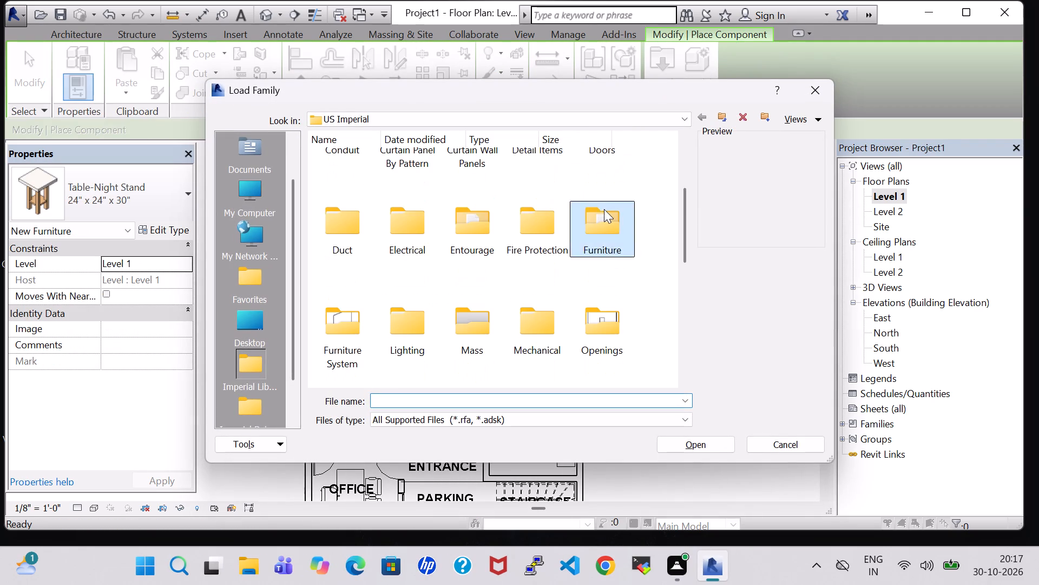
double_click(501, 187)
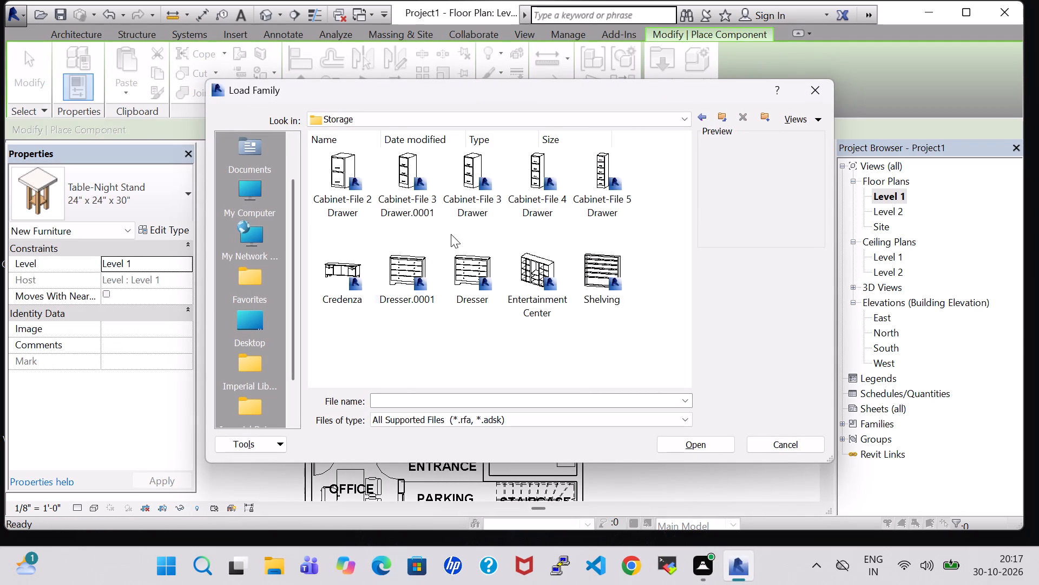
left_click(426, 268)
left_click(465, 266)
left_click(688, 450)
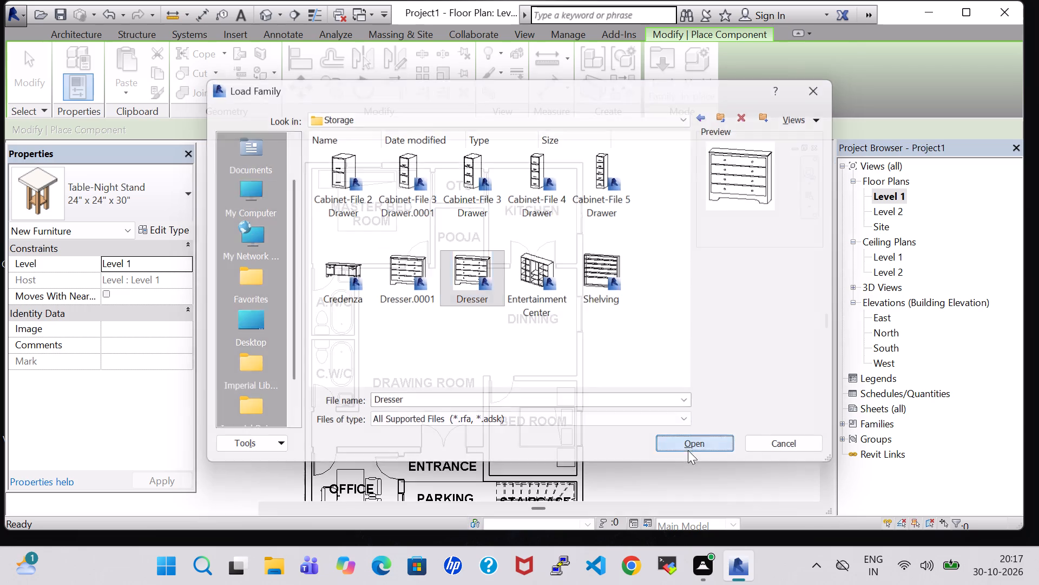
Place a 48" x 72" x 24" dresser lengthwise against the master bedroom's outer side wall, beside the king bed.
scroll(326, 275, "up", 3)
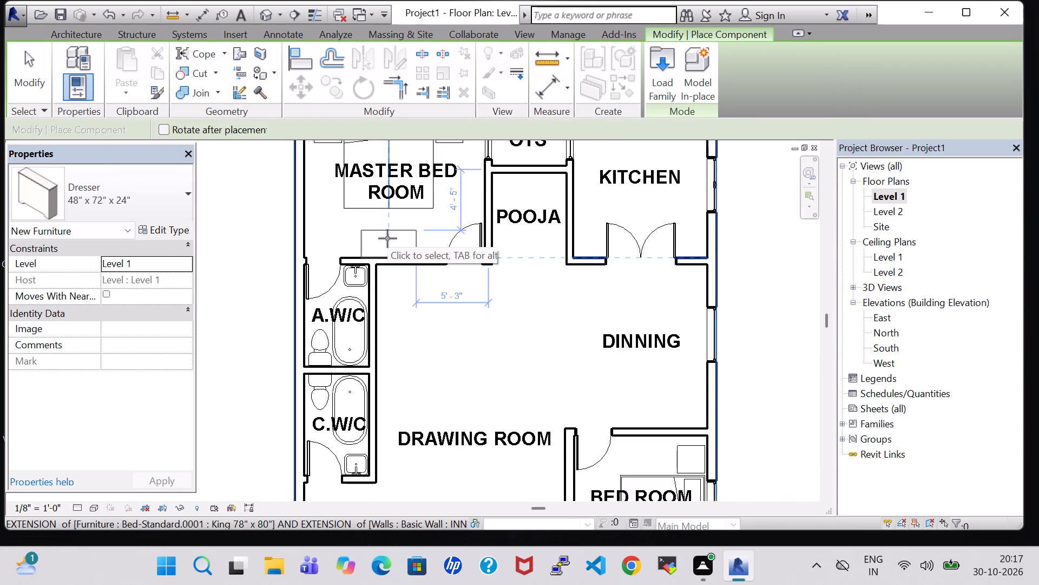
key("space")
key("space")
middle_click(320, 205)
middle_click_drag(320, 205, 333, 226)
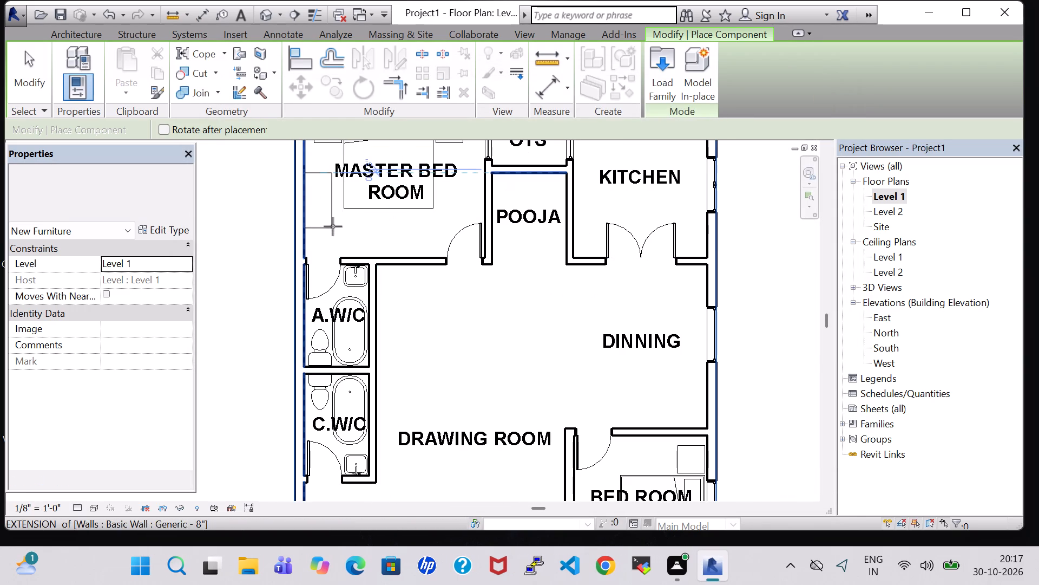
middle_click_drag(333, 226, 333, 237)
key("Escape")
scroll(370, 258, "up", 5)
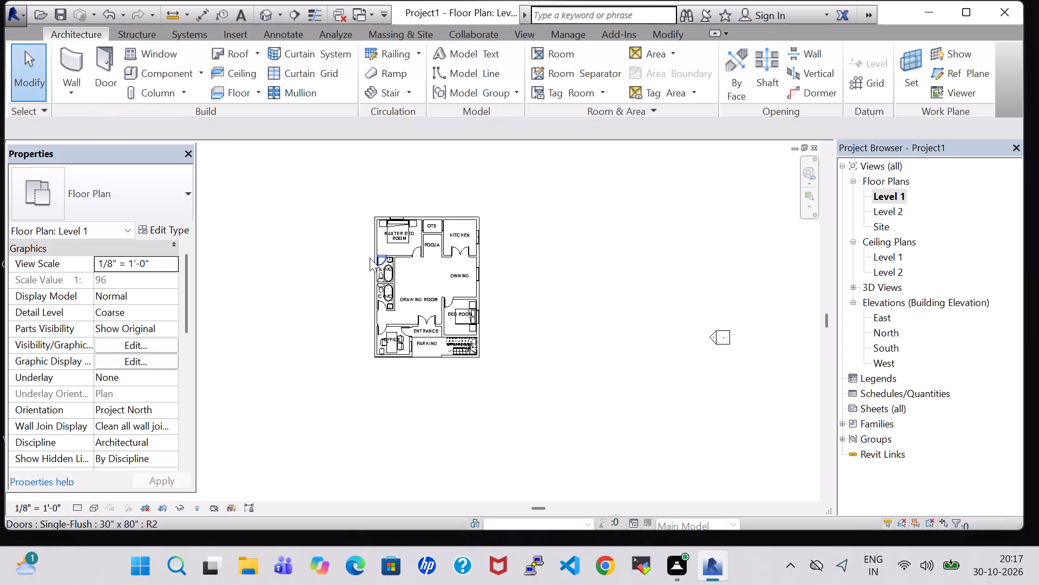
scroll(370, 258, "up", 5)
left_click(150, 68)
scroll(399, 219, "up", 5)
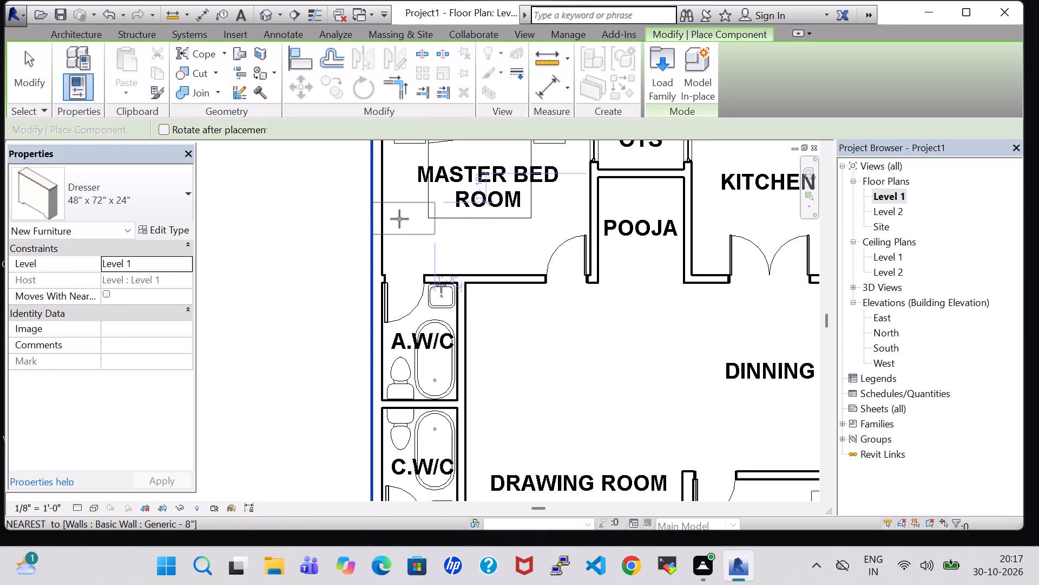
key("space")
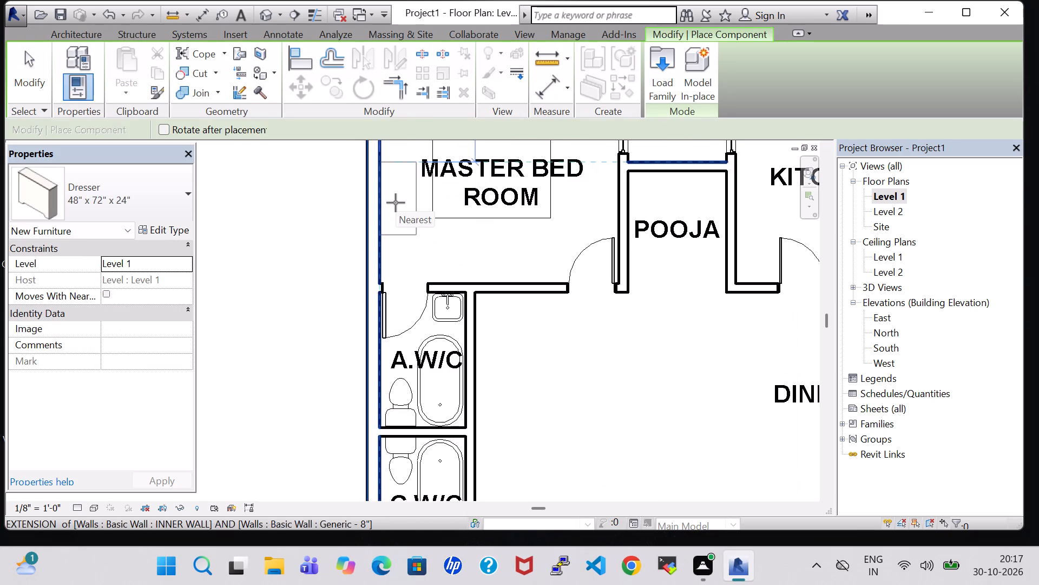
left_click(396, 203)
Place a rotated 48" x 72" x 24" dresser against the staircase-side wall of the room labelled BED ROOM.
middle_click_drag(494, 244, 415, 254)
scroll(414, 254, "down", 4)
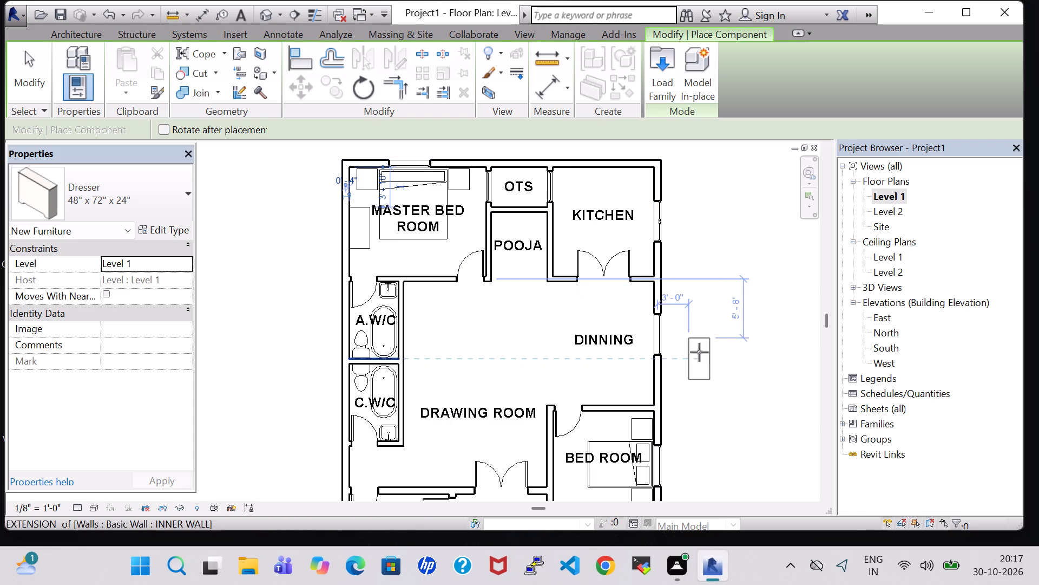
middle_click_drag(699, 352, 662, 179)
key("space")
scroll(556, 339, "up", 4)
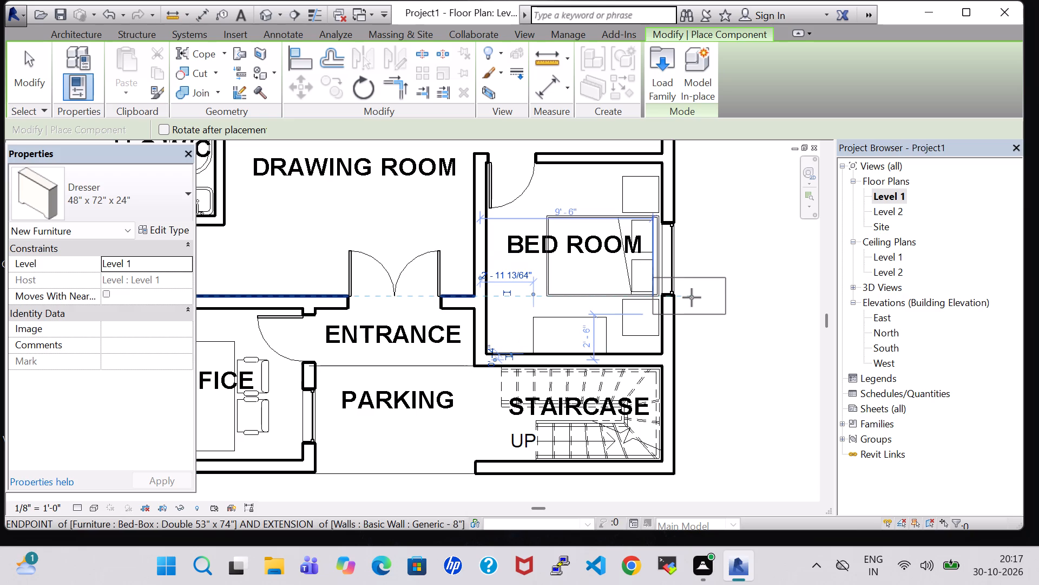
key("Escape")
key("Escape")
key("Escape")
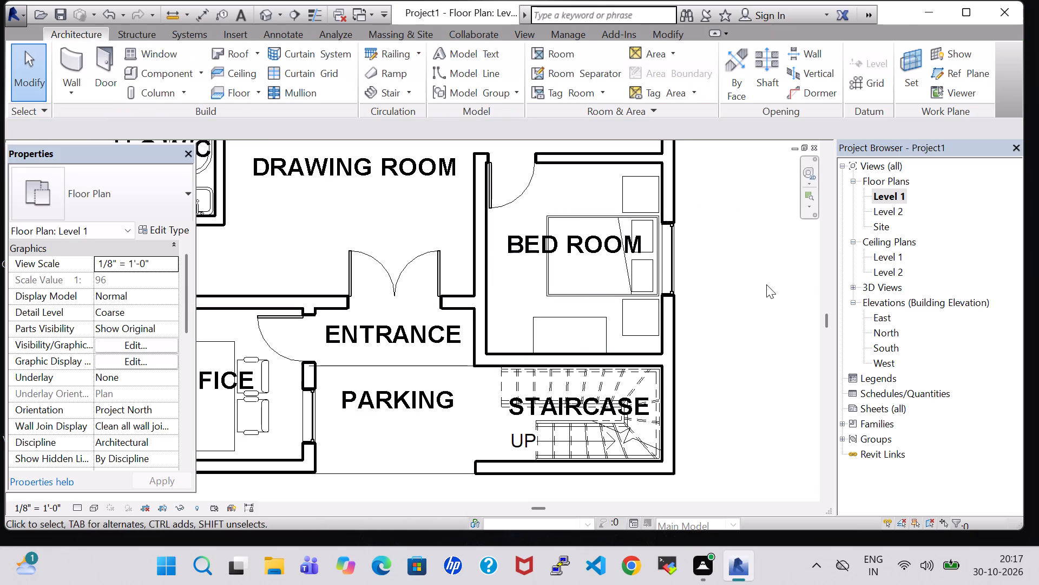
Examine the furnished bedrooms and the placed dressers from several angles in the 3D view.
scroll(717, 268, "down", 1)
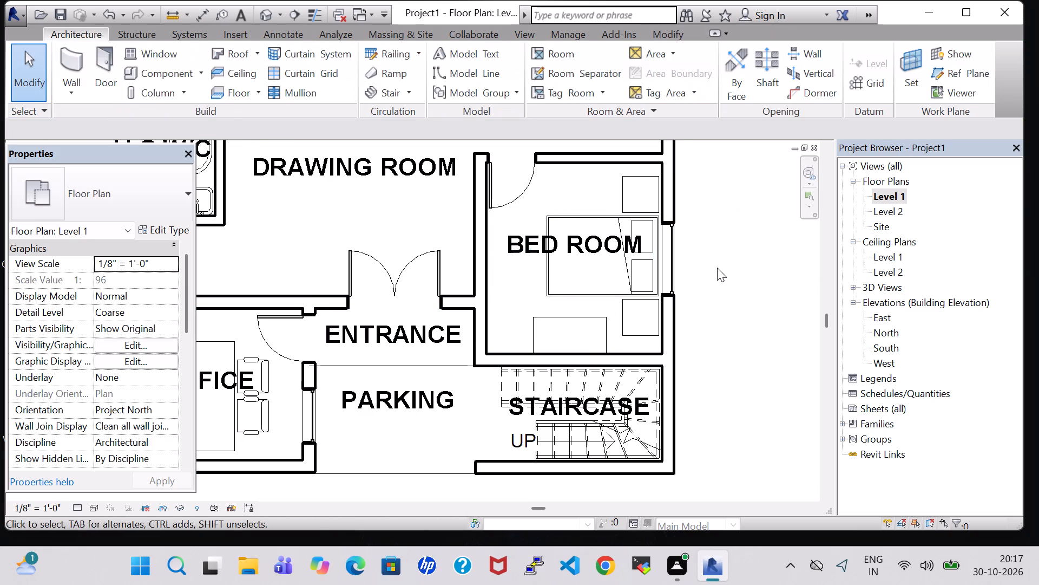
double_click(258, 16)
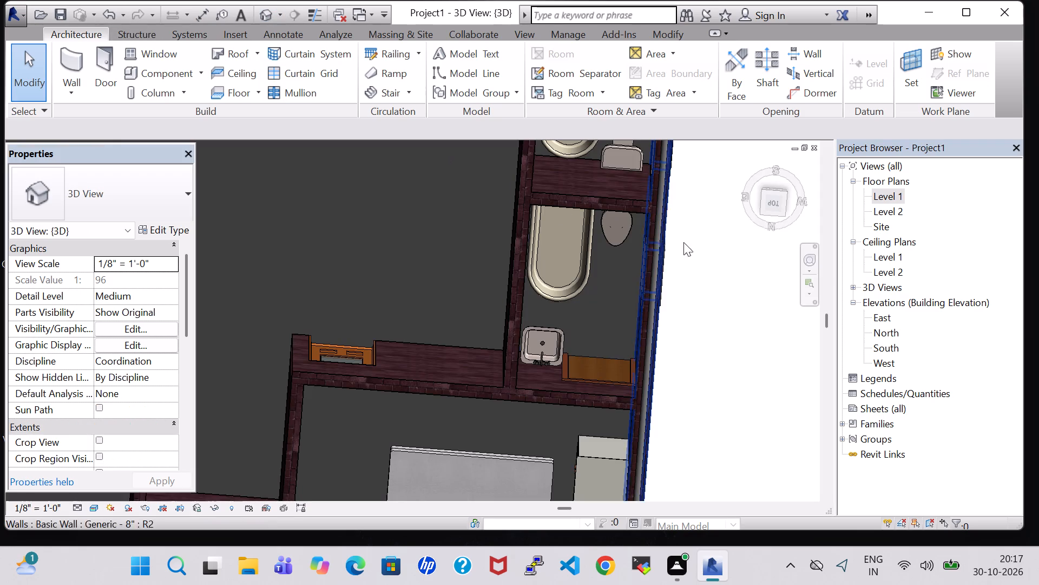
scroll(726, 252, "down", 2)
scroll(678, 265, "down", 3)
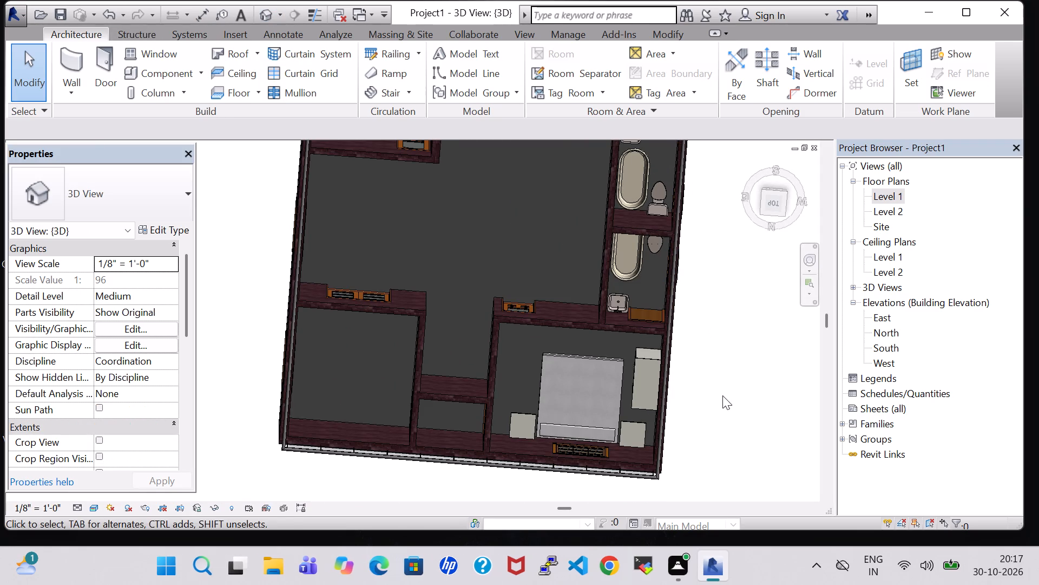
middle_click_drag(722, 395, 769, 258, "shift")
middle_click_drag(616, 311, 630, 311)
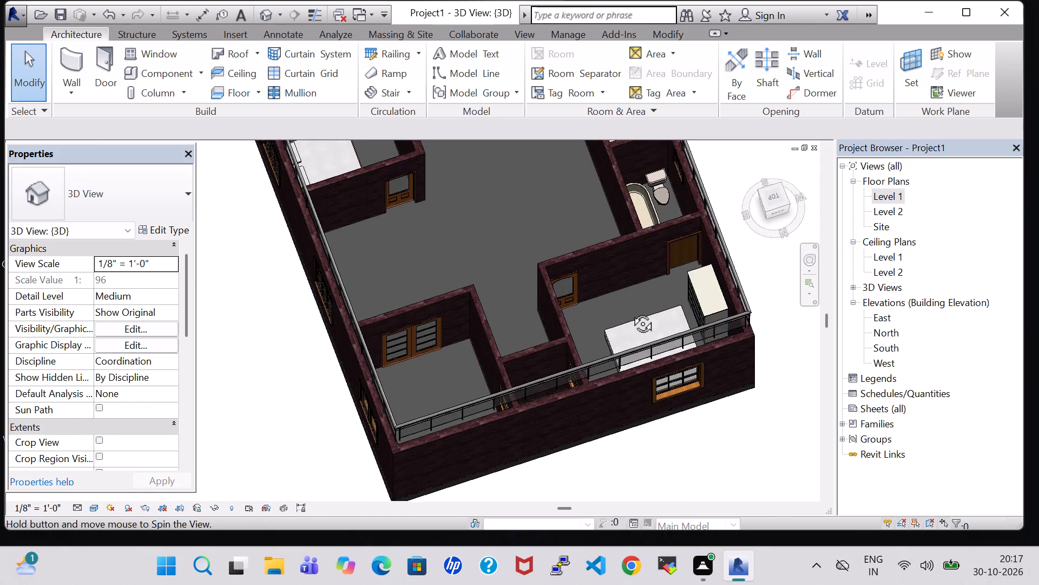
middle_click_drag(630, 311, 729, 315)
middle_click_drag(493, 284, 456, 294)
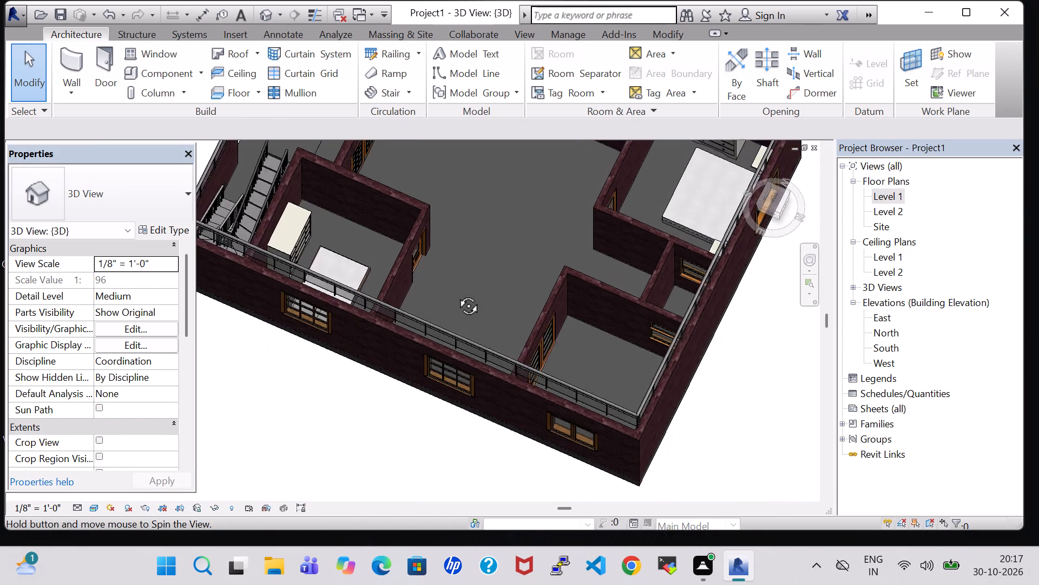
middle_click_drag(456, 294, 451, 295)
middle_click_drag(537, 231, 448, 327)
scroll(448, 327, "down", 2)
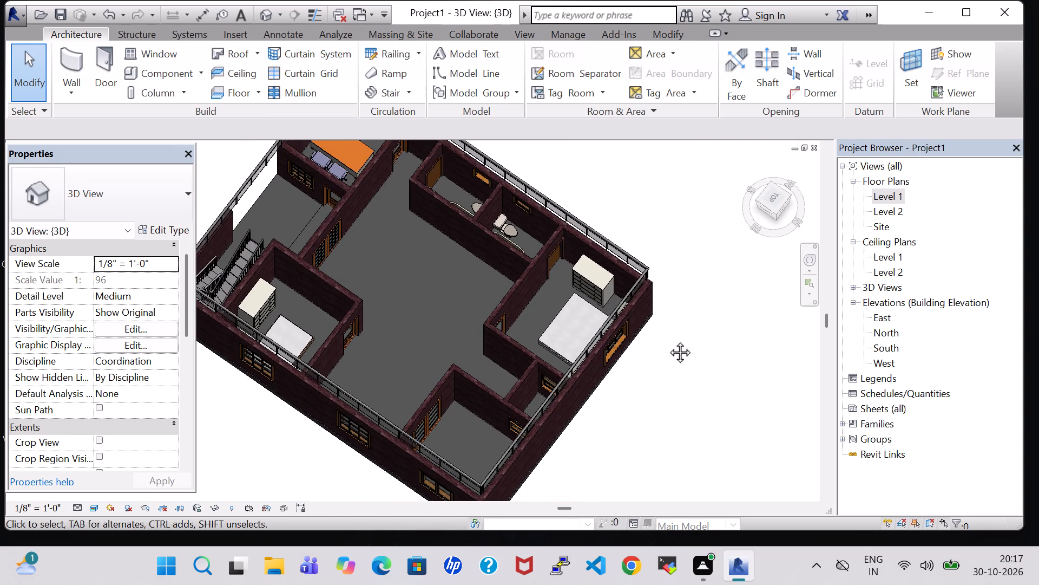
middle_click(668, 340, "shift")
middle_click_drag(668, 340, 646, 387, "shift")
Return to the Level 1 floor plan and load the TV Stand family from the US Imperial Furniture folder.
double_click(881, 199)
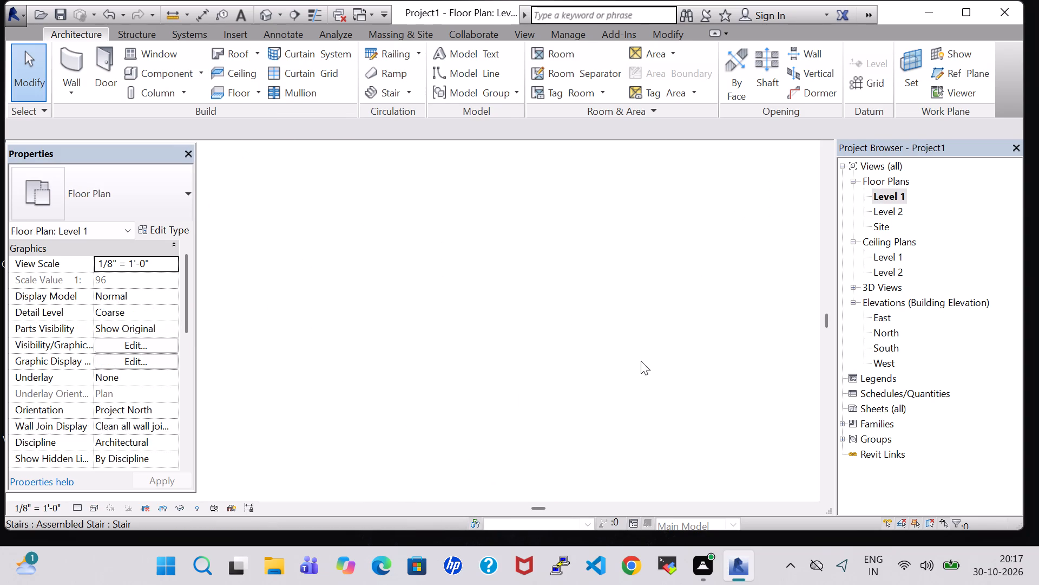
scroll(621, 348, "down", 1)
left_click(706, 317)
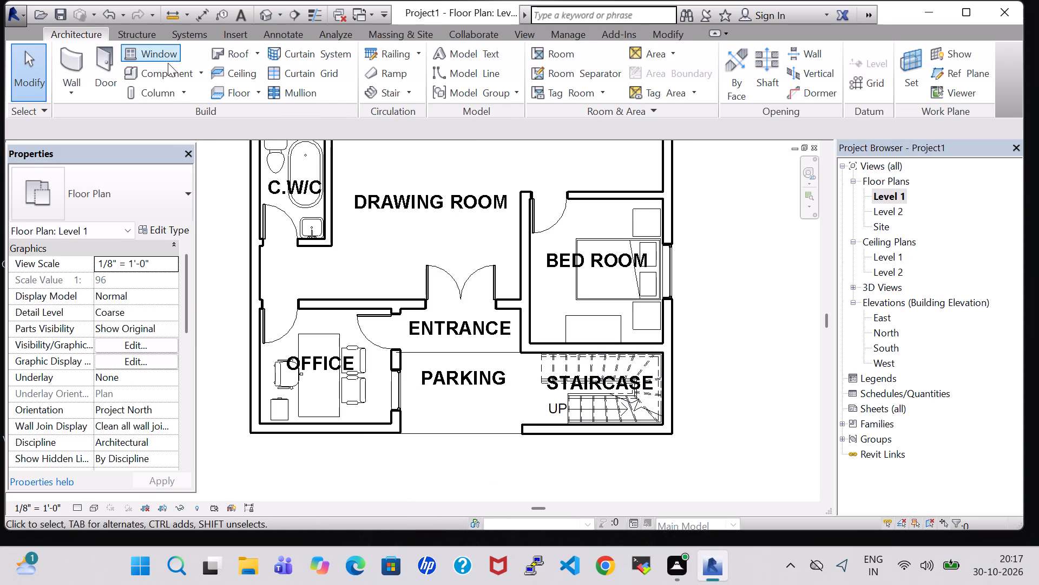
left_click(165, 69)
left_click(647, 79)
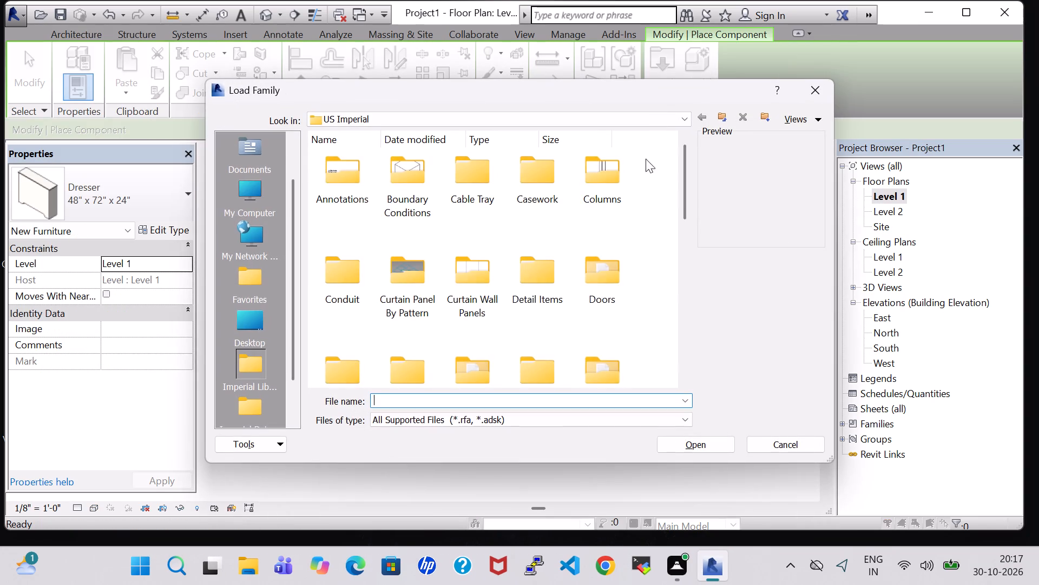
scroll(590, 292, "down", 1)
double_click(607, 231)
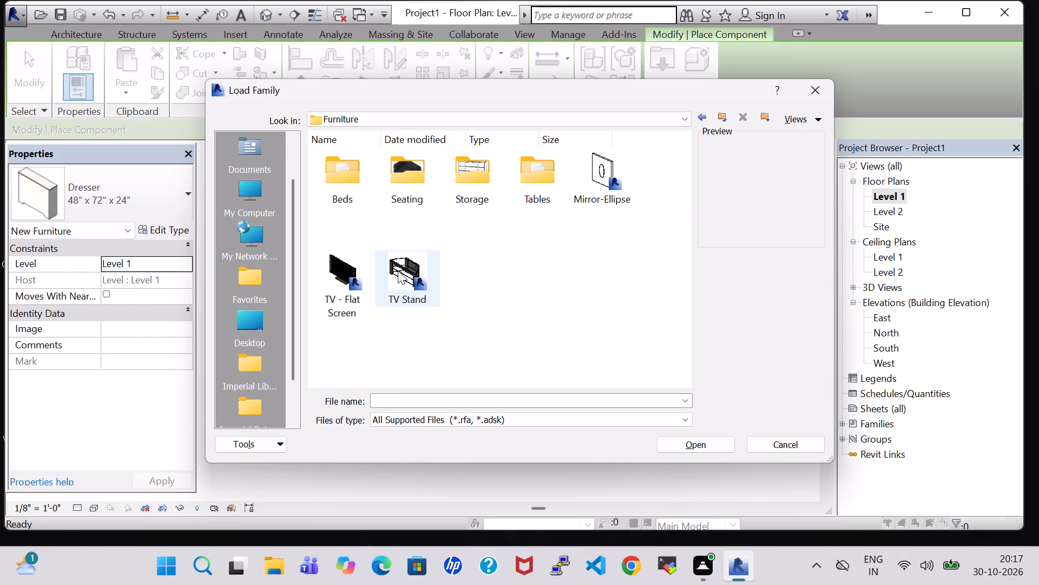
left_click(402, 269)
left_click(688, 444)
Place a rotated TV stand against the drawing-room-side wall of the room labelled BED ROOM, facing the double bed.
scroll(540, 294, "up", 2)
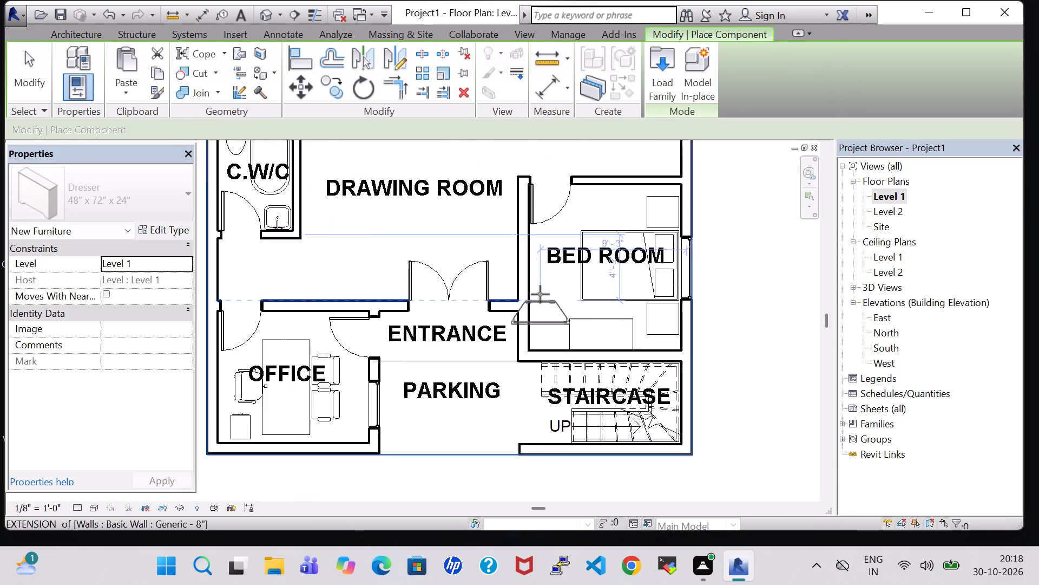
scroll(540, 294, "up", 2)
key("space")
left_click(528, 265)
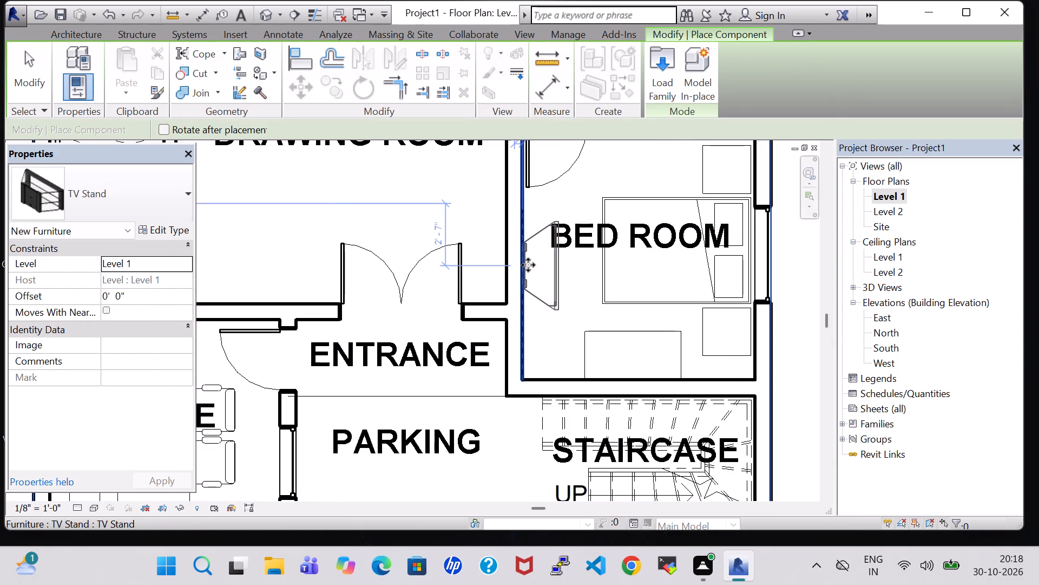
Place a TV stand in the master bedroom against the wall opposite the window, centred on the king bed.
middle_click_drag(528, 265, 562, 327)
scroll(541, 323, "down", 1)
scroll(335, 253, "down", 2)
middle_click_drag(334, 248, 395, 367)
middle_click_drag(402, 388, 415, 426)
middle_click(417, 431)
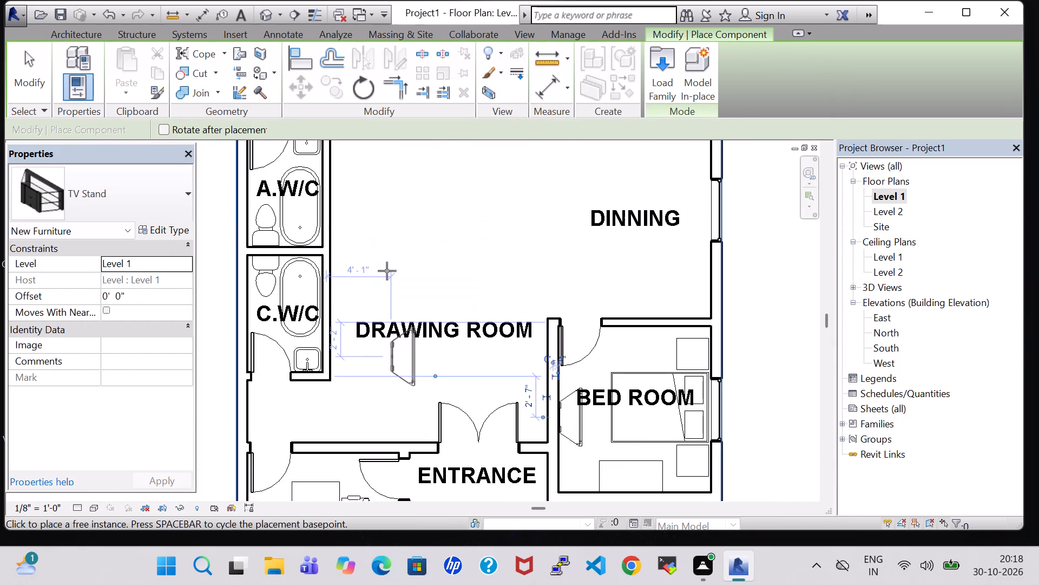
middle_click_drag(433, 206, 406, 340)
middle_click(406, 342)
key("space")
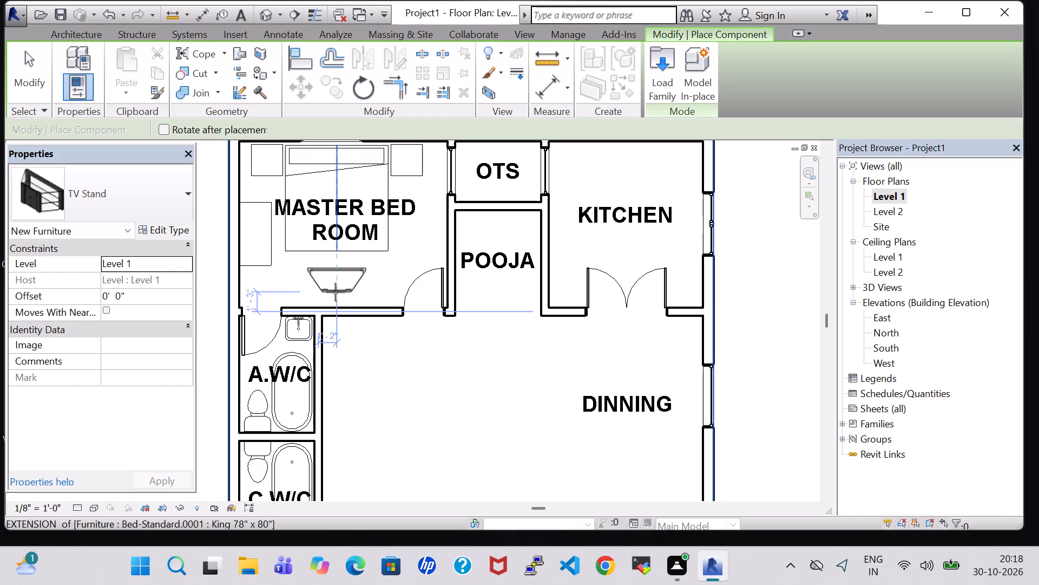
left_click(332, 301)
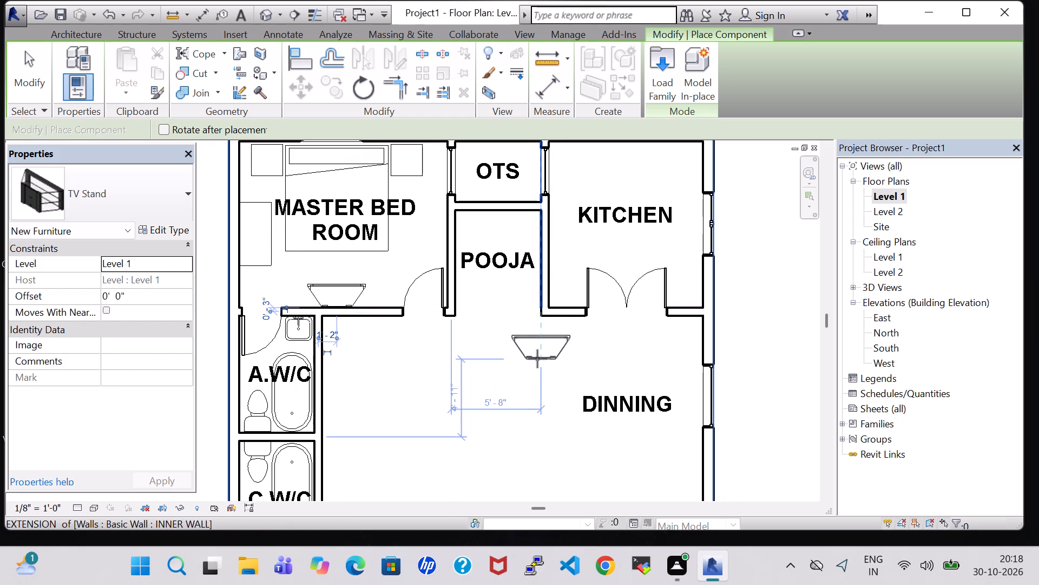
key("Escape")
key("Escape")
Load the TV - Flat Screen family from the US Imperial Furniture folder.
middle_click_drag(512, 361, 462, 89)
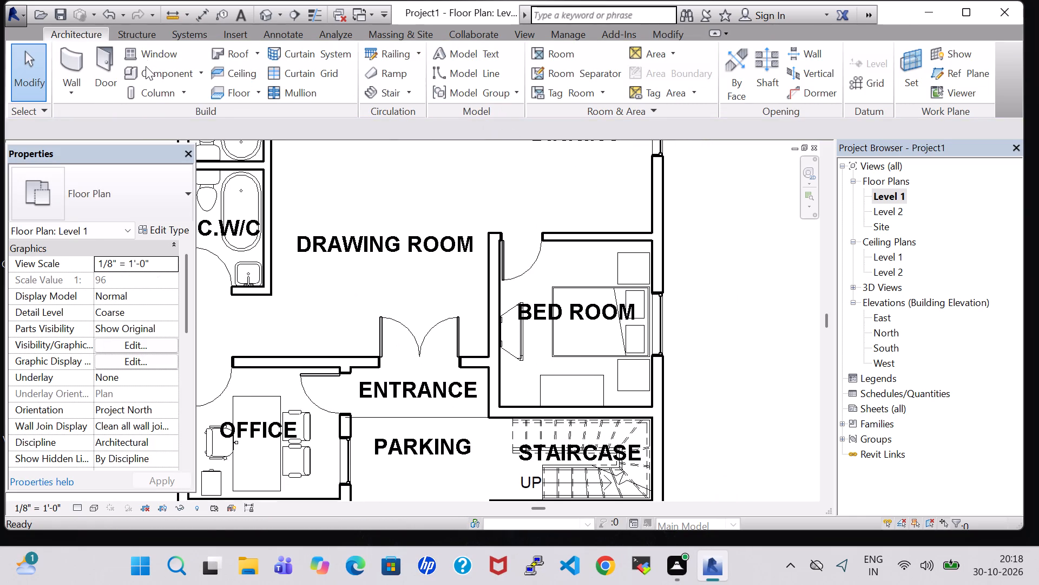
left_click(146, 68)
left_click(660, 81)
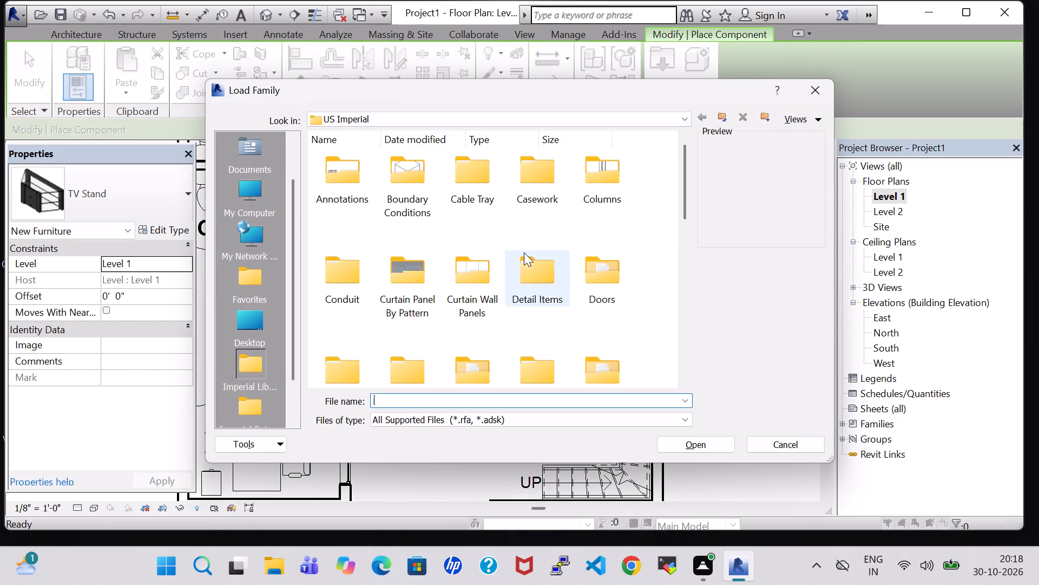
scroll(524, 252, "down", 1)
scroll(597, 288, "down", 1)
scroll(597, 288, "up", 1)
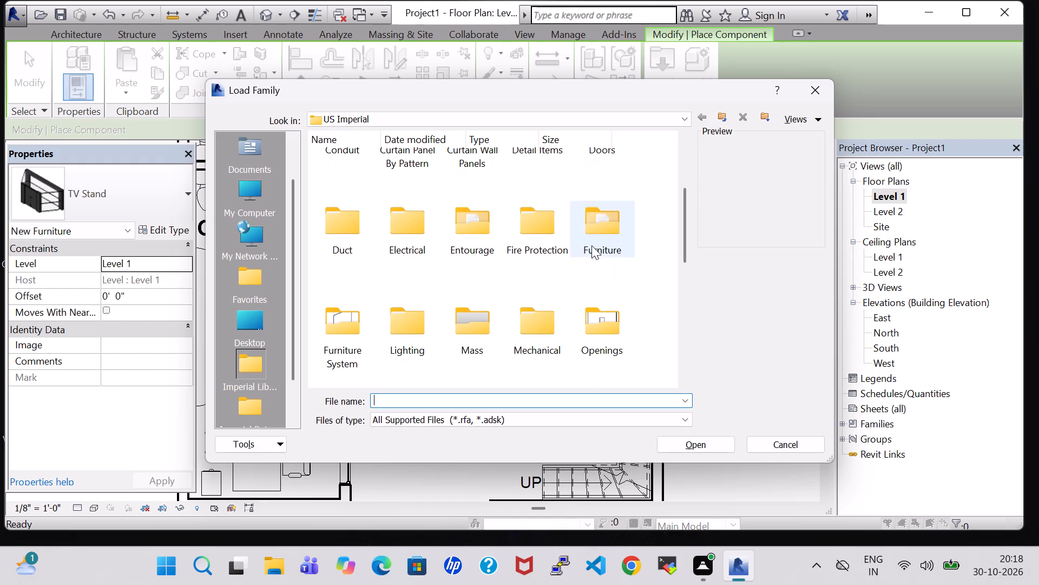
double_click(591, 242)
left_click(348, 265)
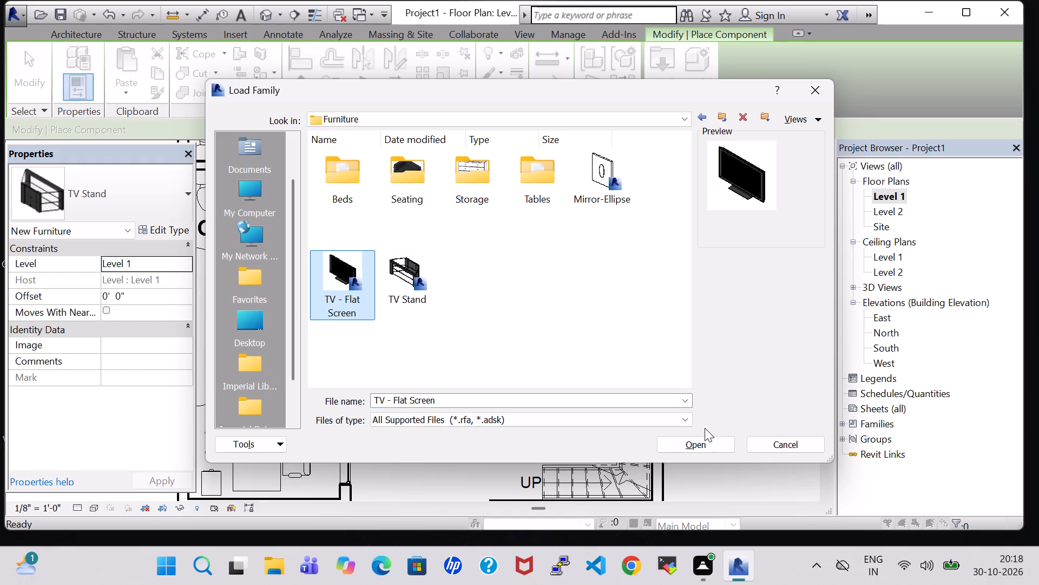
left_click(706, 443)
Place a rotated 50" flat-screen TV with a 3' 0" offset over the TV stand in the room labelled BED ROOM.
scroll(501, 337, "up", 5)
key("space")
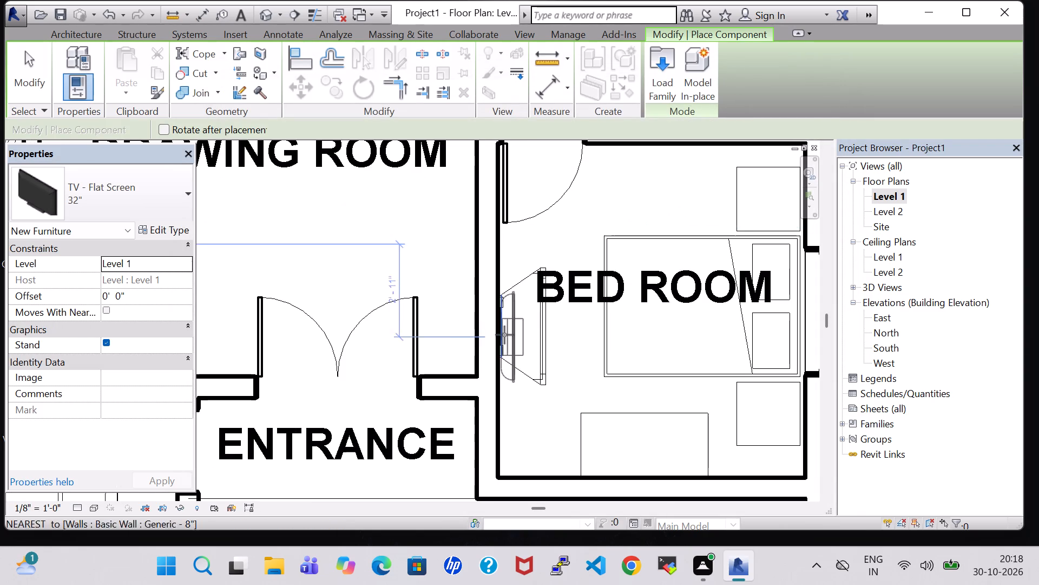
left_click(118, 203)
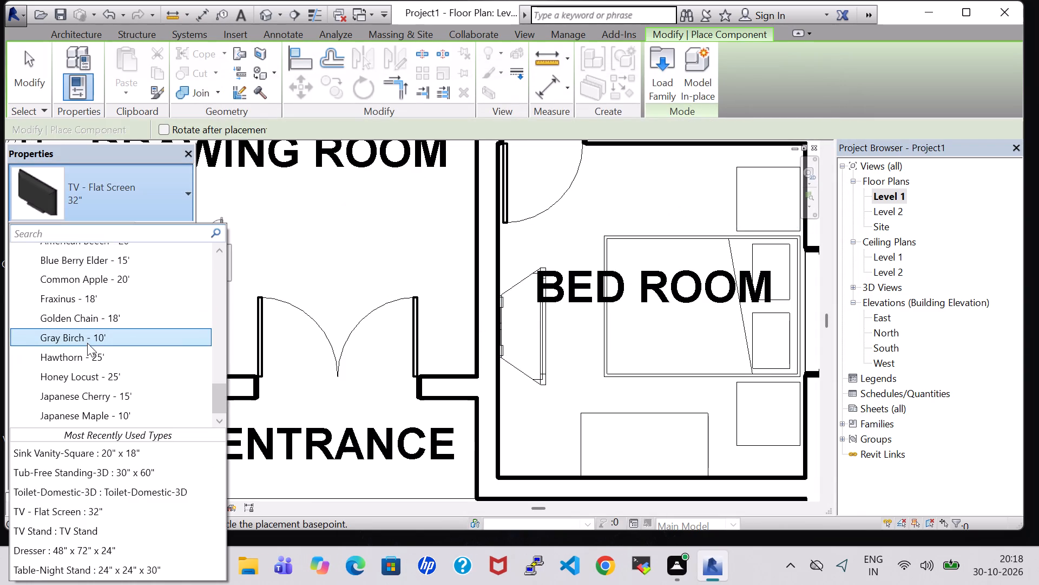
scroll(141, 230, "up", 3)
type("TV")
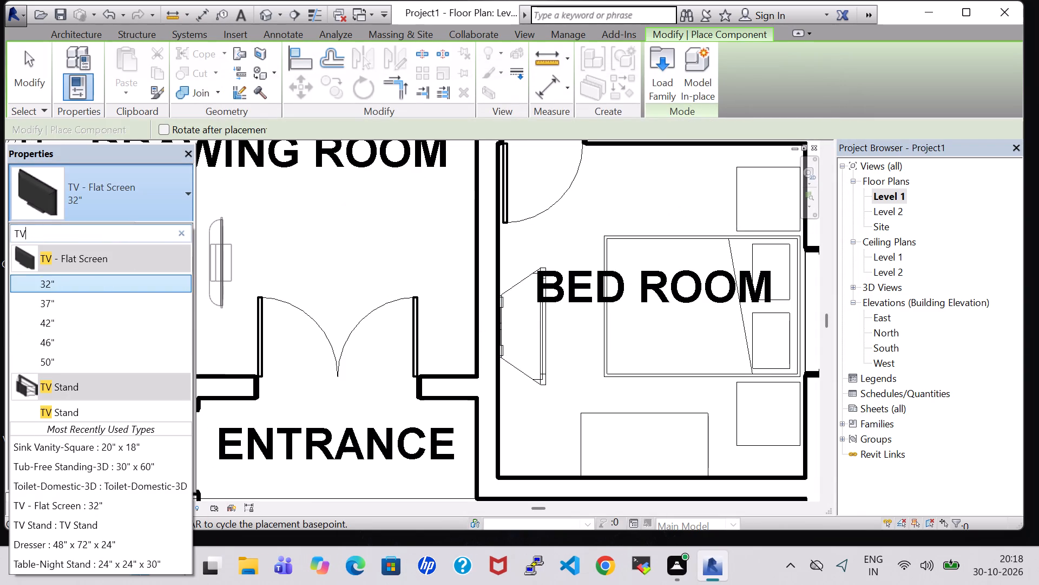
left_click(91, 364)
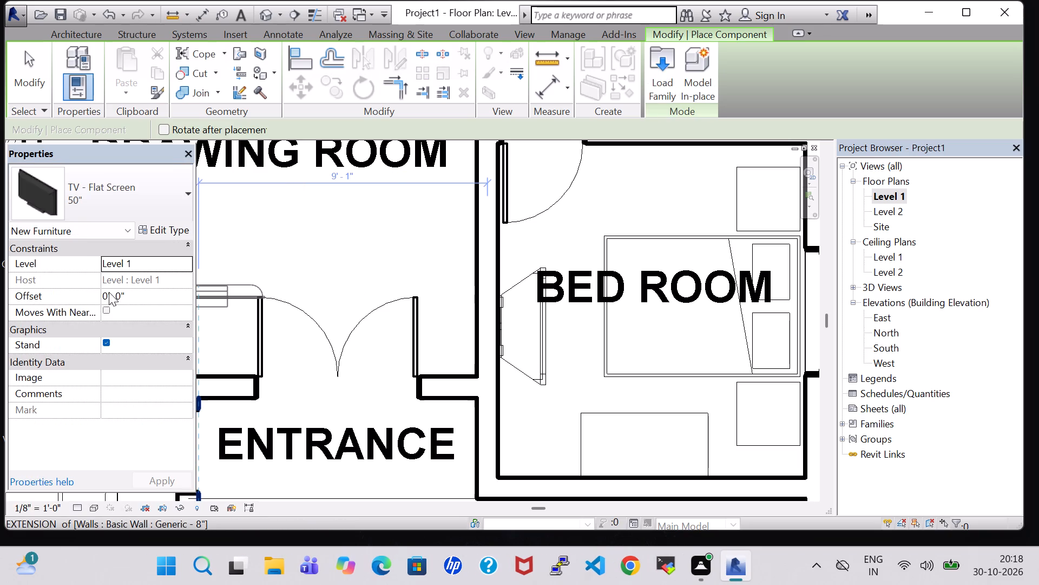
left_click(109, 292)
key("BackSpace")
key("3")
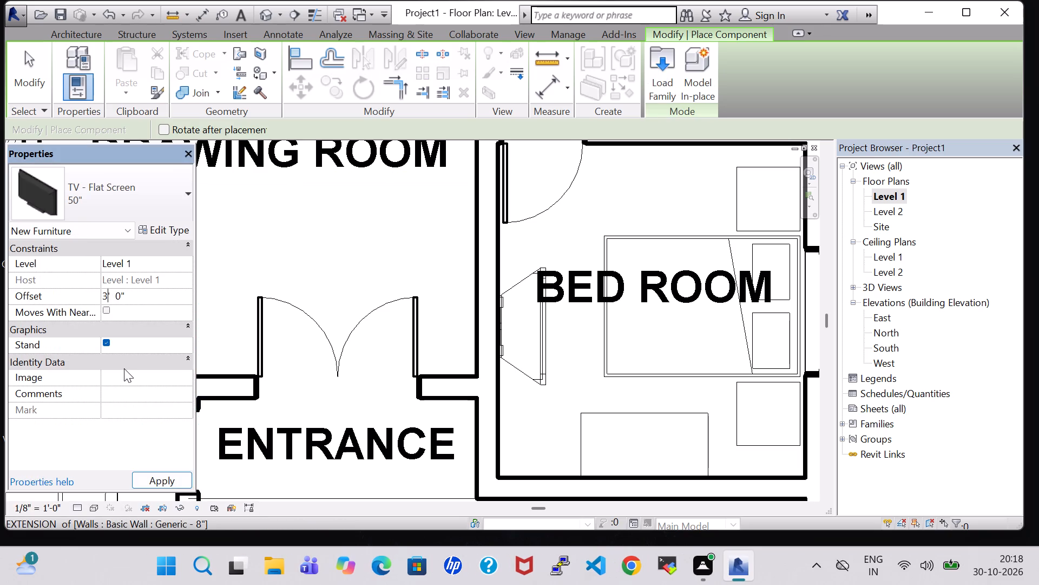
key("Return")
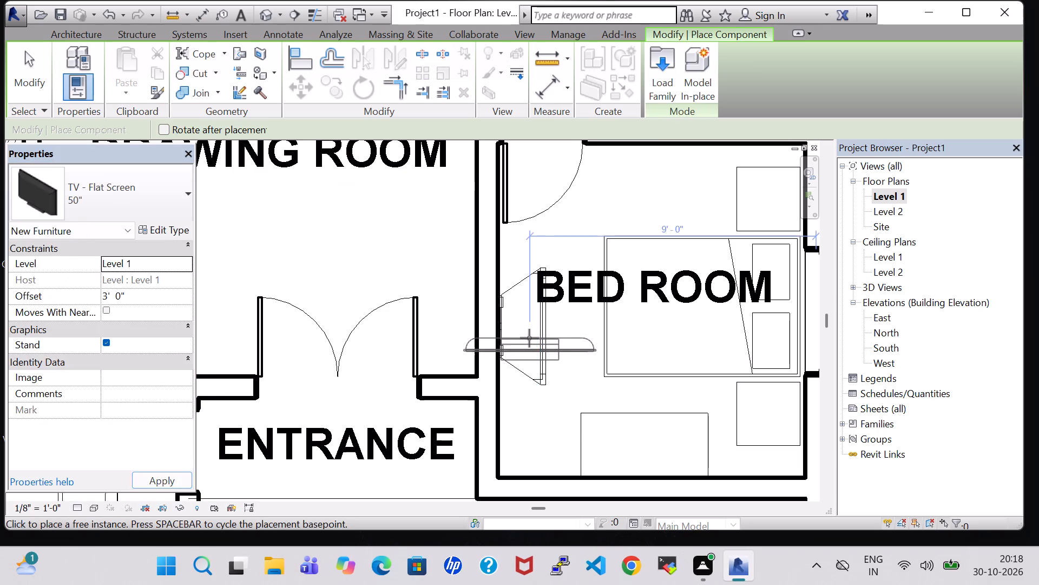
key("space")
scroll(526, 338, "up", 4)
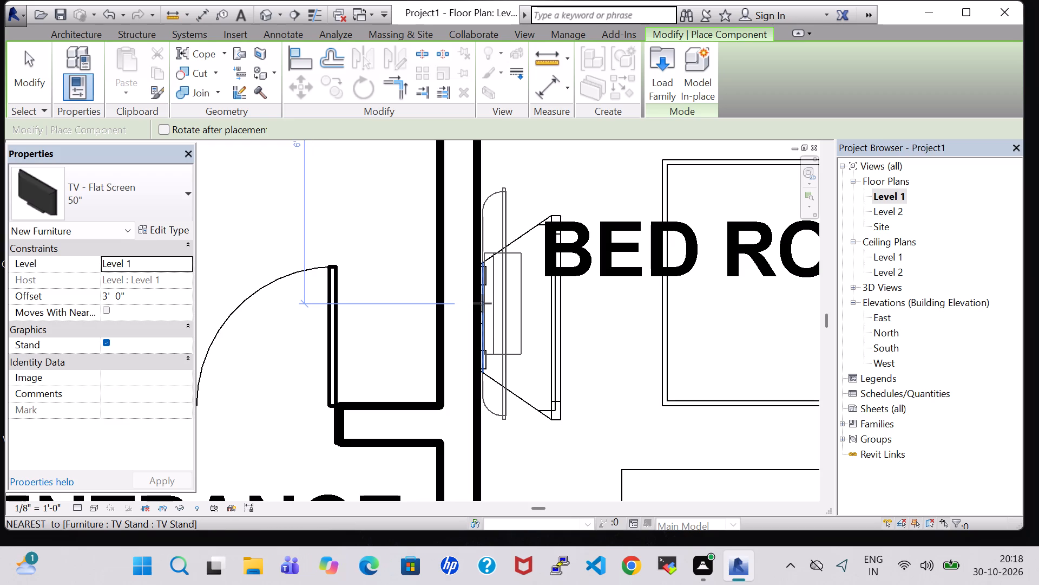
left_click(479, 305)
Place another 50" flat-screen TV over the master bedroom's TV stand, rotated to face the bed and centred on the stand.
scroll(563, 305, "down", 12)
middle_click_drag(563, 305, 564, 314)
middle_click(448, 264)
middle_click_drag(460, 392, 460, 399)
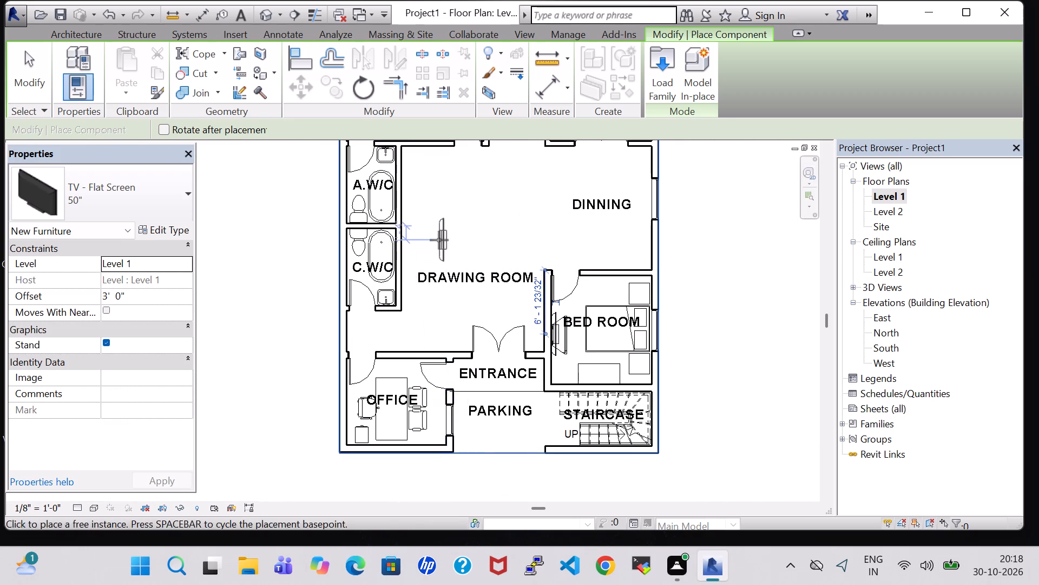
middle_click_drag(439, 240, 450, 363)
scroll(423, 262, "up", 1)
key("space")
scroll(422, 261, "up", 4)
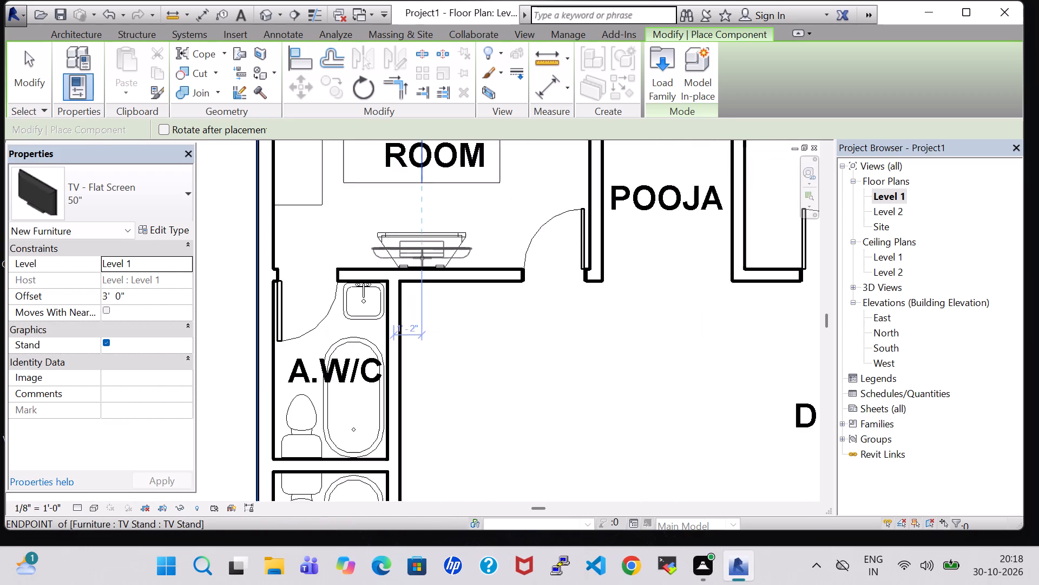
scroll(422, 258, "up", 6)
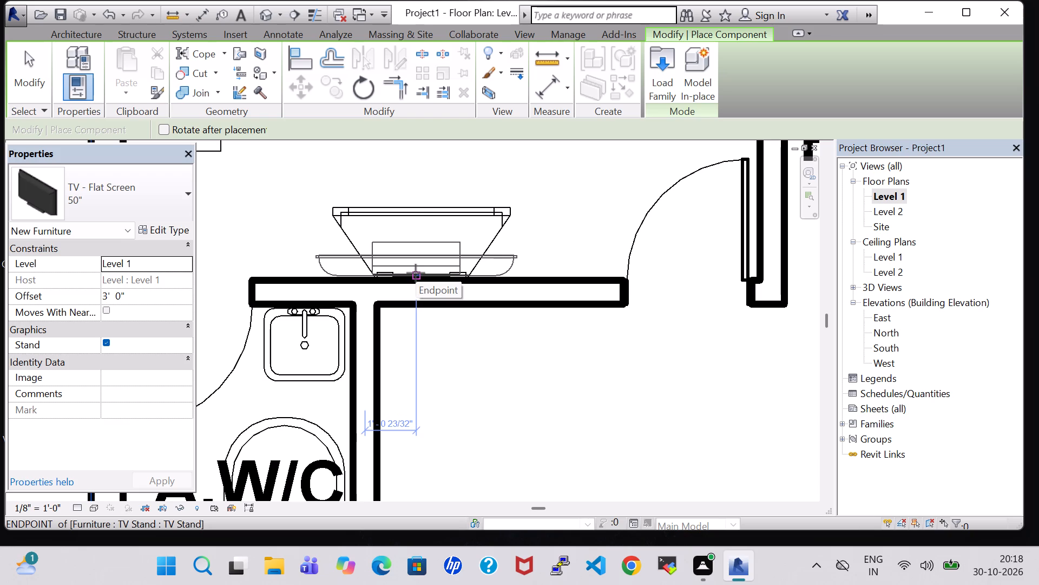
left_click(416, 273)
key("Escape")
key("Escape")
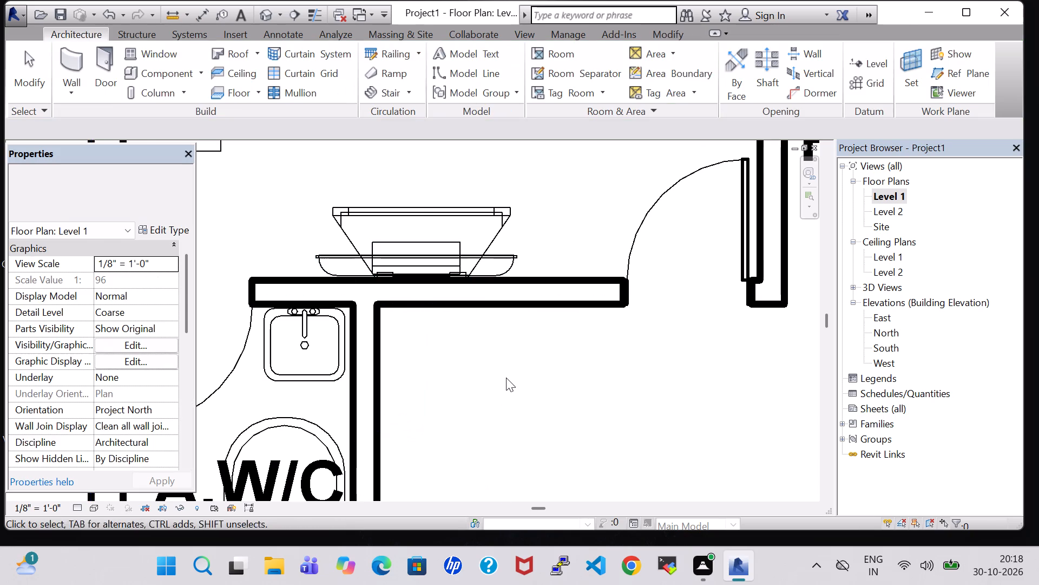
key("Escape")
Examine the Level 1 floor plan from the master bedroom to the staircase to review the furnished rooms.
scroll(506, 378, "down", 6)
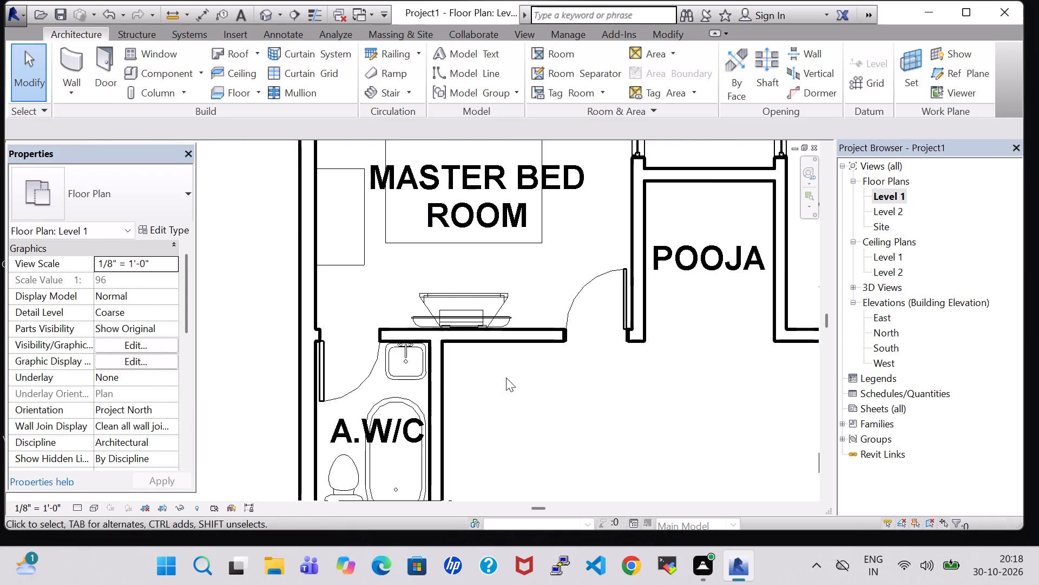
scroll(506, 378, "down", 4)
middle_click_drag(587, 405, 547, 324)
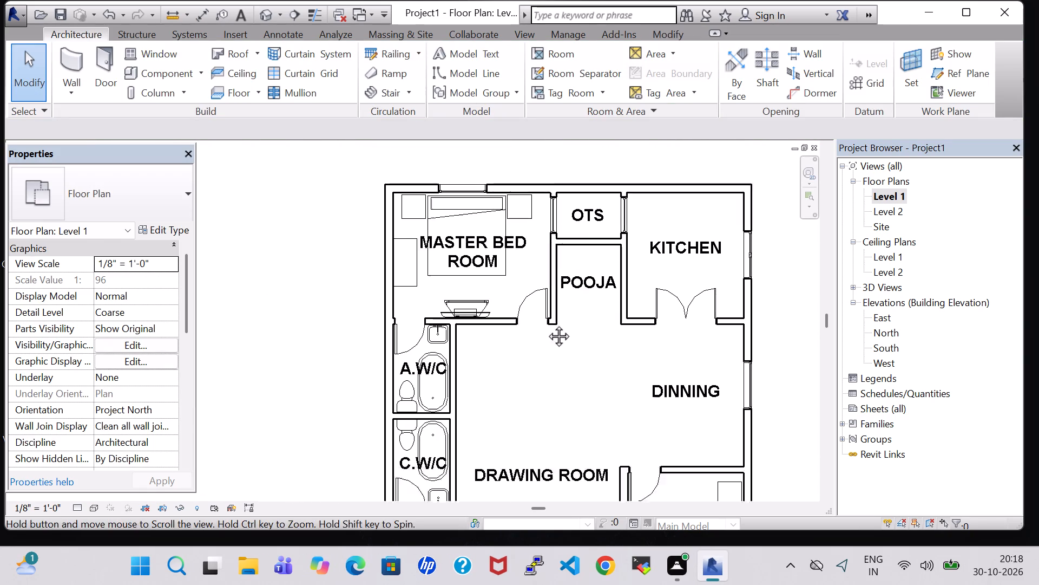
middle_click_drag(547, 324, 505, 242)
scroll(521, 291, "down", 1)
middle_click_drag(737, 416, 709, 365)
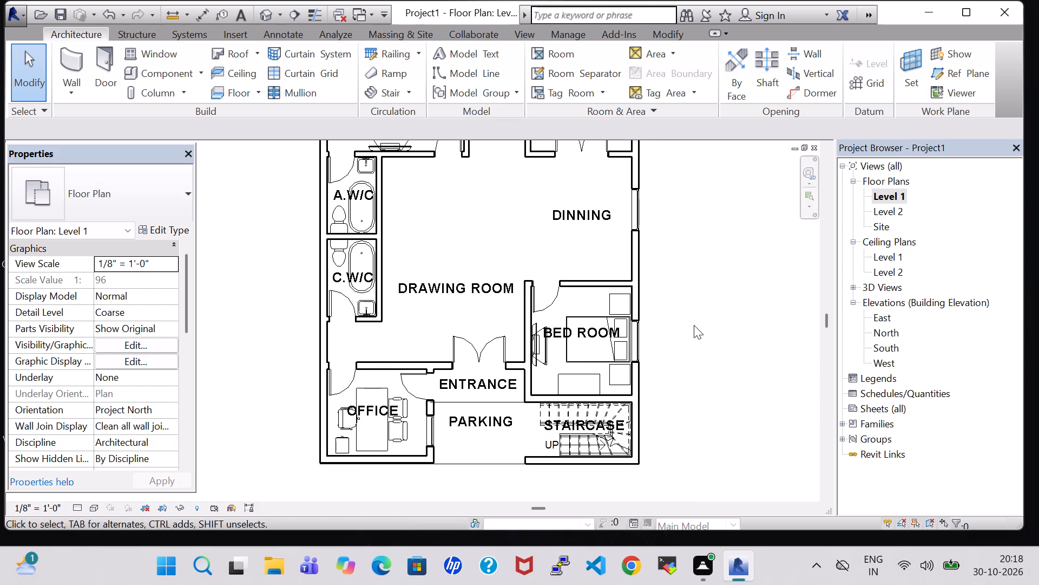
middle_click_drag(721, 230, 706, 263)
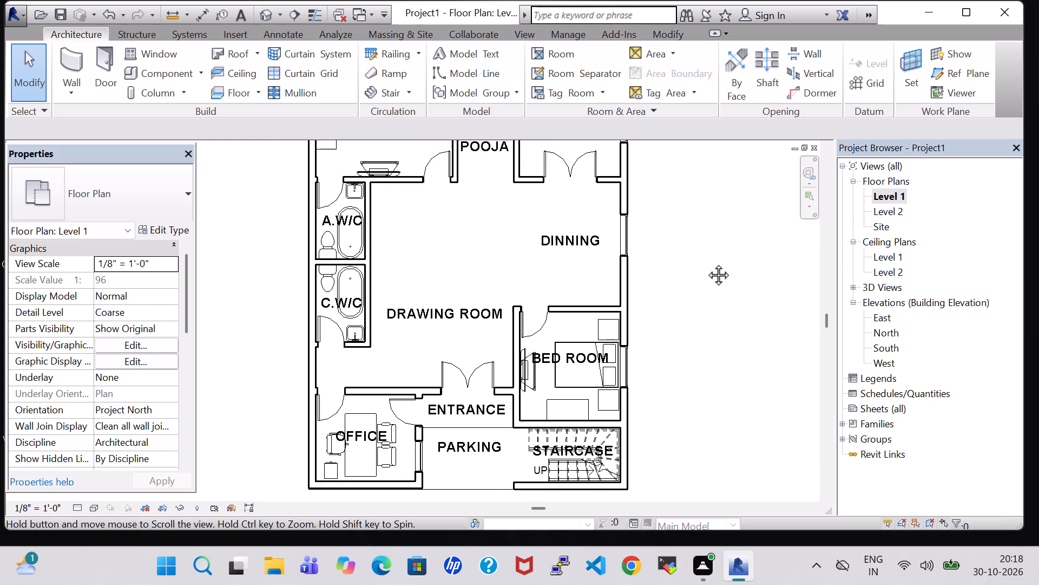
middle_click_drag(706, 263, 697, 311)
scroll(701, 311, "down", 1)
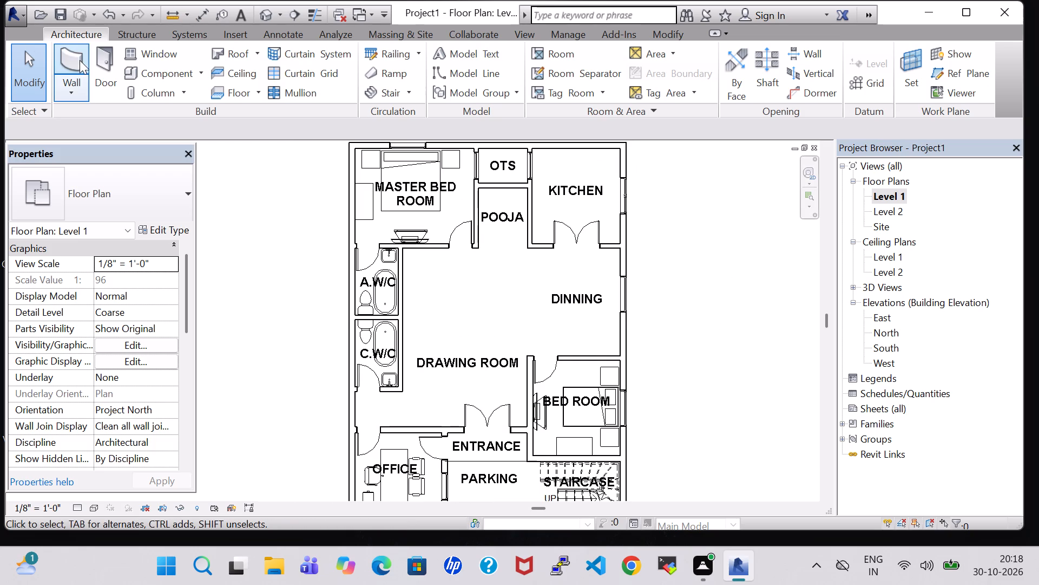
Load the Mirror-Ellipse family from the US Imperial Furniture folder.
left_click(68, 60)
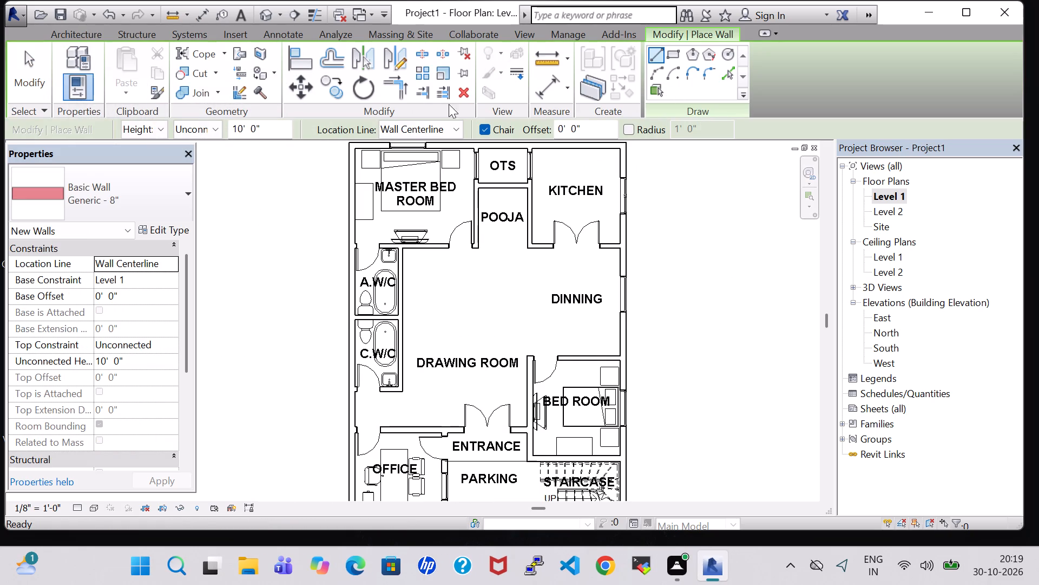
left_click(94, 40)
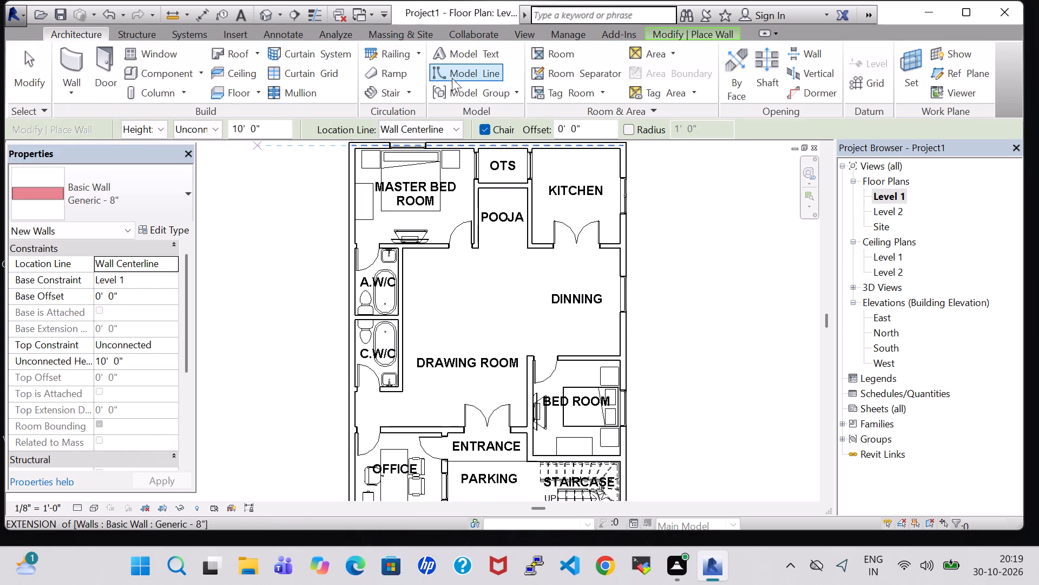
left_click(161, 78)
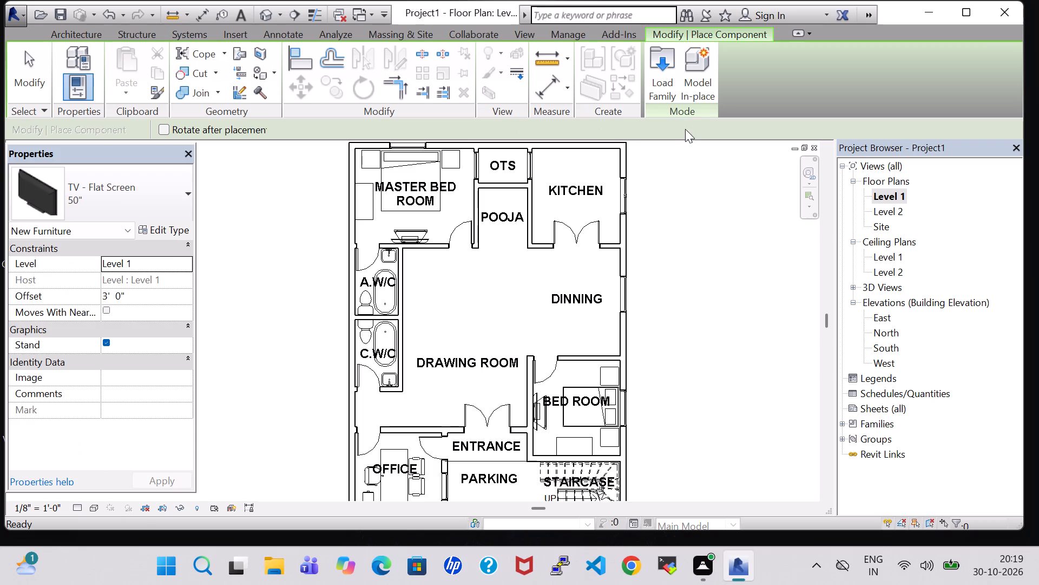
left_click(657, 91)
scroll(607, 250, "down", 1)
double_click(595, 206)
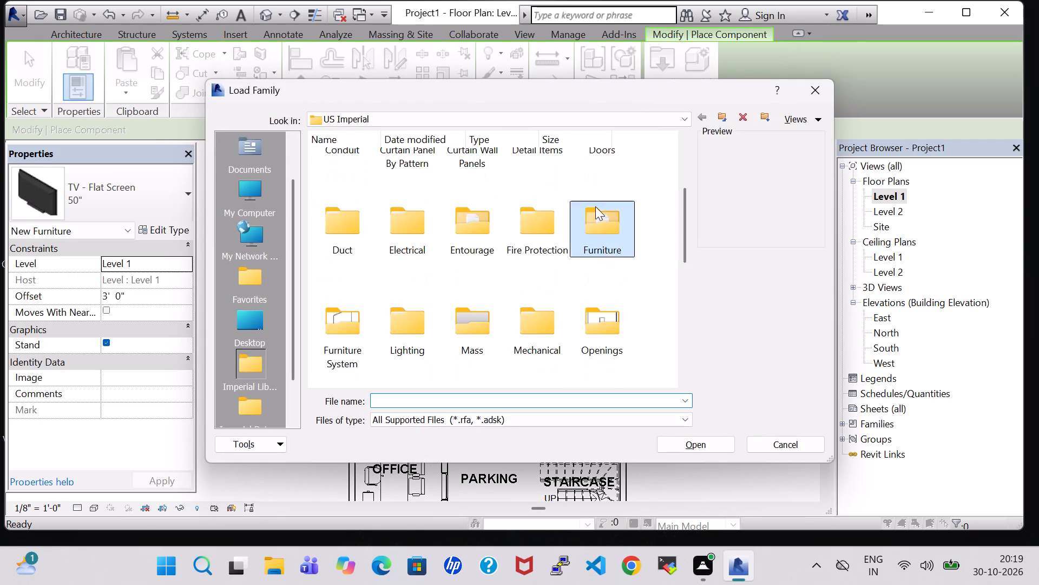
left_click(615, 168)
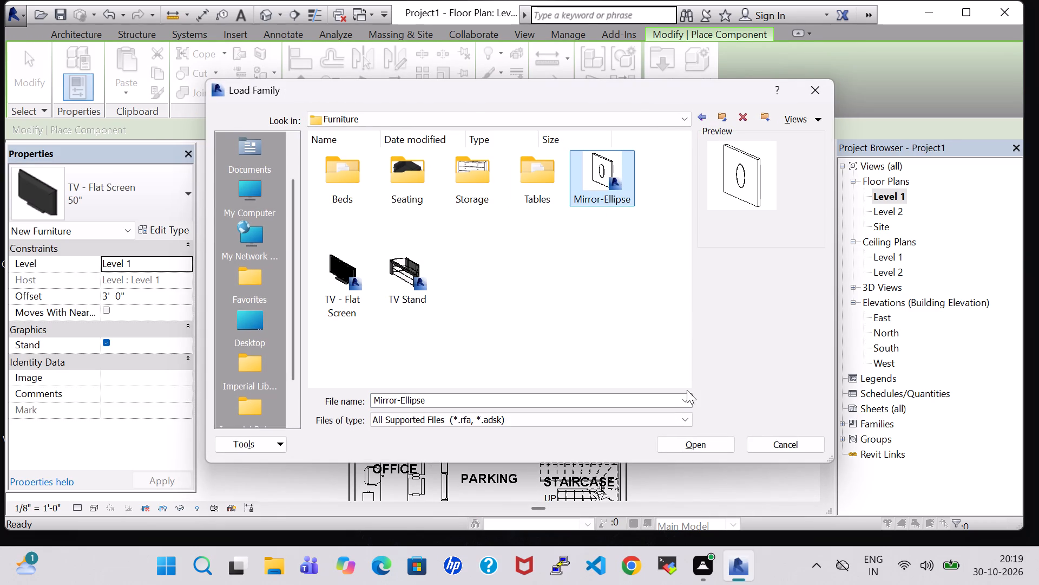
left_click(696, 446)
Place a 24" x 48" elliptical mirror on the master bedroom side of the POOJA wall, about 1' 6" from the OTS partition.
scroll(471, 214, "up", 9)
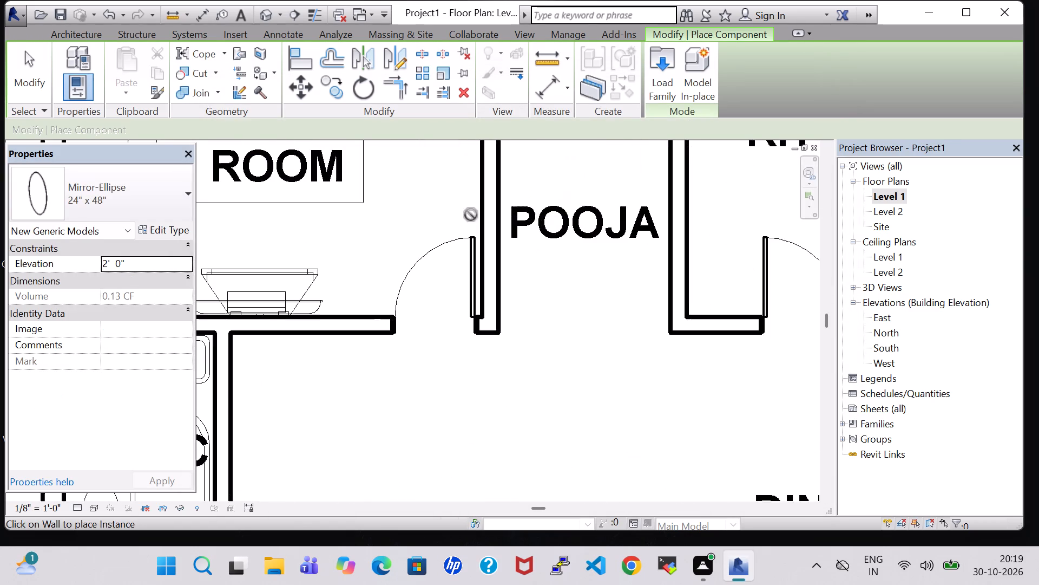
middle_click_drag(470, 191, 457, 382)
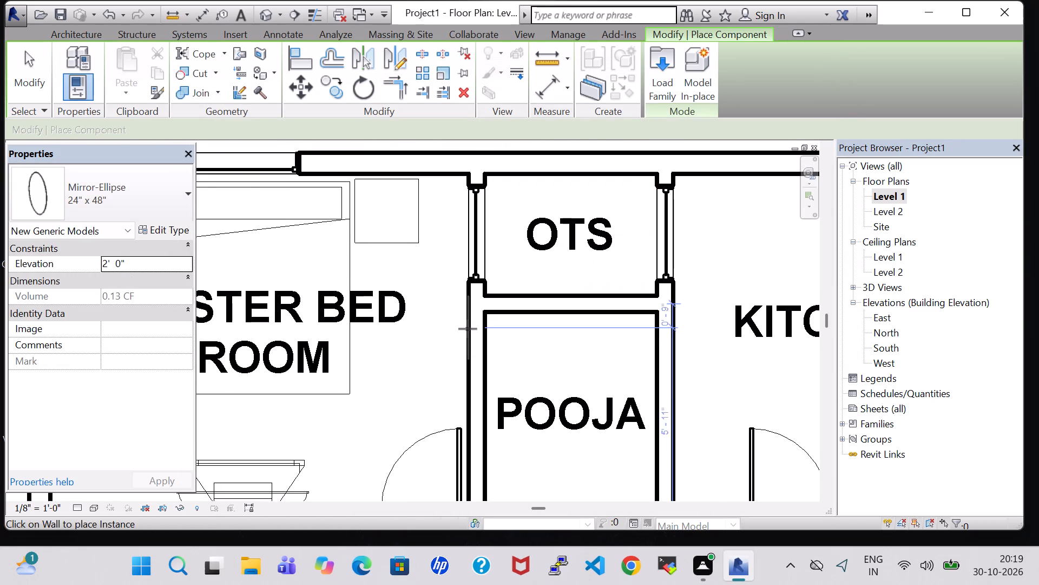
scroll(467, 332, "up", 6)
left_click(186, 193)
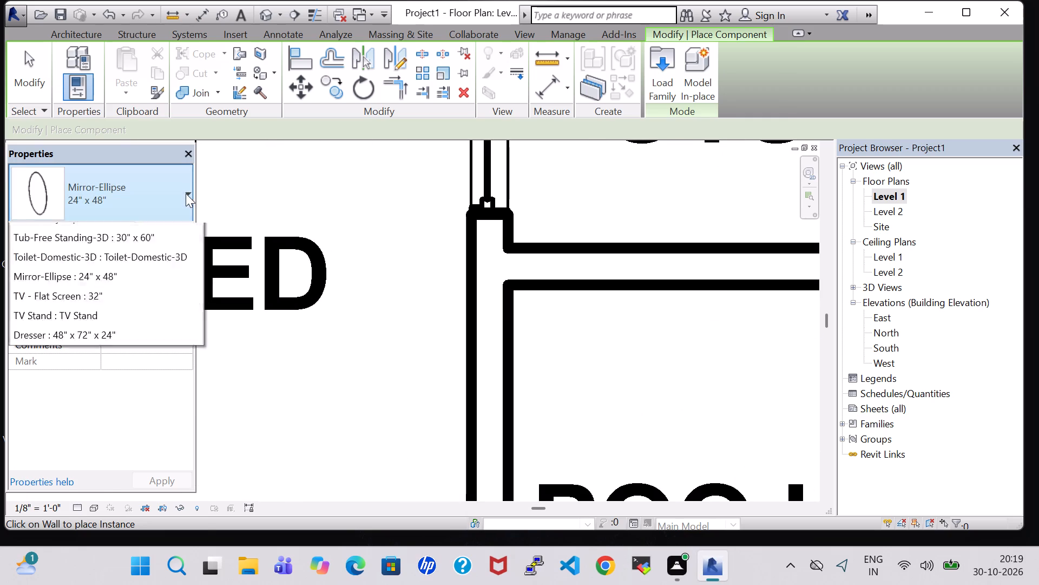
left_click(89, 420)
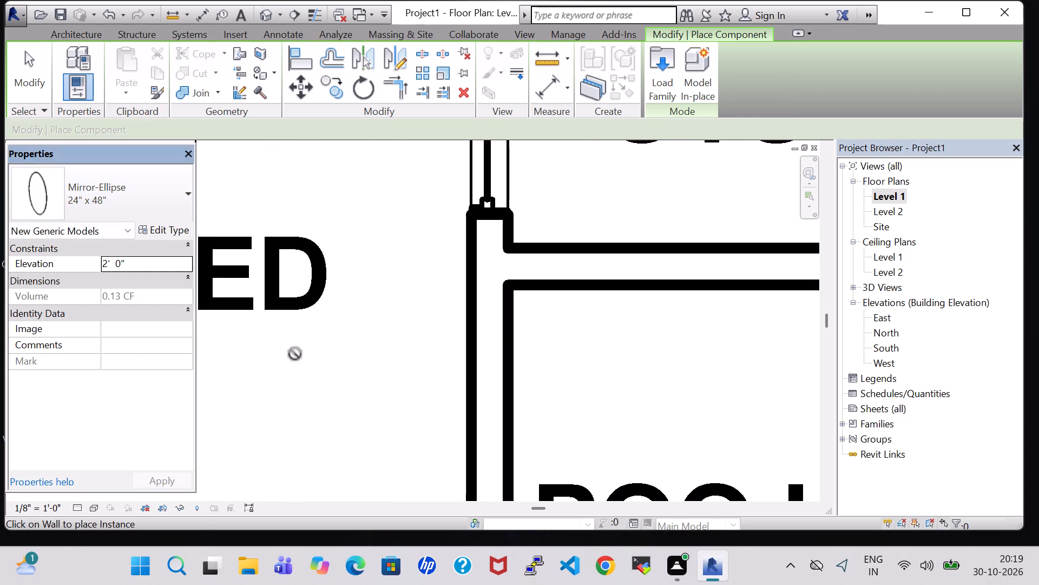
left_click(477, 379)
scroll(429, 363, "down", 6)
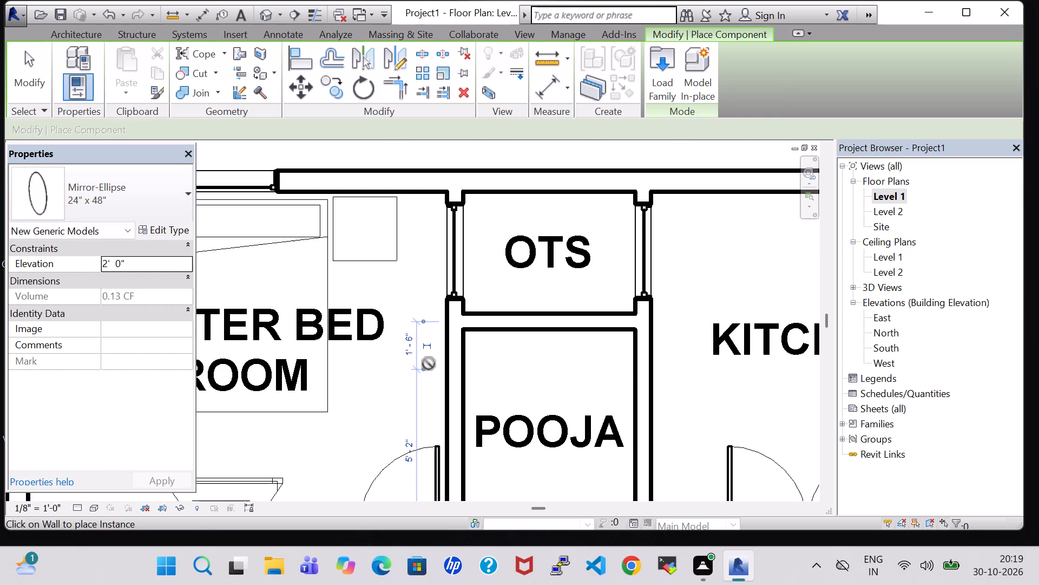
key("Escape")
key("Escape")
key("Escape")
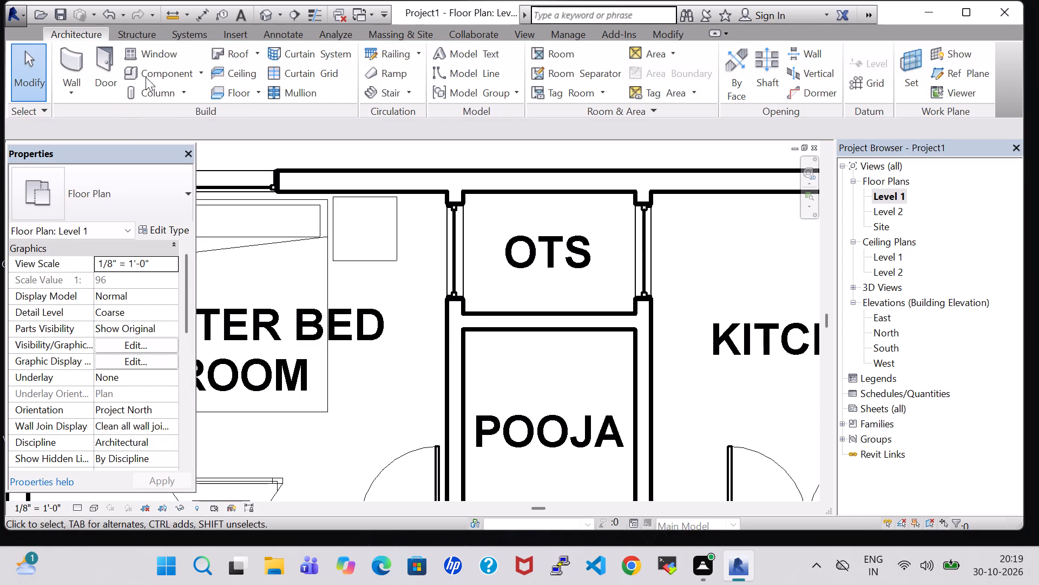
Load the Table-Round family from the Tables subfolder of the US Imperial Furniture folder.
left_click(146, 71)
left_click(665, 67)
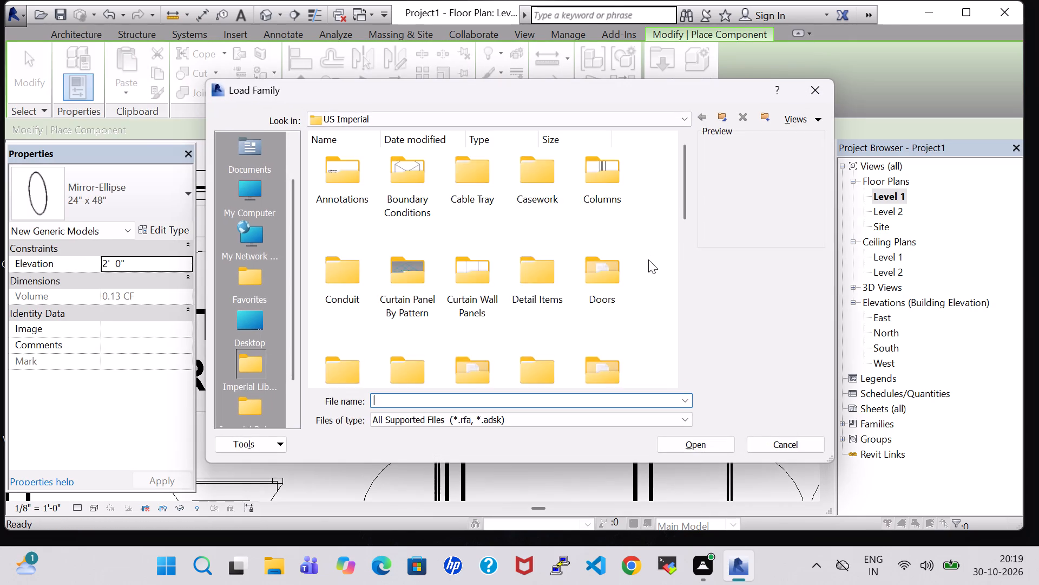
scroll(648, 261, "down", 1)
double_click(608, 223)
double_click(517, 179)
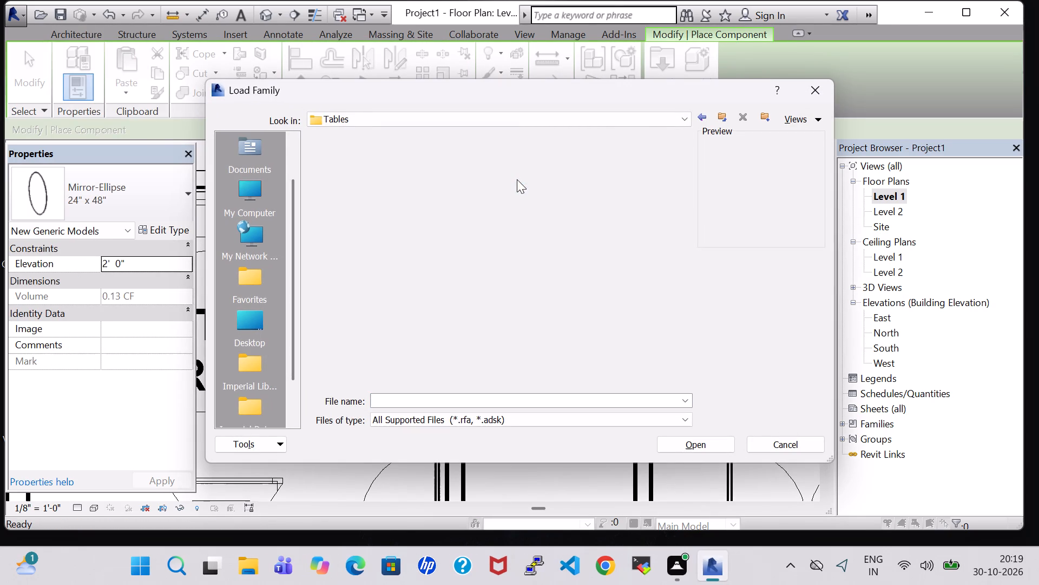
left_click(407, 283)
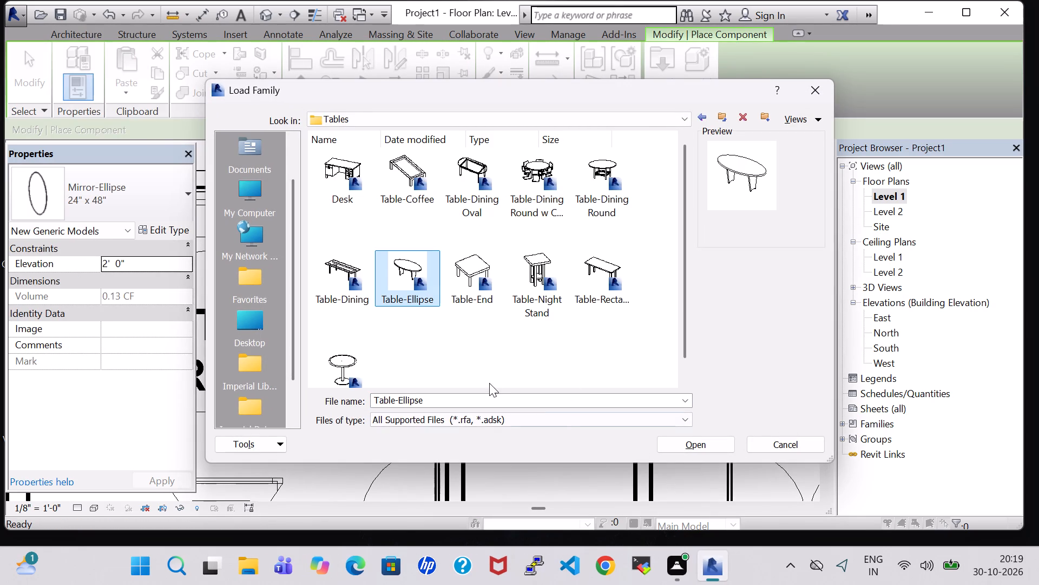
left_click(334, 366)
left_click(728, 440)
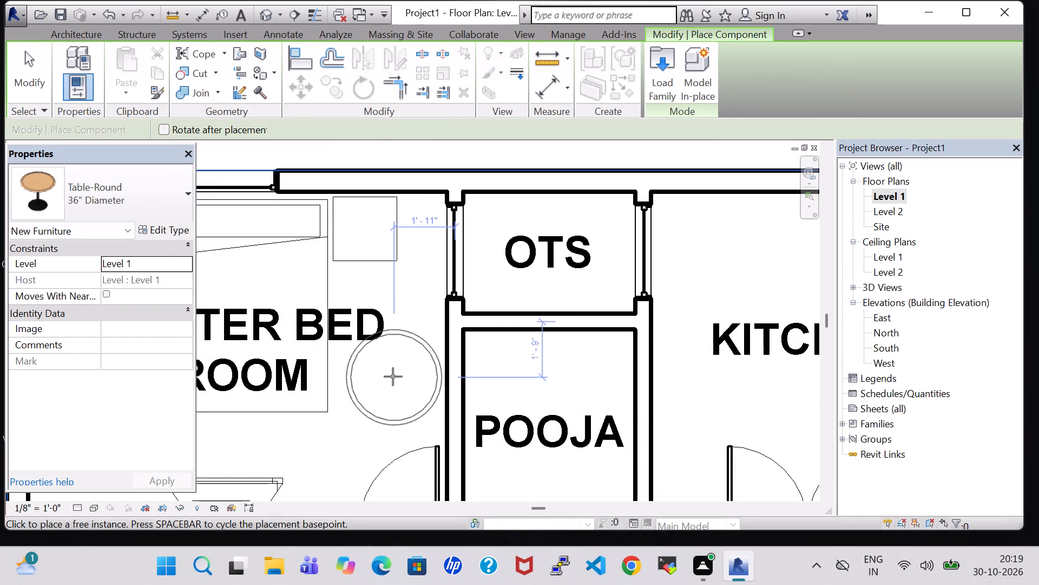
Place a 36" Diameter round table in front of the master bedroom mirror, about 1' 11" from the POOJA wall.
left_click(393, 376)
key("Escape")
key("Escape")
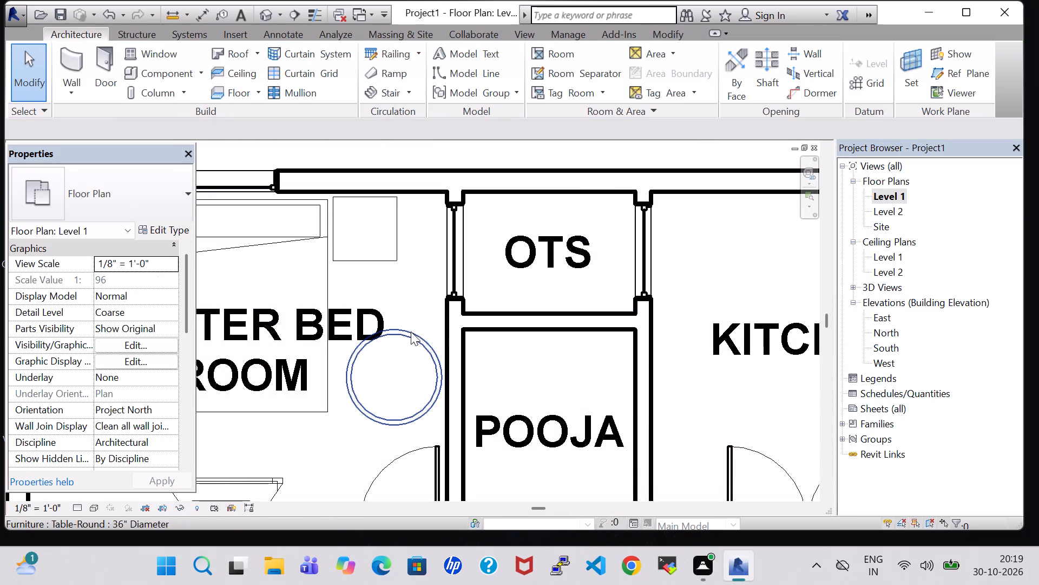
Set the radius of the 36" Diameter Table-Round type to 1' 2".
left_click(411, 333)
left_click(159, 231)
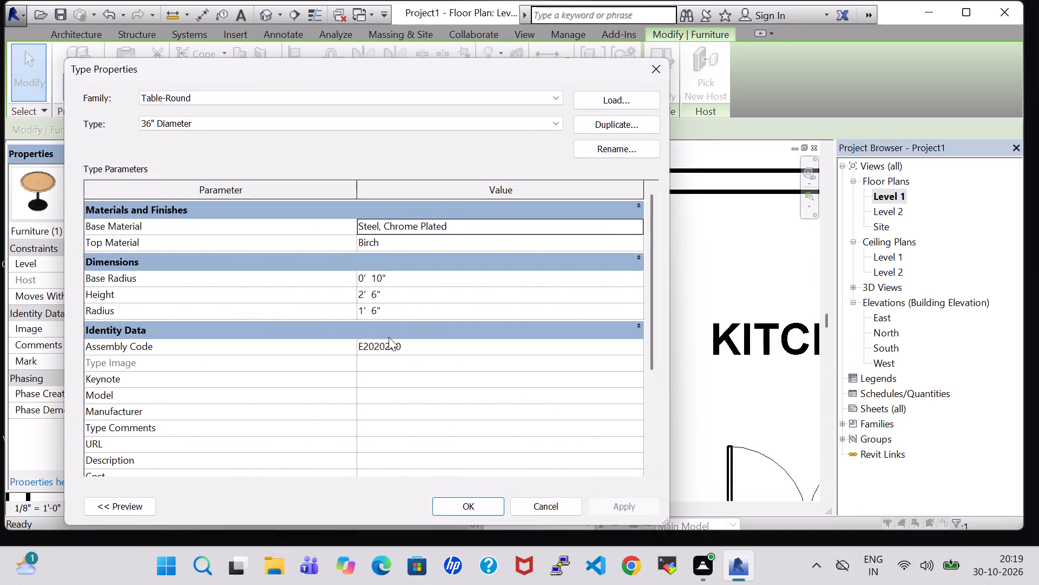
left_click(380, 308)
key("BackSpace")
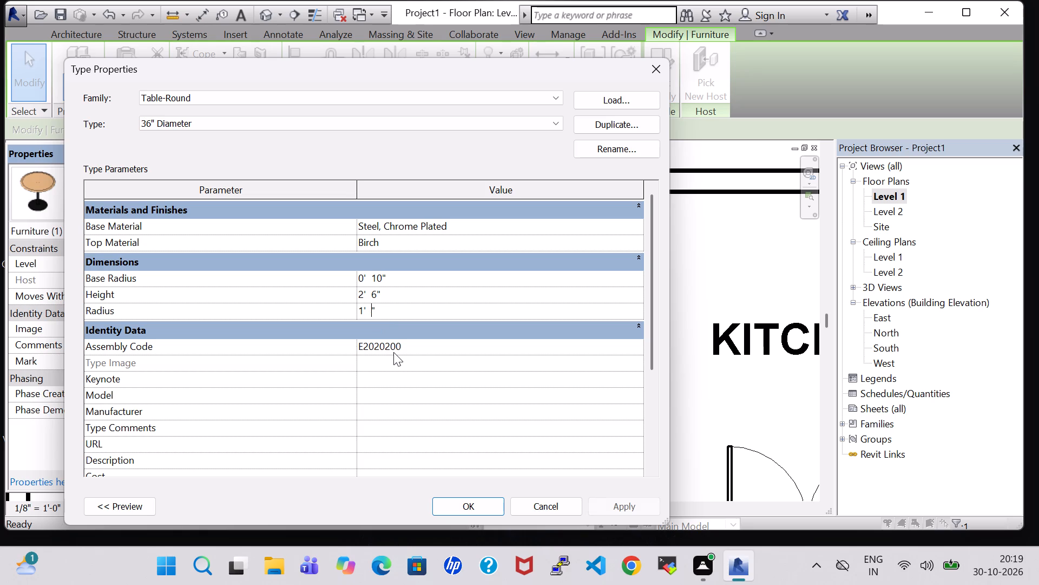
key("2")
left_click(615, 502)
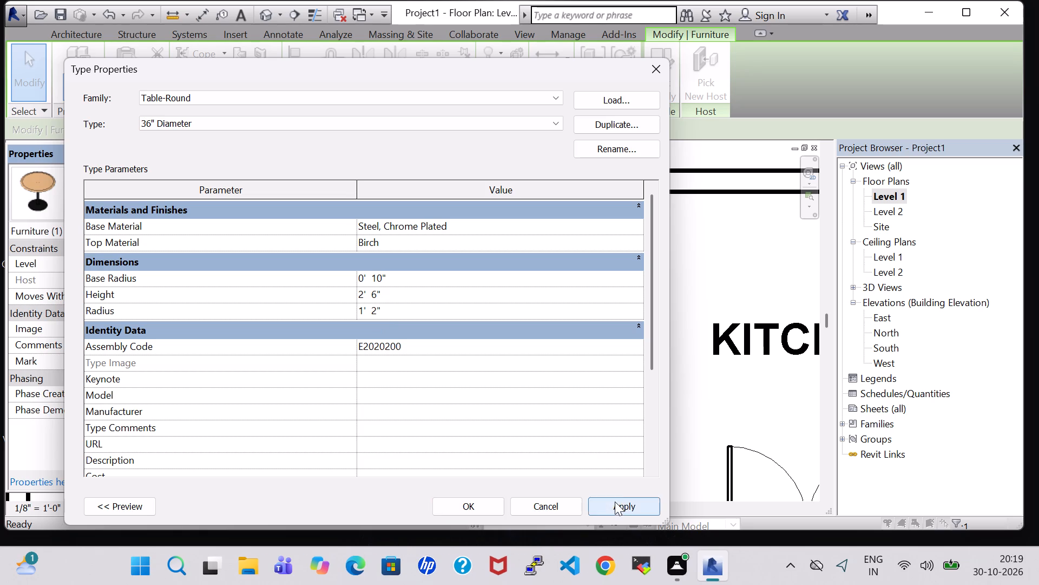
left_click(472, 506)
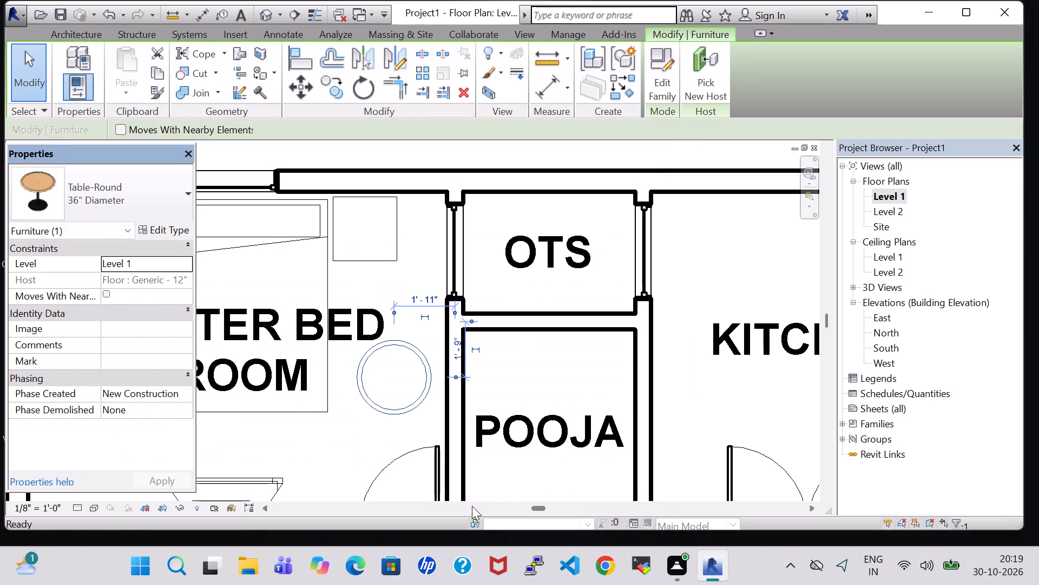
key("Escape")
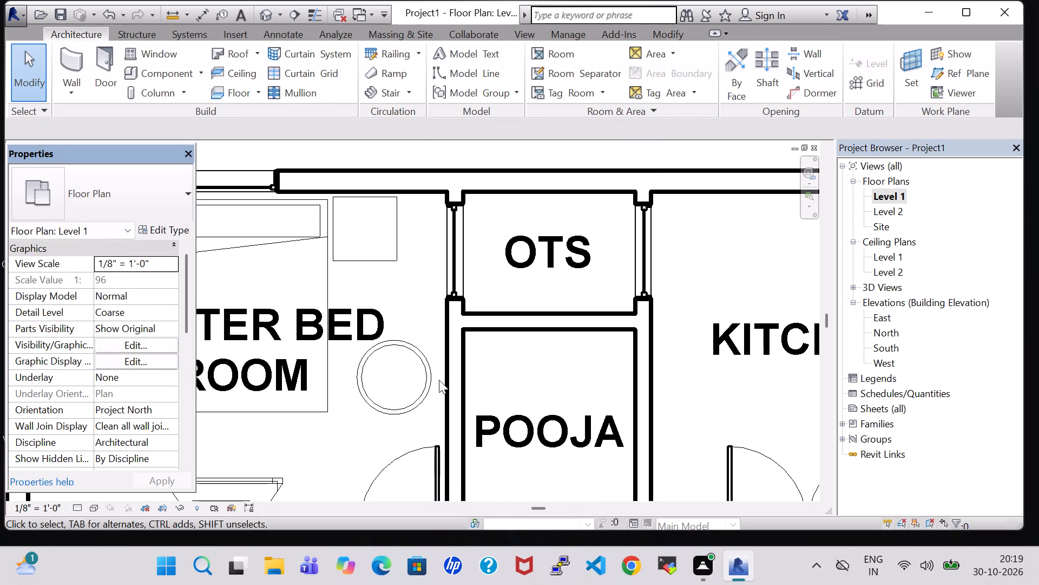
Nudge the master bedroom round table toward the POOJA wall, to about 1' 7" from it.
left_click(426, 377)
key("Right")
key("Right")
key("Right")
key("Right")
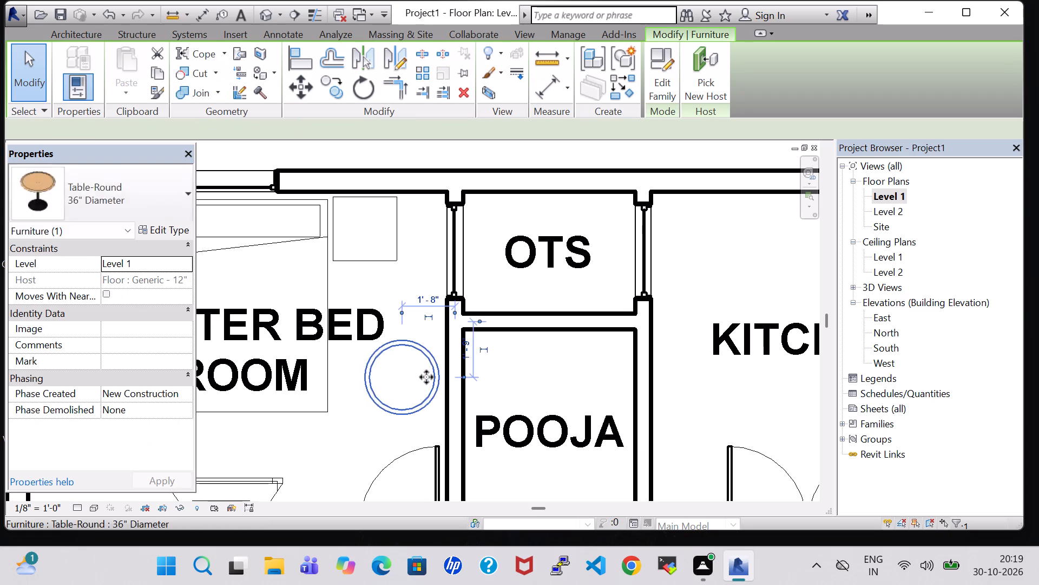
key("Right")
key("Left")
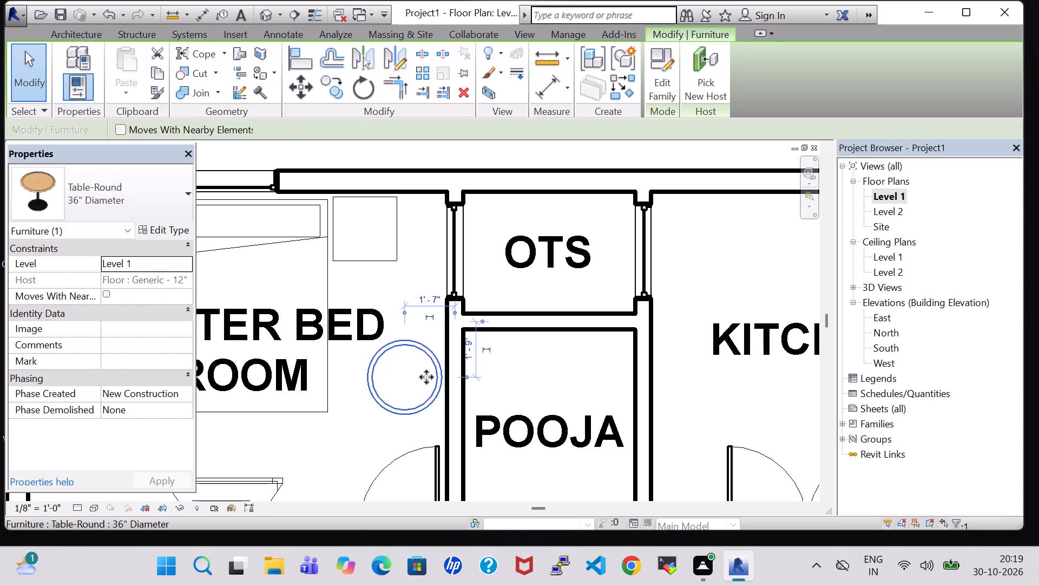
In the 3D view, raise the master bedroom's elliptical mirror to an elevation of 2' 8" and shift it slightly sideways above the round table.
double_click(274, 11)
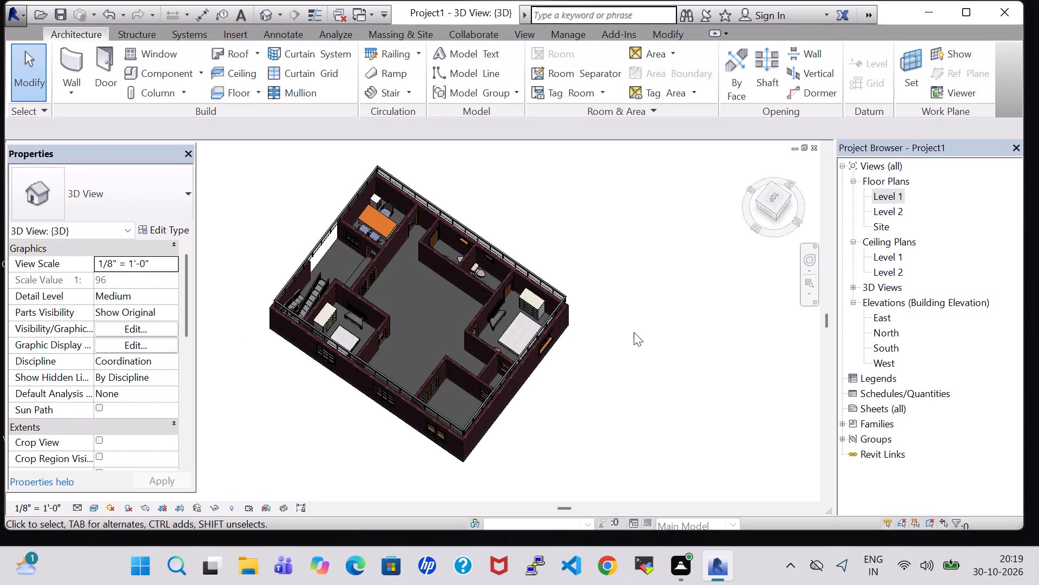
middle_click_drag(623, 332, 584, 352)
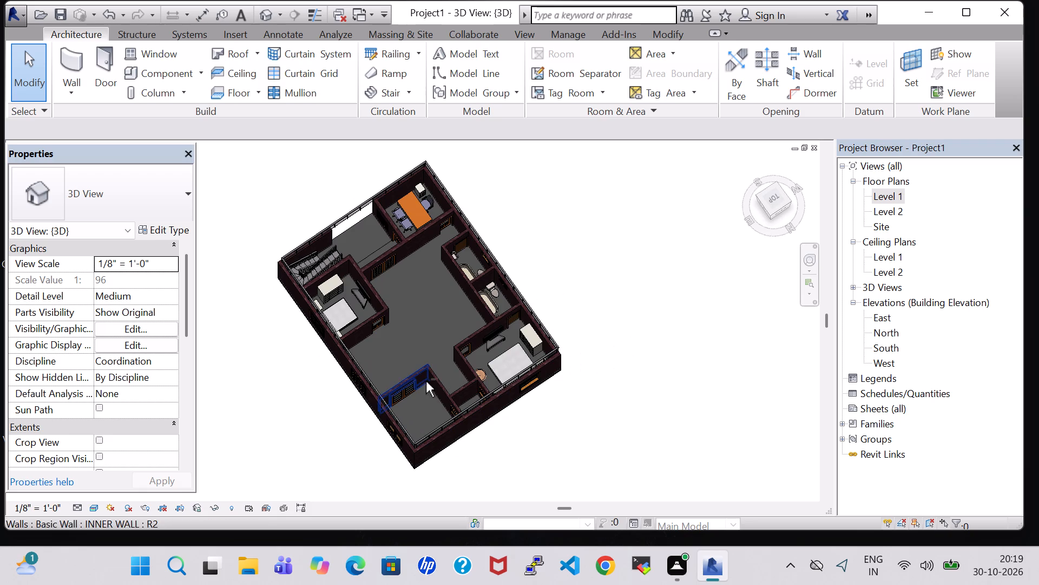
middle_click_drag(635, 327, 328, 304)
scroll(332, 301, "up", 7)
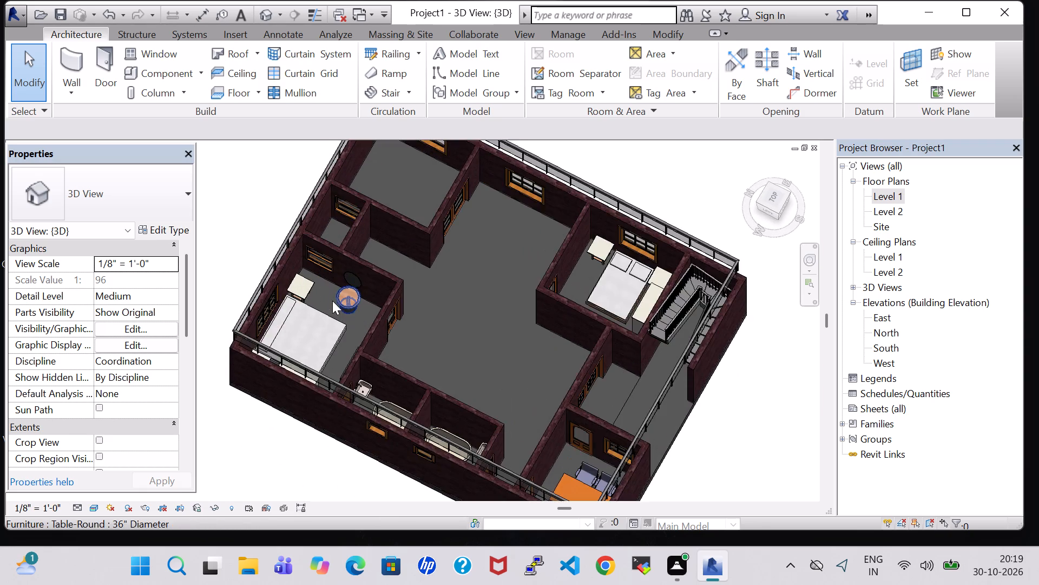
scroll(332, 301, "up", 4)
middle_click_drag(391, 336, 426, 287, "shift")
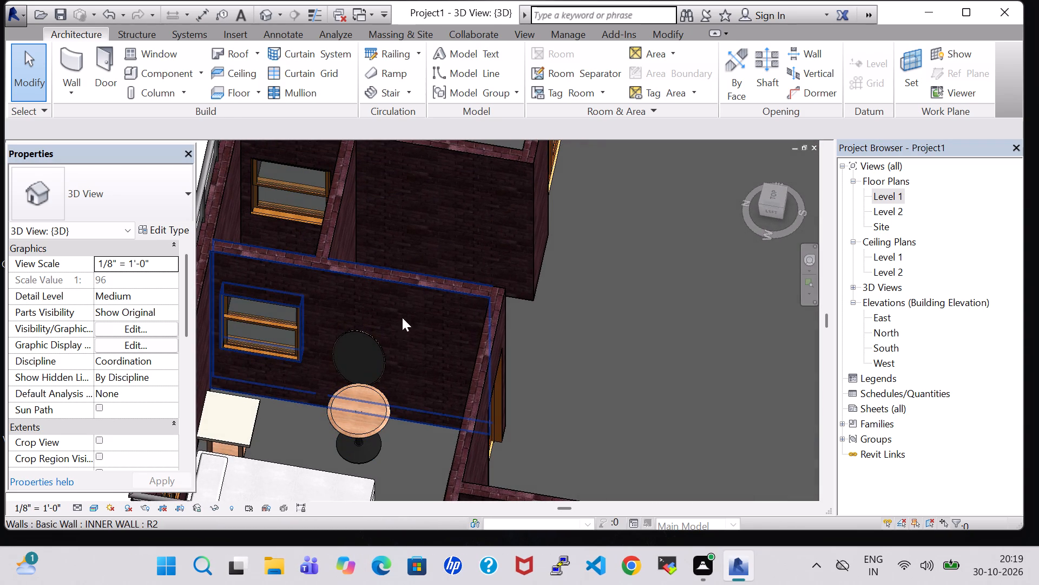
left_click(374, 346)
key("Up")
key("Up")
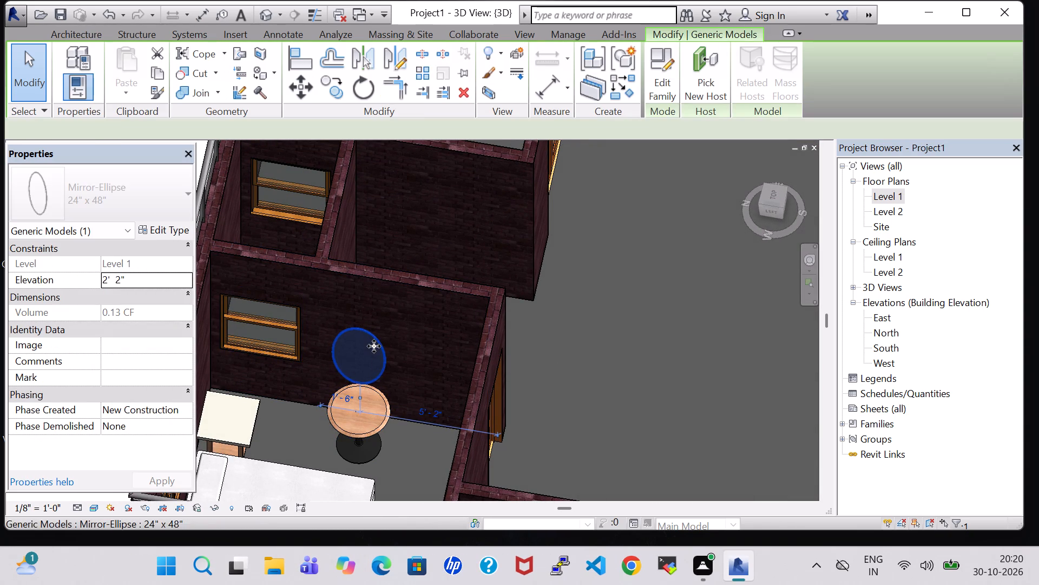
key("Up")
key("Up")
key("Up")
key("Up")
key("Up")
key("Right")
key("Right")
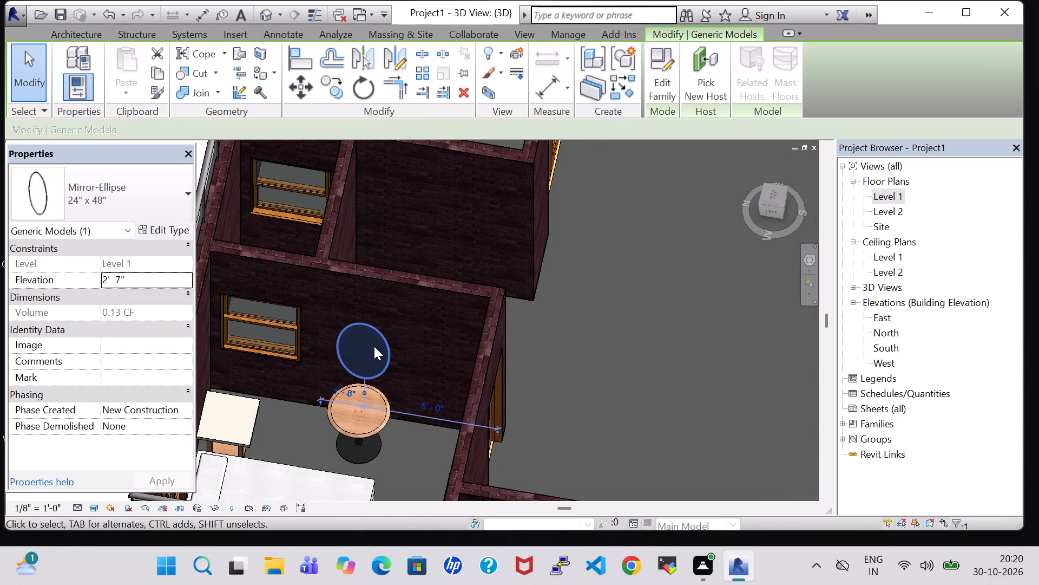
key("Up")
key("Left")
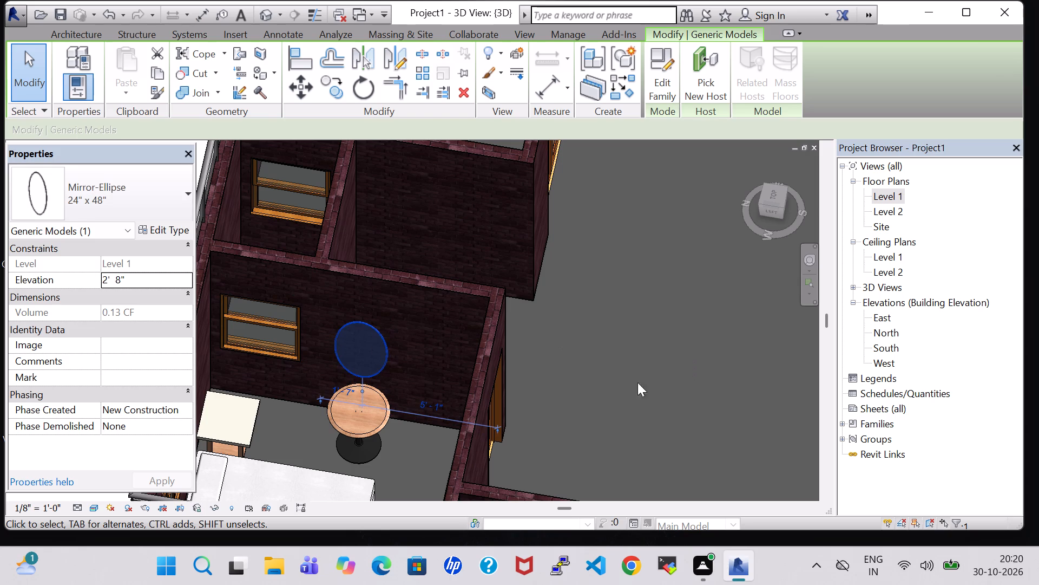
left_click(627, 391)
middle_click_drag(627, 392, 631, 314, "shift")
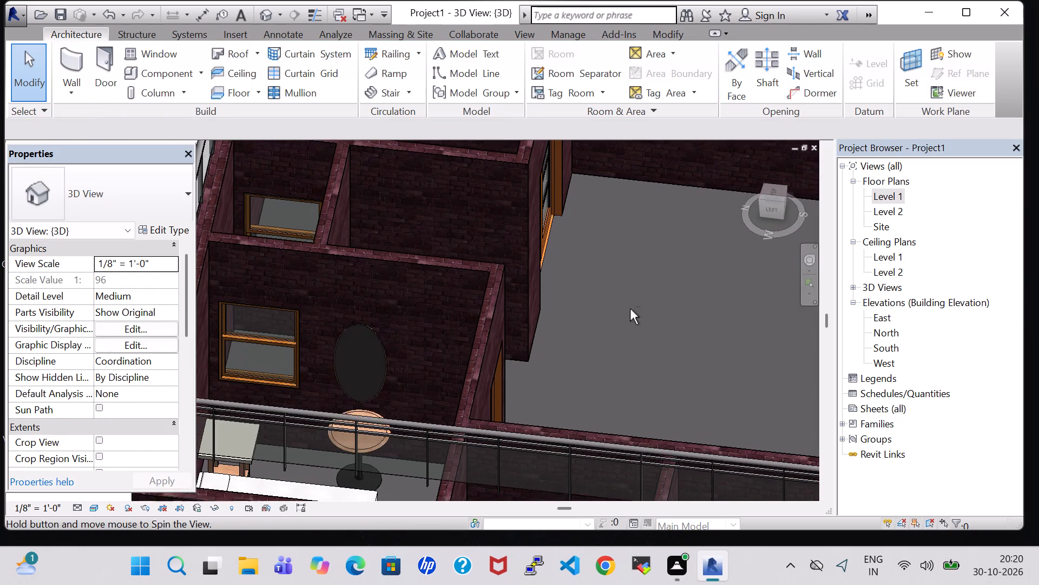
middle_click(630, 306, "shift")
middle_click_drag(630, 306, 615, 347, "shift")
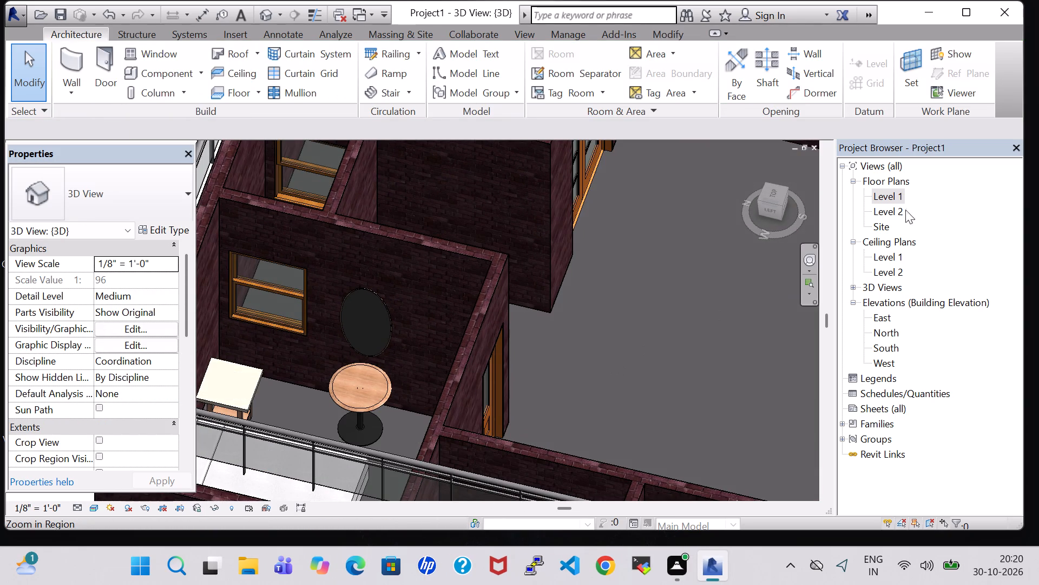
On the Level 1 plan, place a 36" Diameter round table in BED ROOM between door and night stand, about 1' 6" from the DINNING-side wall.
double_click(895, 194)
scroll(604, 246, "down", 8)
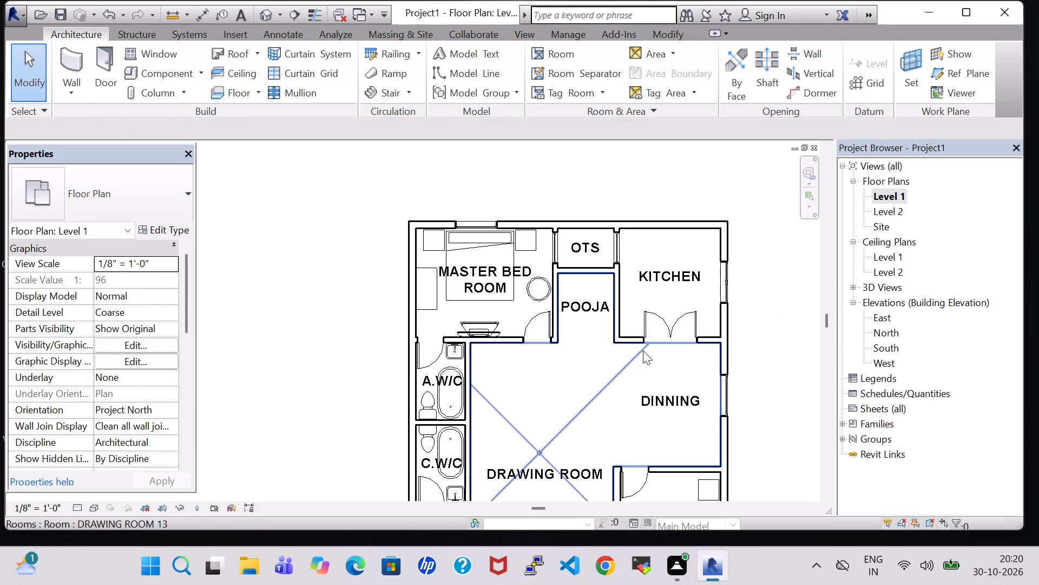
middle_click_drag(741, 357, 659, 302)
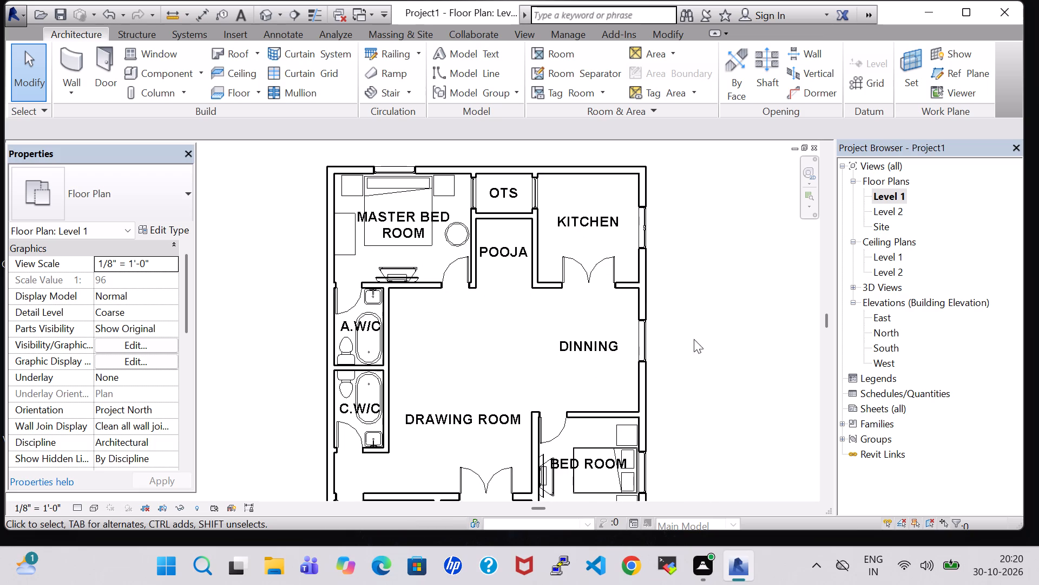
middle_click_drag(694, 346, 679, 275)
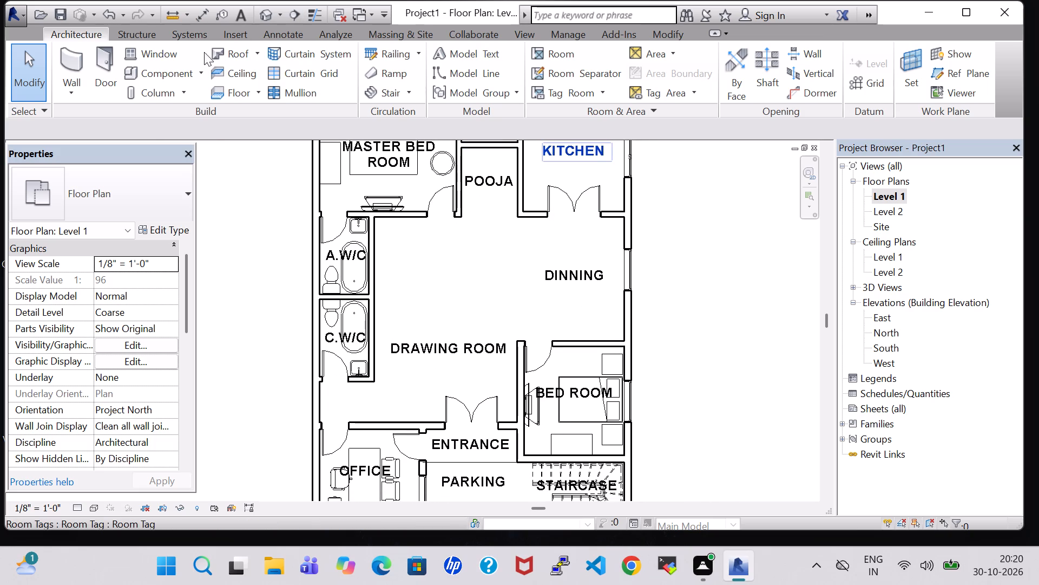
left_click(162, 74)
scroll(562, 368, "up", 10)
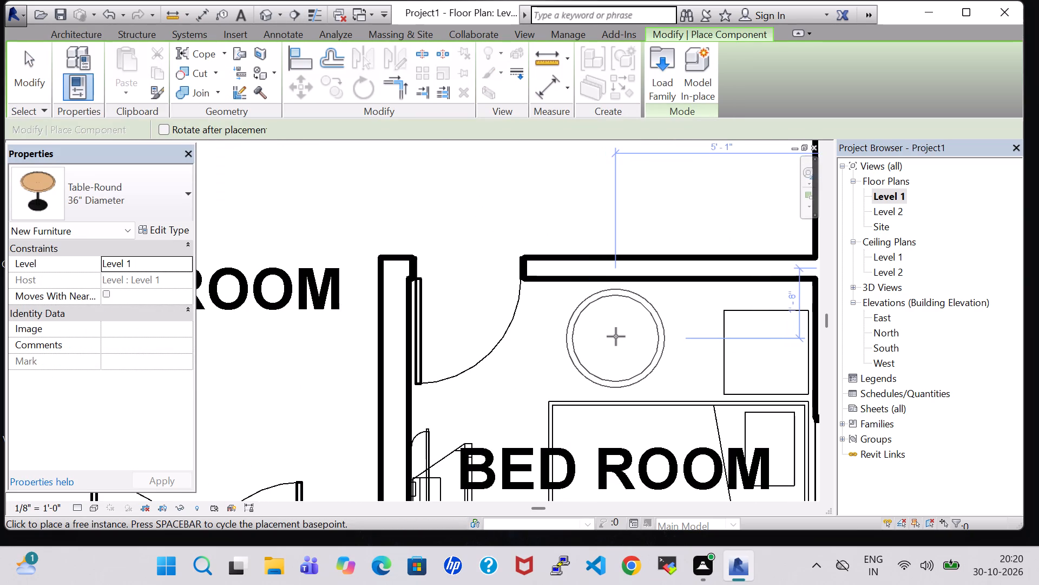
left_click(616, 336)
key("Escape")
key("Escape")
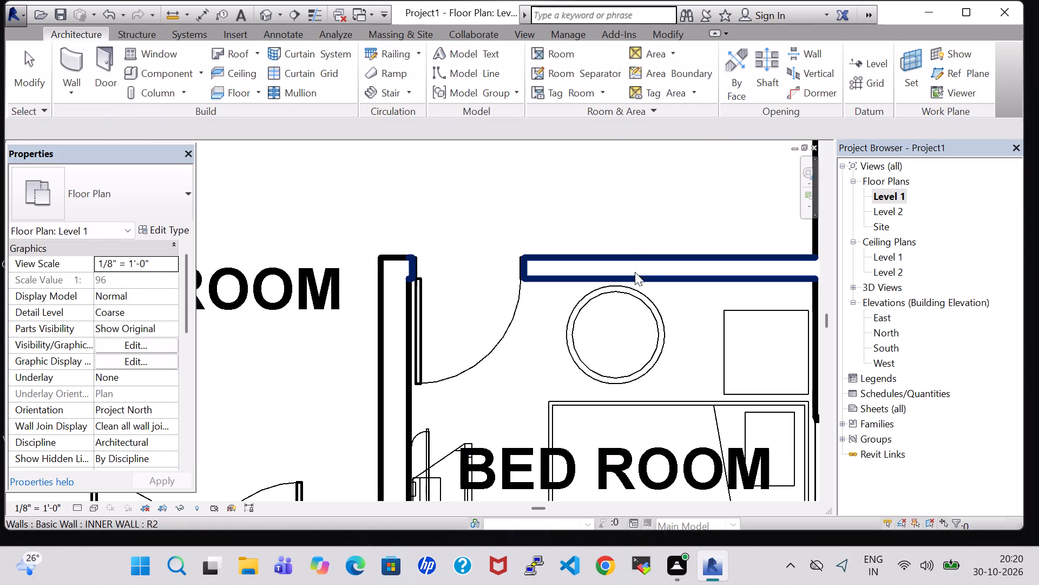
left_click(630, 296)
key("Up")
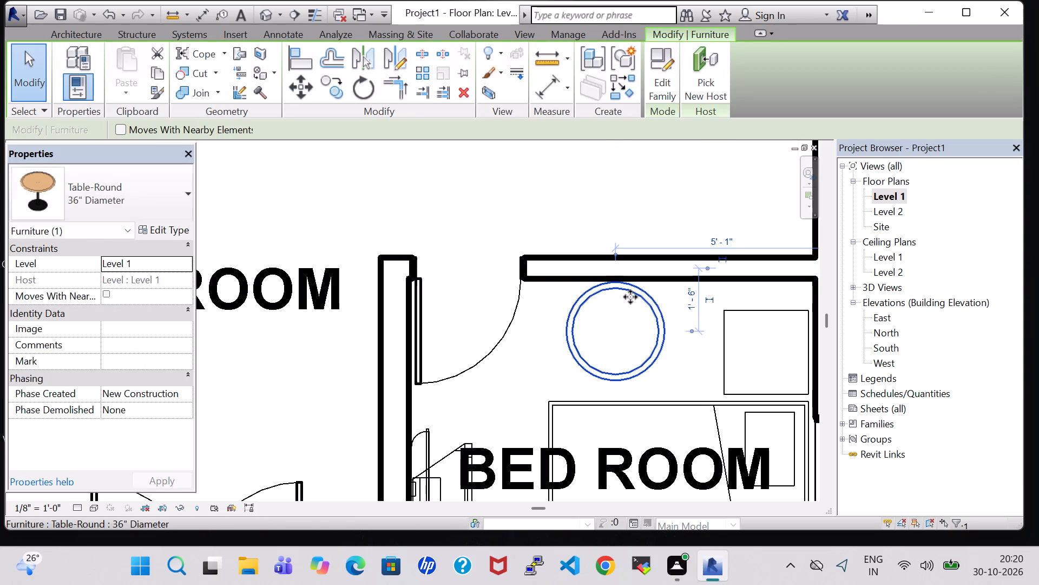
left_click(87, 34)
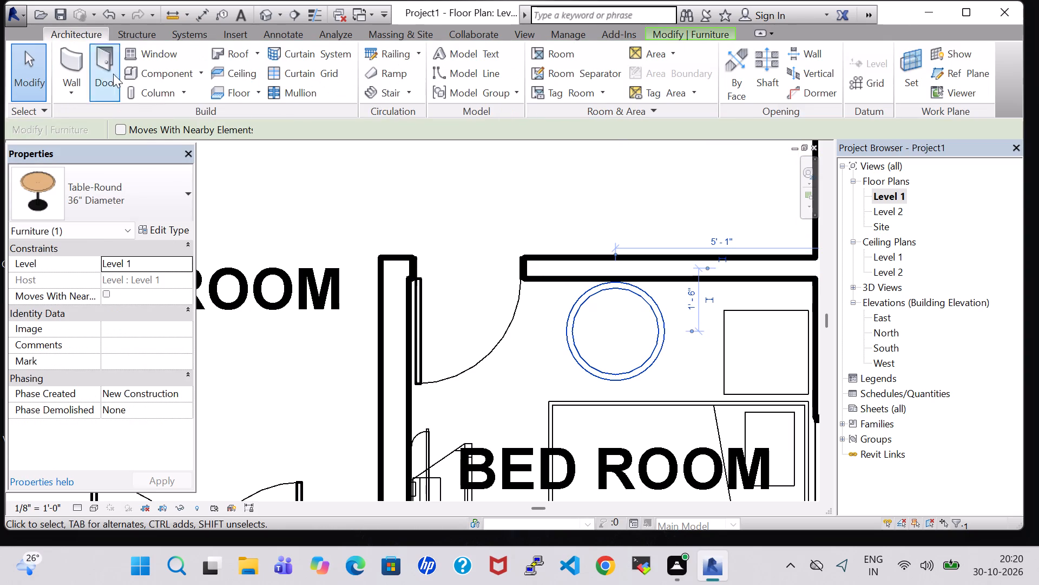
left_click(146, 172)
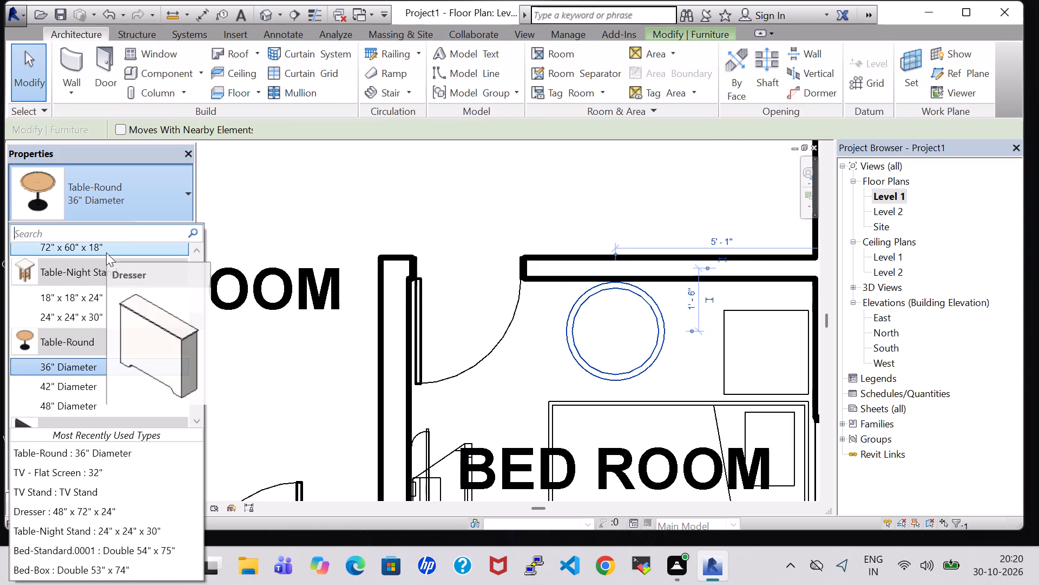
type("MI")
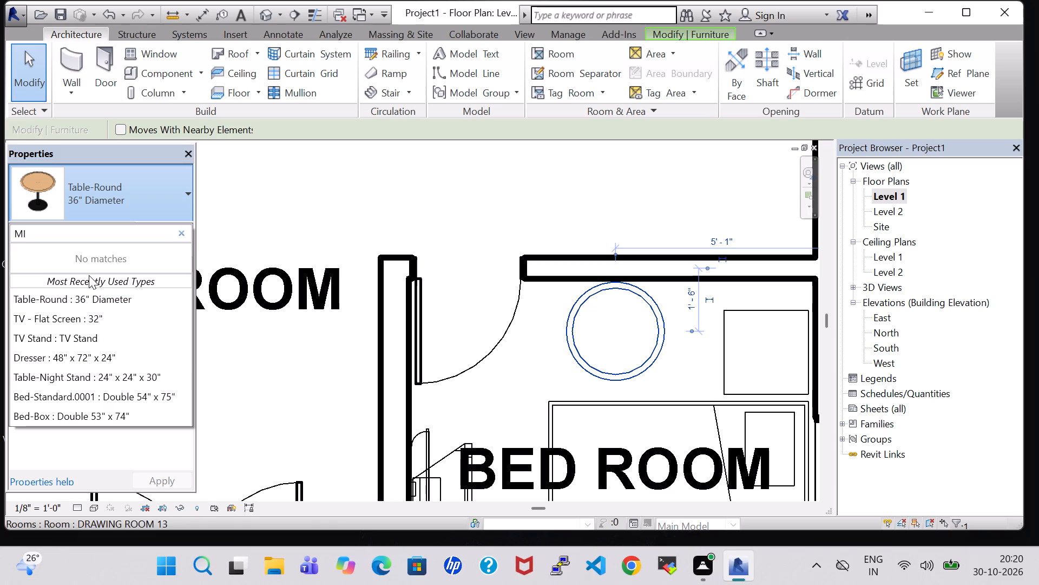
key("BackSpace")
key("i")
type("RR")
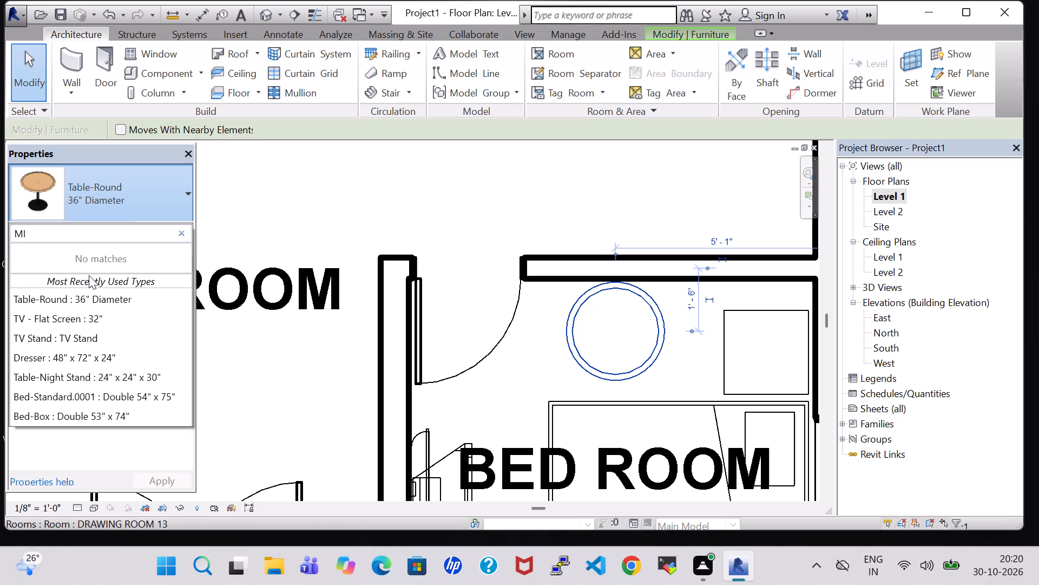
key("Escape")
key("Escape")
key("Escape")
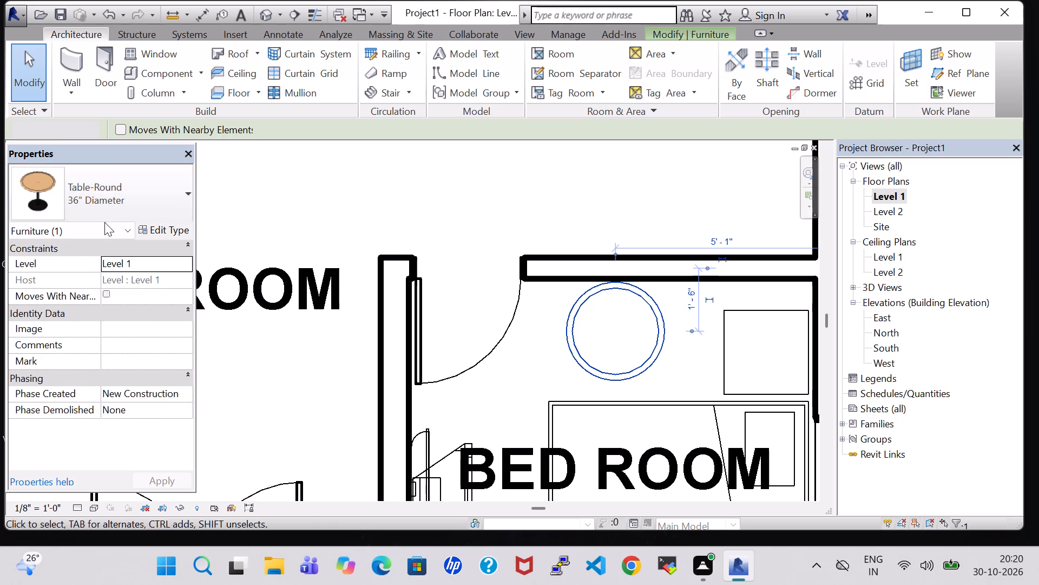
Place a 24" x 48" elliptical mirror on the BED ROOM wall behind the round table and check the house in the 3D view.
left_click(163, 76)
left_click(149, 196)
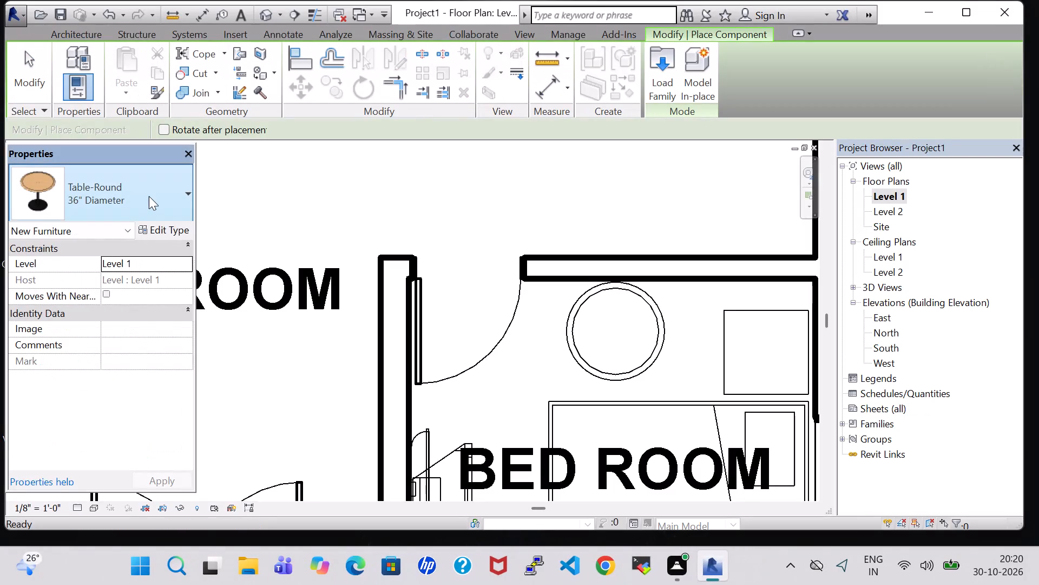
left_click(116, 513)
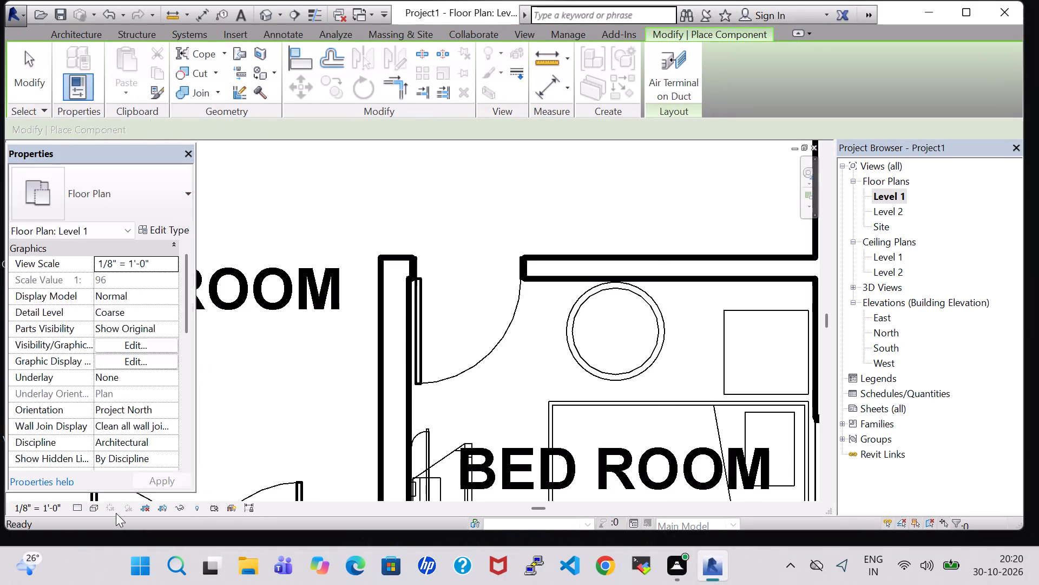
scroll(613, 281, "up", 4)
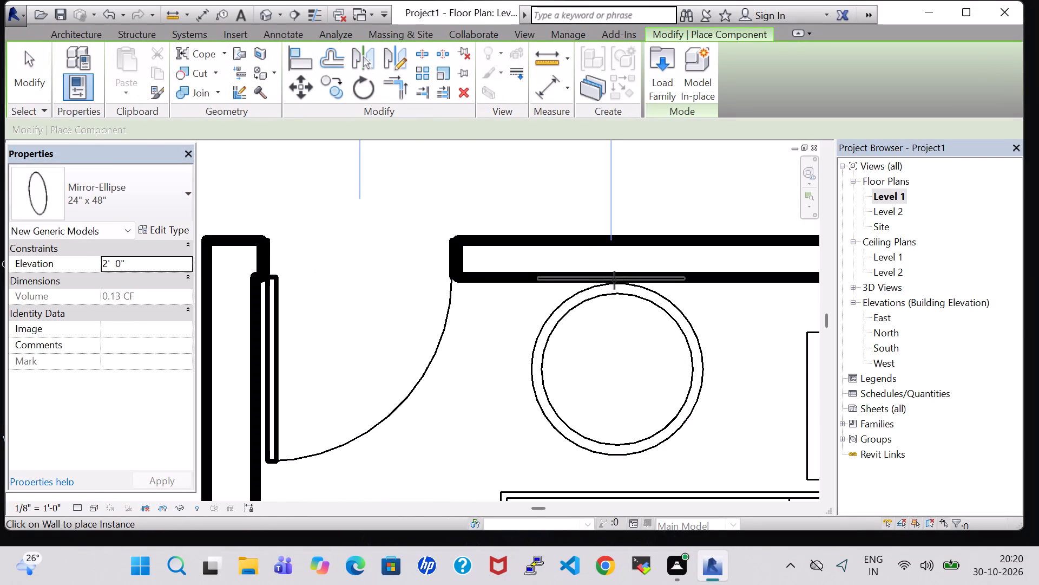
left_click(614, 280)
left_click(267, 14)
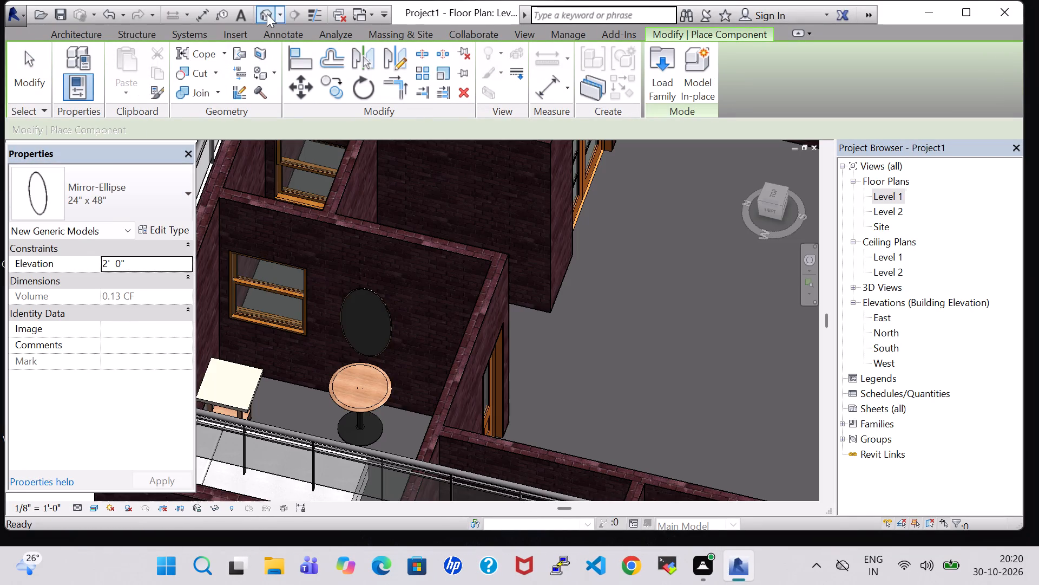
scroll(577, 327, "down", 7)
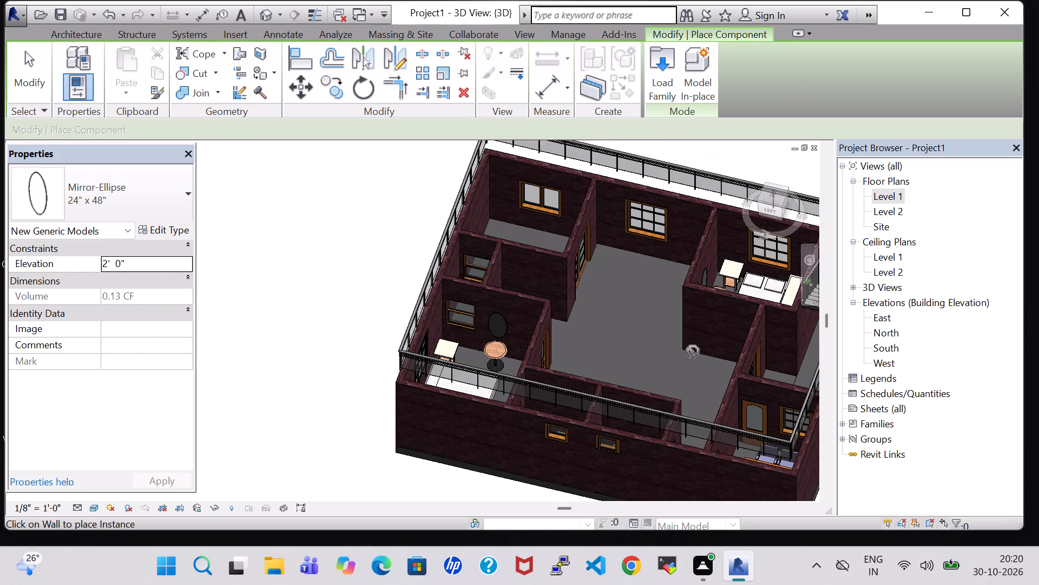
middle_click_drag(685, 352, 543, 354)
key("Escape")
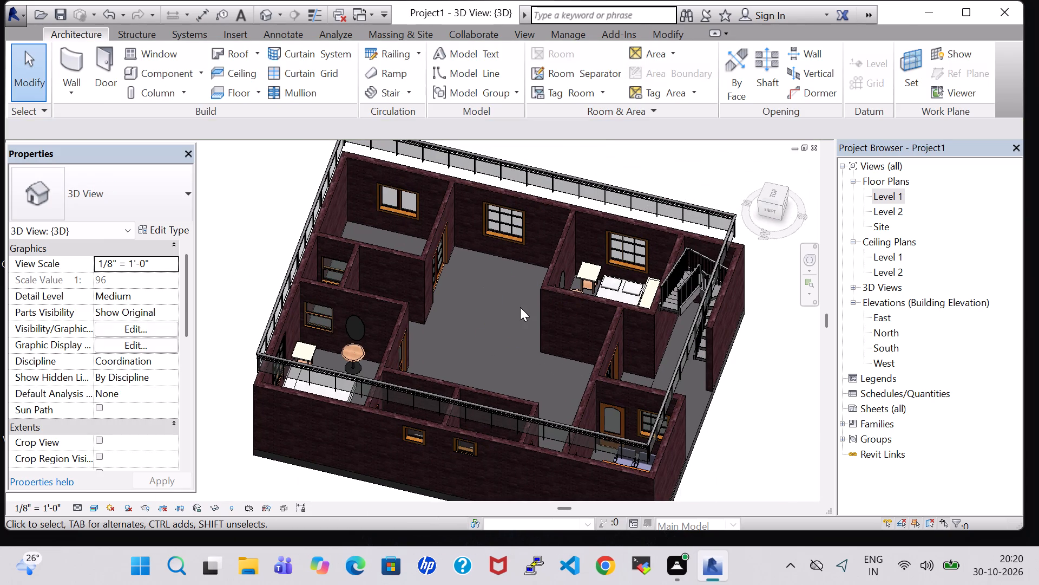
In the 3D view, raise the BED ROOM's elliptical mirror above the round table to an elevation of 3' 2".
middle_click_drag(511, 312, 481, 361, "shift")
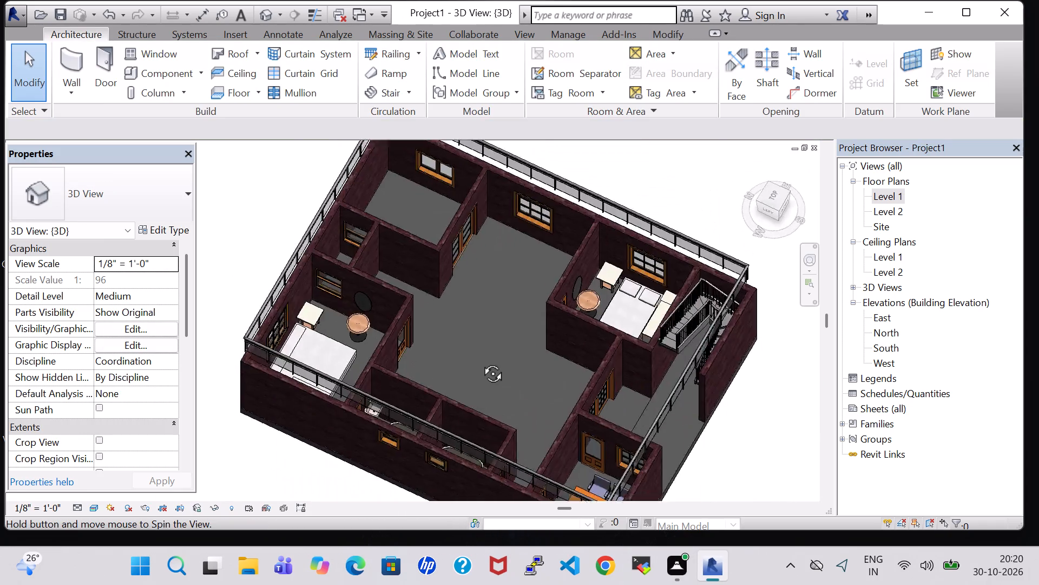
middle_click_drag(481, 361, 440, 318, "shift")
middle_click_drag(743, 289, 712, 323, "shift")
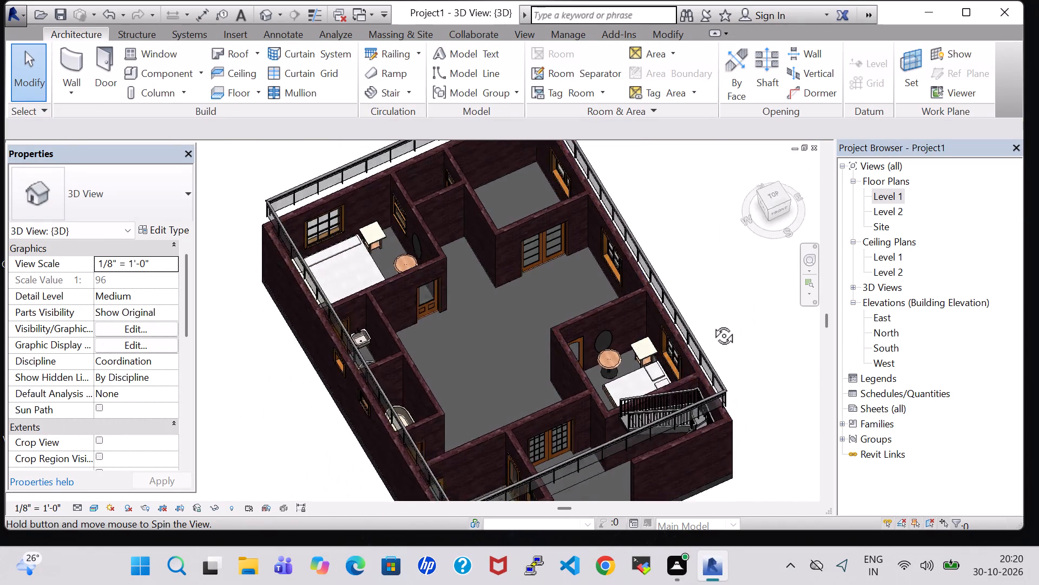
middle_click_drag(712, 323, 697, 336, "shift")
scroll(604, 368, "up", 10)
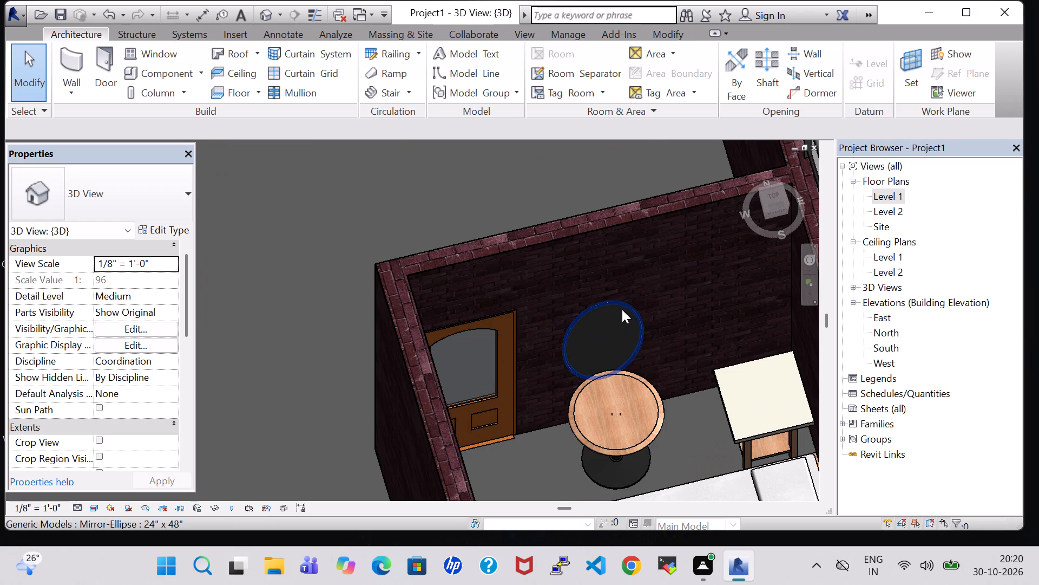
left_click(622, 309)
key("Up")
key("Up")
key("Up")
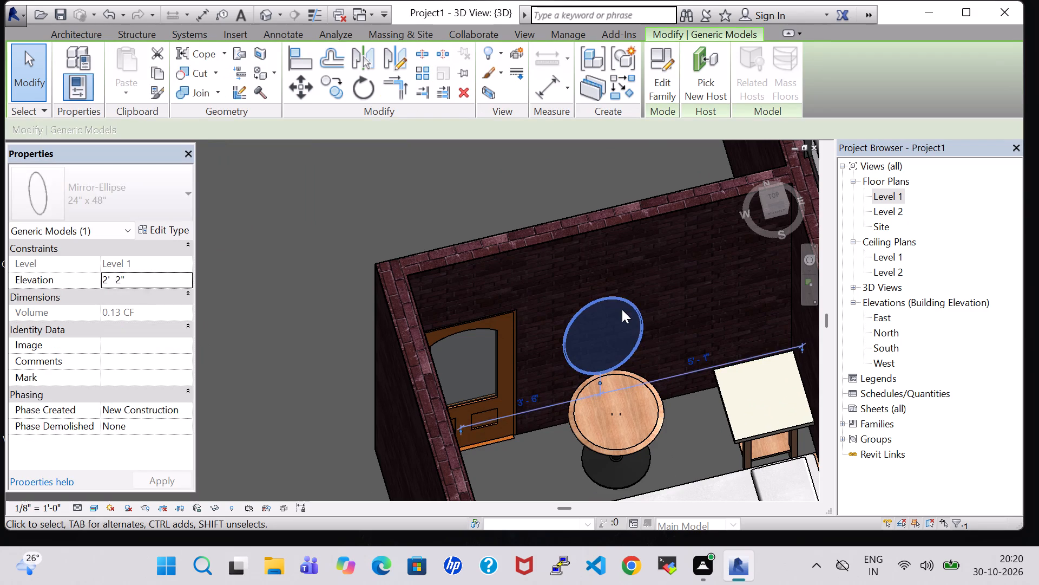
key("Up")
key("Up")
key("Up")
key("Up")
key("Up")
key("Up")
key("Up")
key("Up")
key("Up")
key("Up")
key("Up")
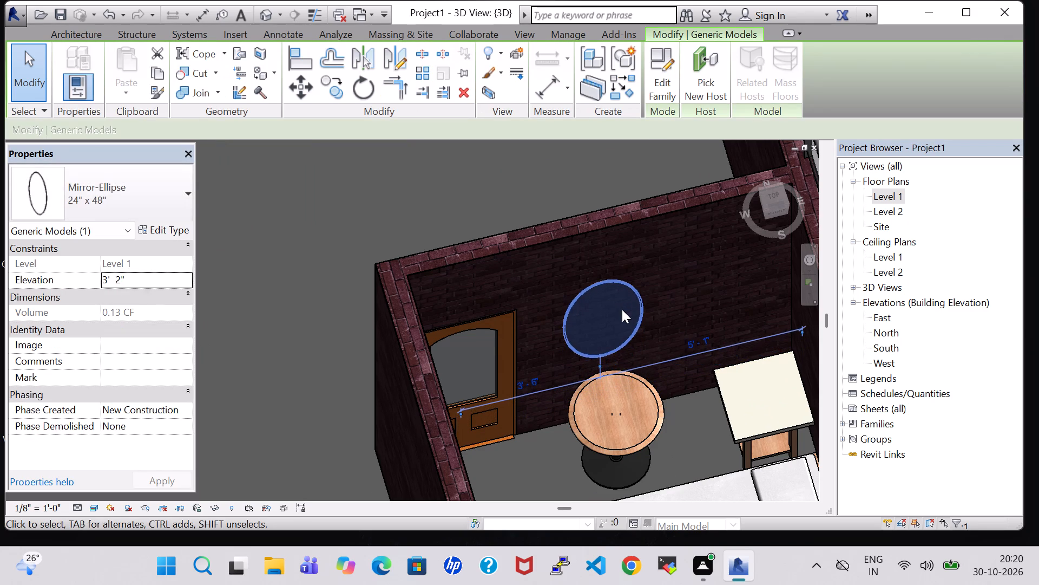
Return to the Level 1 floor plan and look over the rooms from BED ROOM up to POOJA and KITCHEN.
double_click(884, 196)
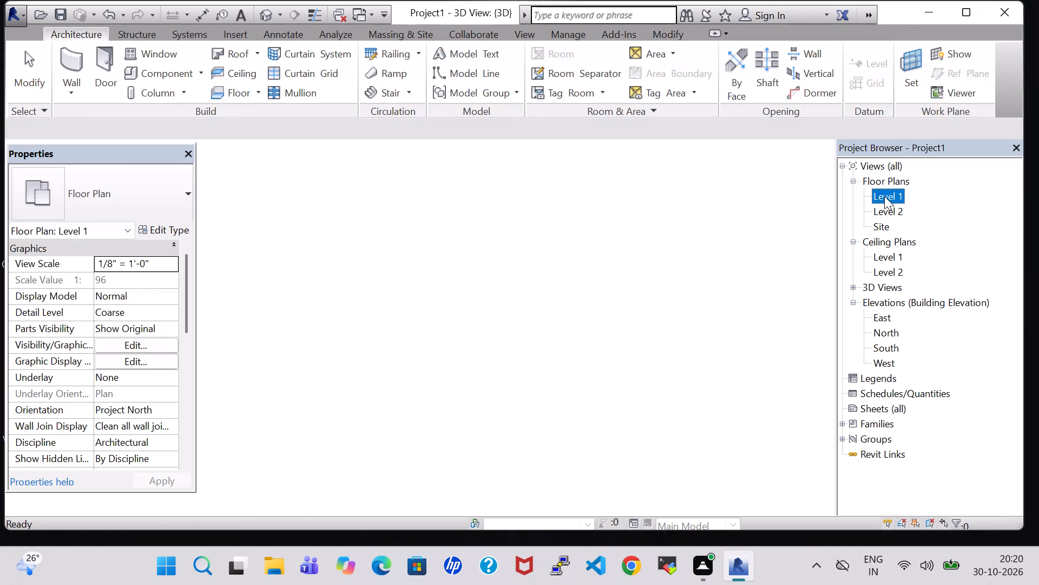
scroll(580, 226, "down", 9)
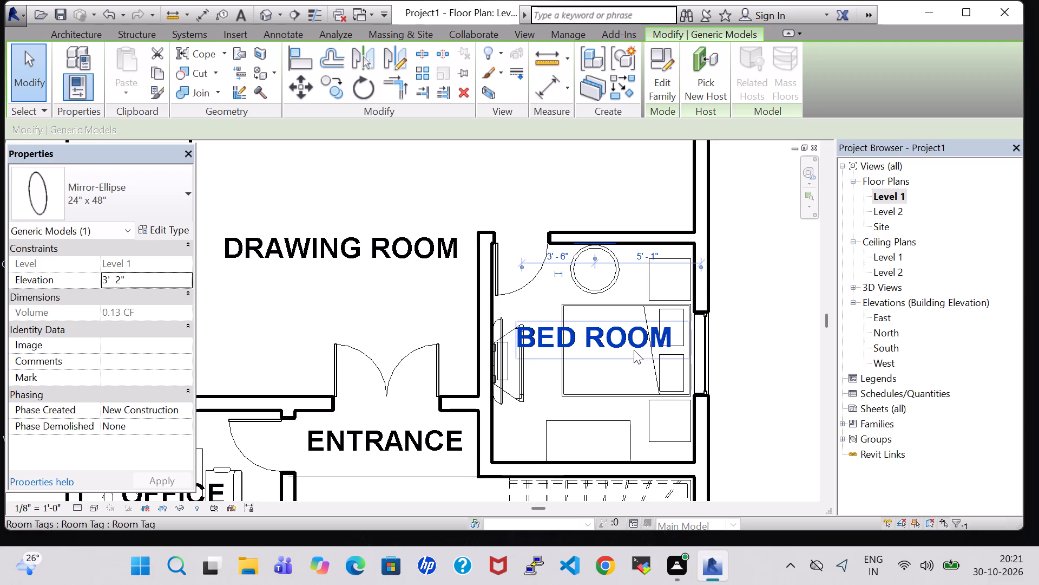
middle_click_drag(634, 350, 575, 298)
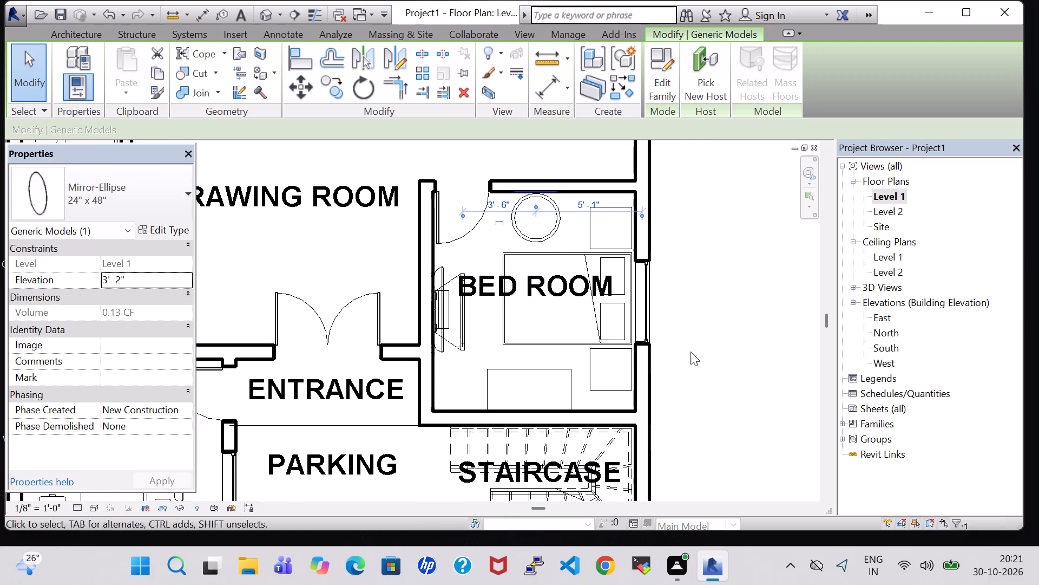
middle_click_drag(684, 351, 700, 333)
scroll(721, 315, "down", 2)
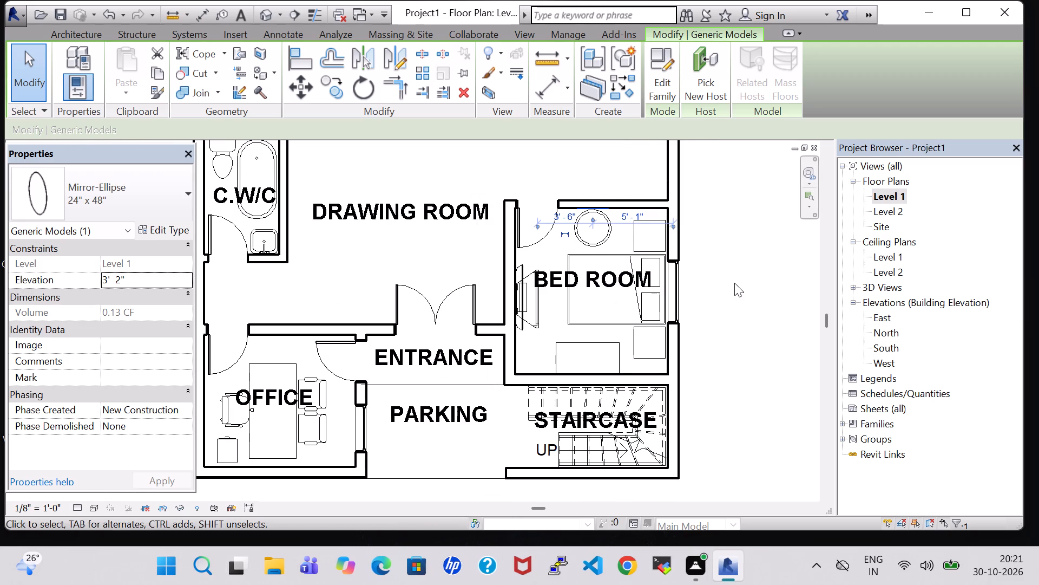
middle_click_drag(734, 283, 749, 303)
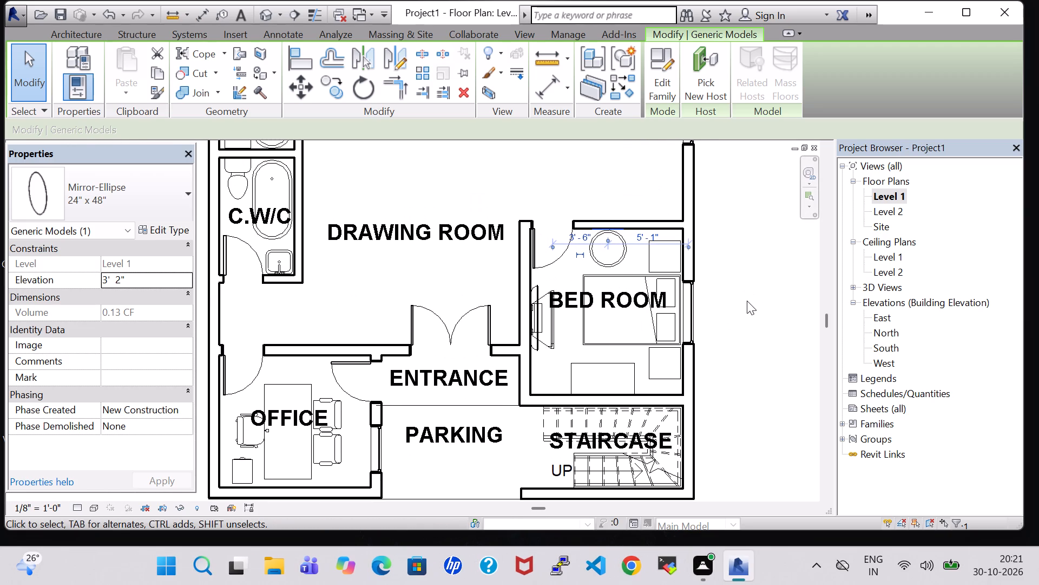
middle_click(747, 301)
left_click(747, 301)
middle_click_drag(747, 301, 758, 320)
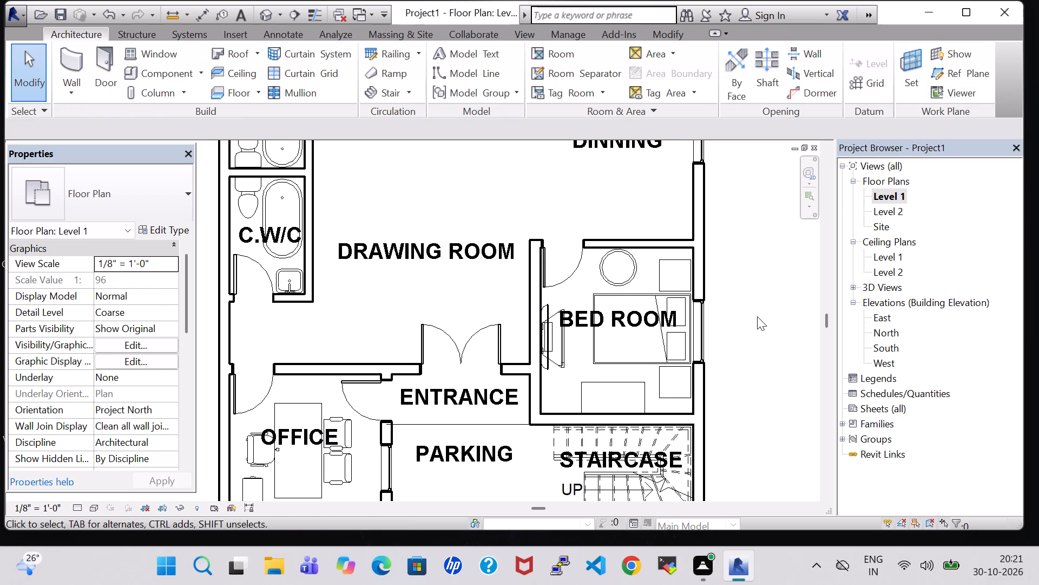
middle_click_drag(757, 316, 771, 346)
scroll(771, 346, "down", 4)
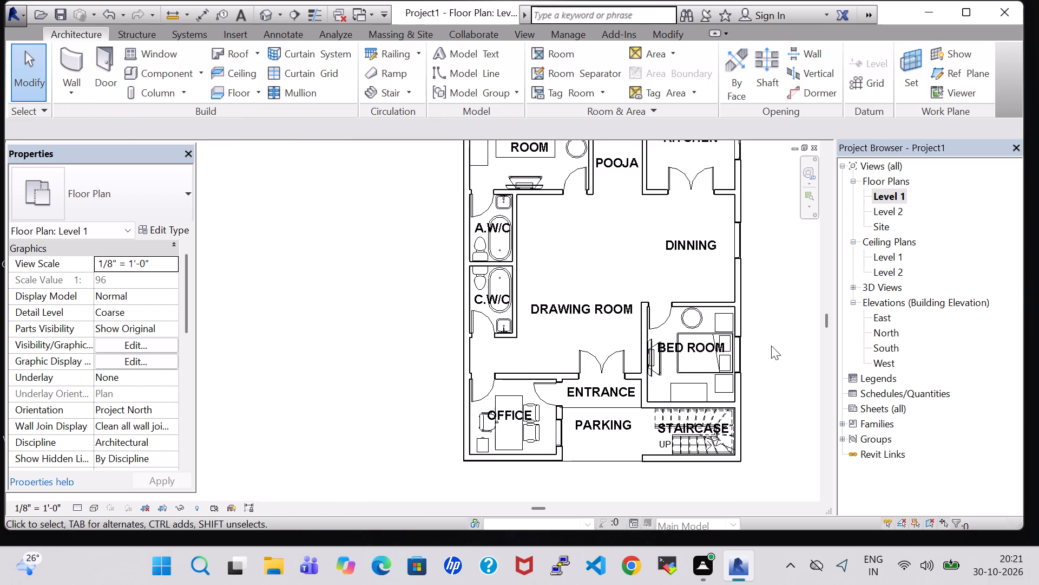
middle_click_drag(773, 295, 729, 328)
middle_click_drag(736, 315, 726, 334)
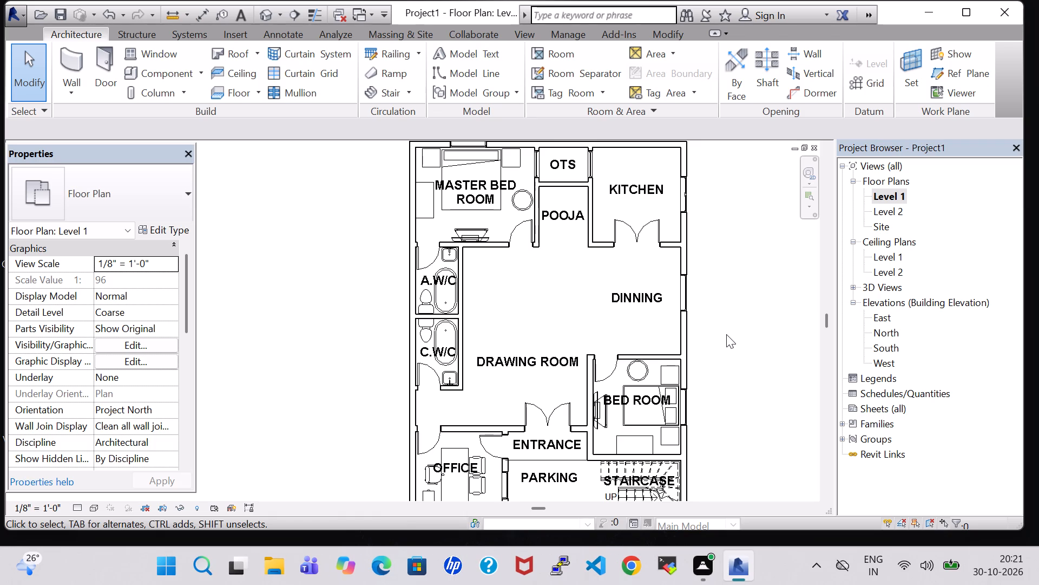
Load the Table-Rectangular family from the Tables folder of the US Imperial Furniture library.
left_click(150, 70)
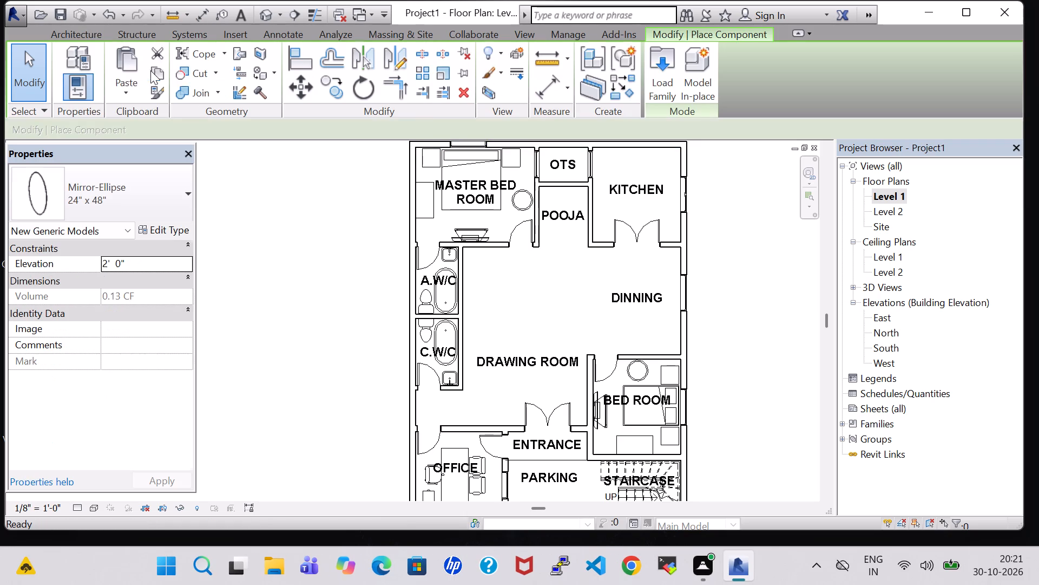
left_click(670, 88)
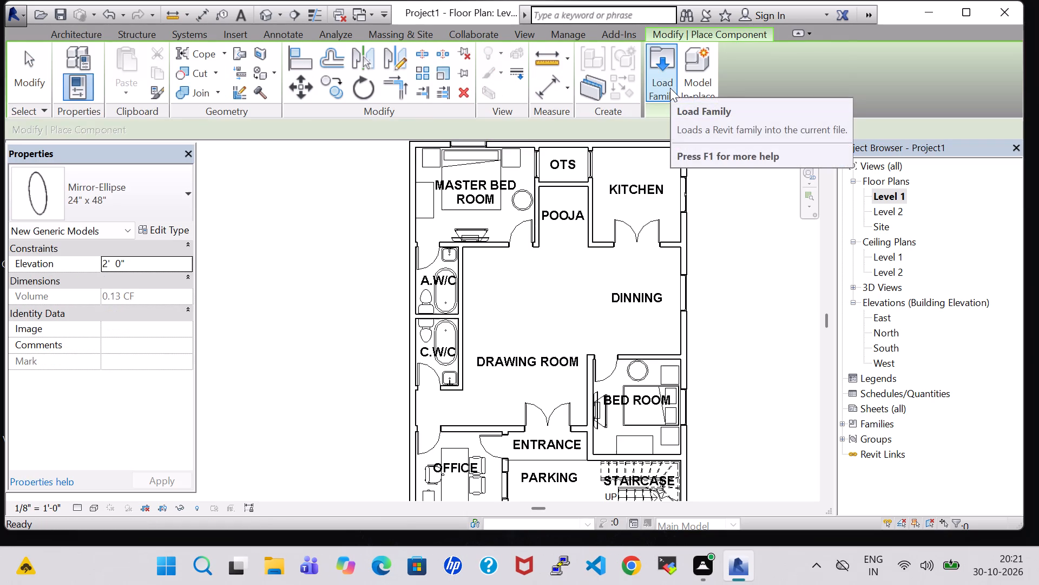
scroll(609, 263, "down", 1)
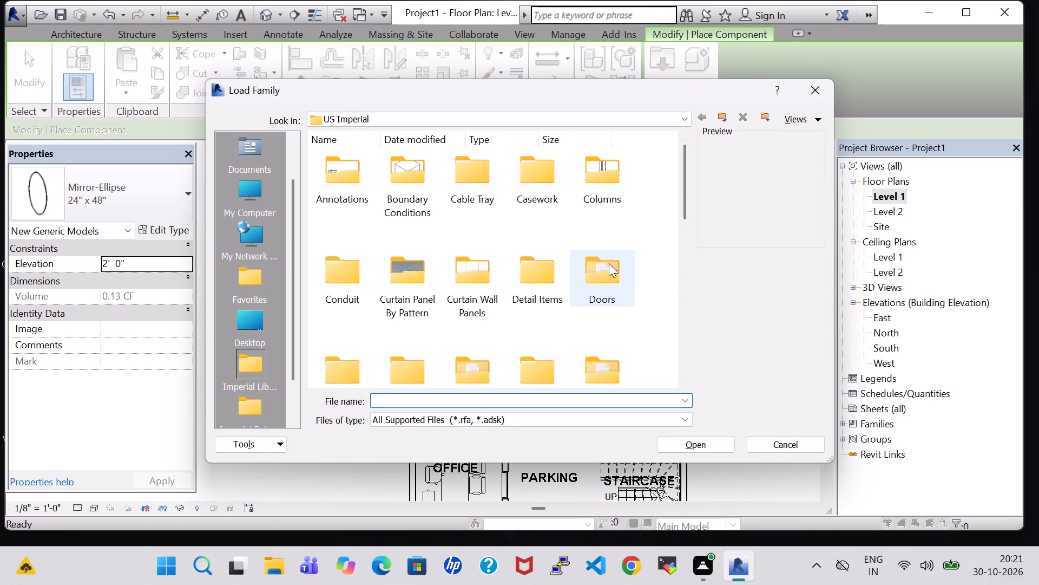
double_click(608, 241)
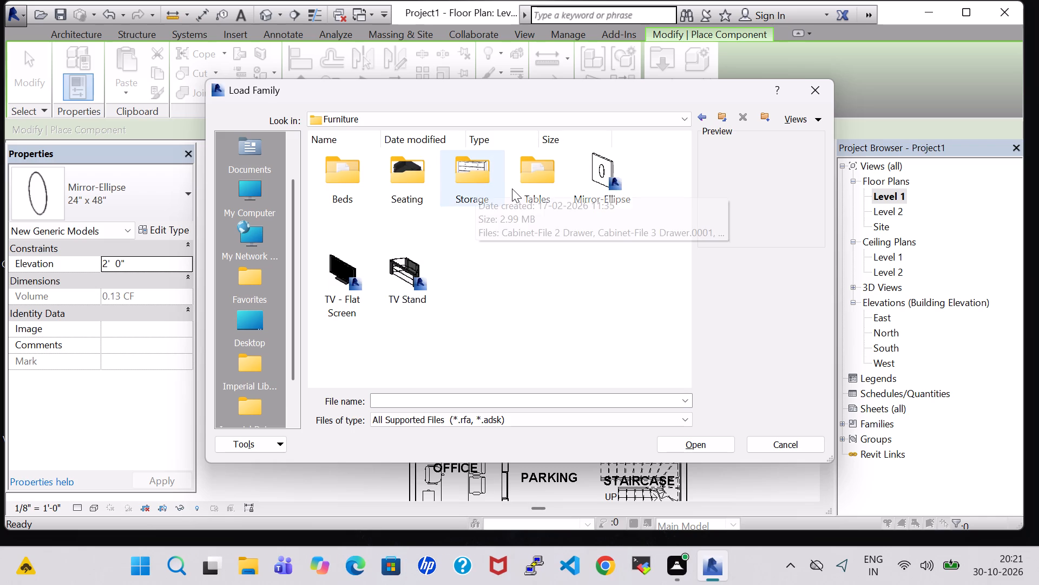
double_click(492, 185)
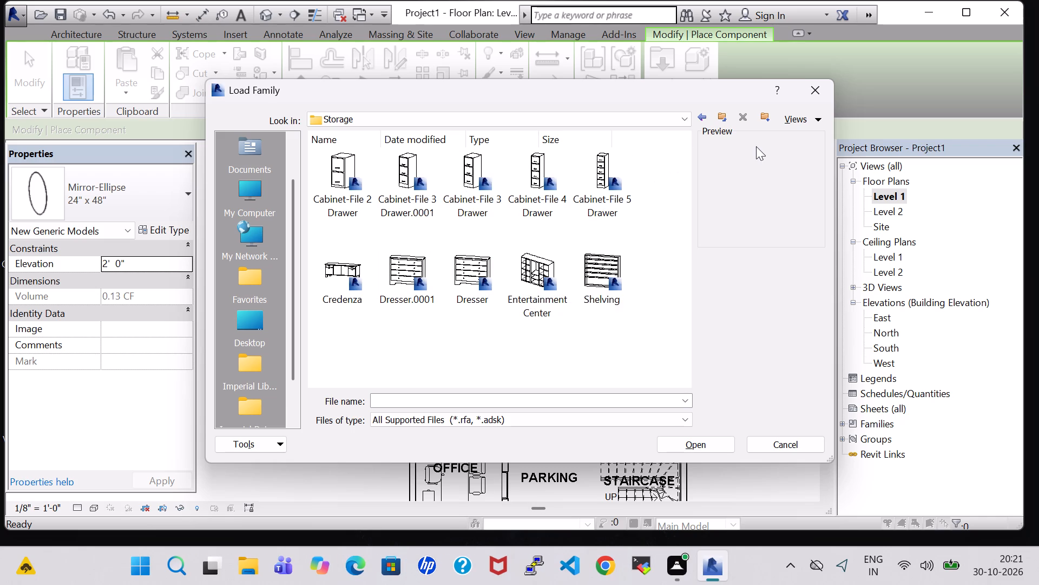
left_click(703, 119)
double_click(540, 184)
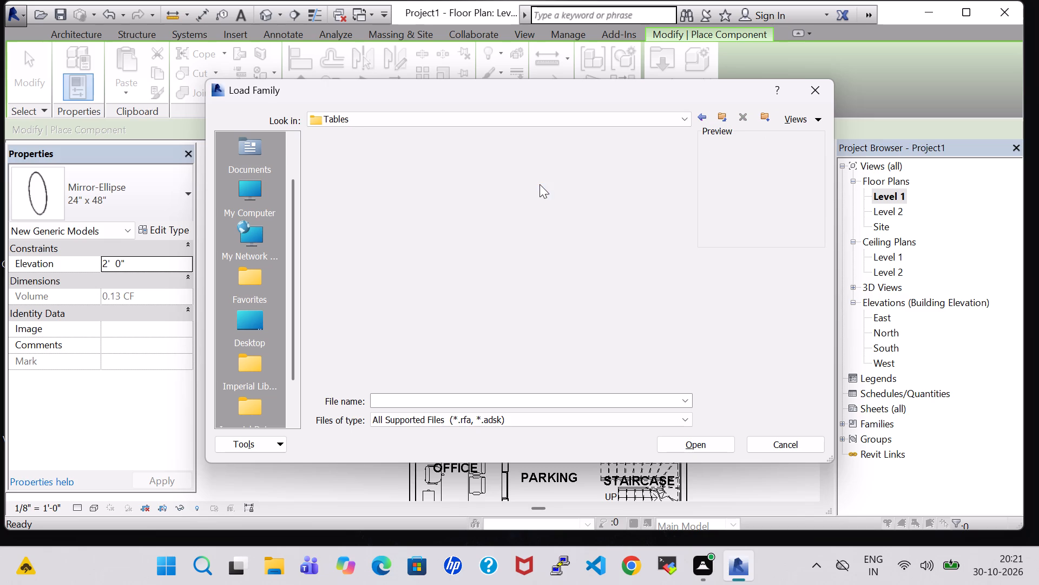
left_click(587, 275)
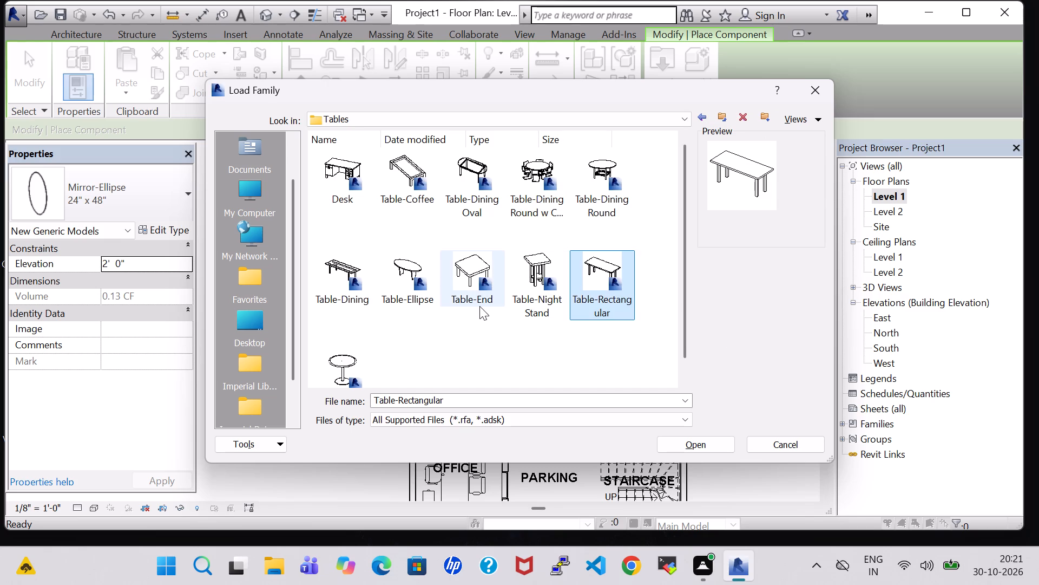
left_click(724, 441)
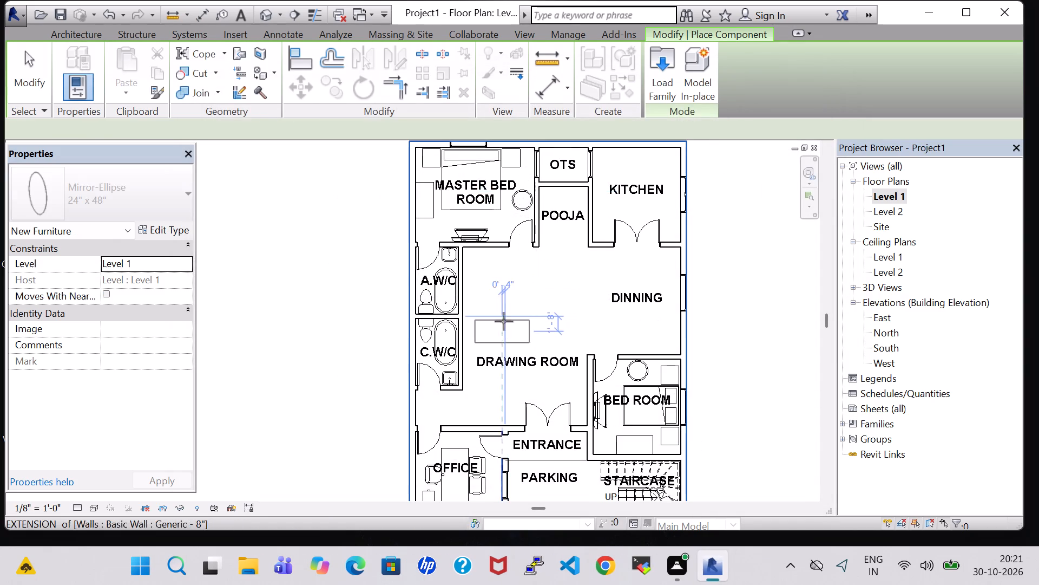
Place one 72" x 30" rectangular table in the POOJA room, about 1' 9" from the OTS-side wall.
scroll(569, 223, "up", 3)
middle_click_drag(563, 219, 533, 290)
scroll(531, 299, "up", 5)
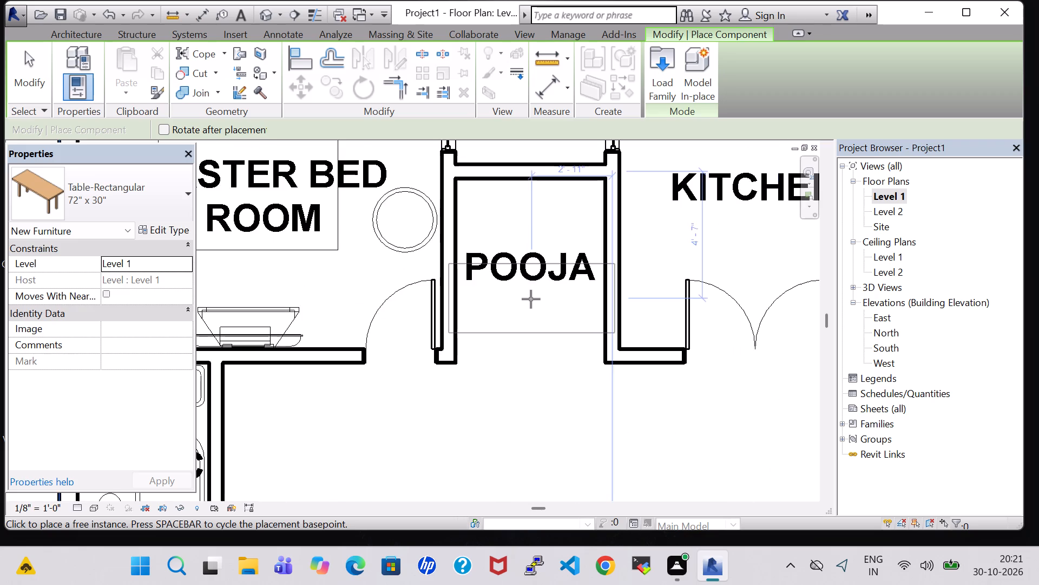
scroll(531, 299, "up", 1)
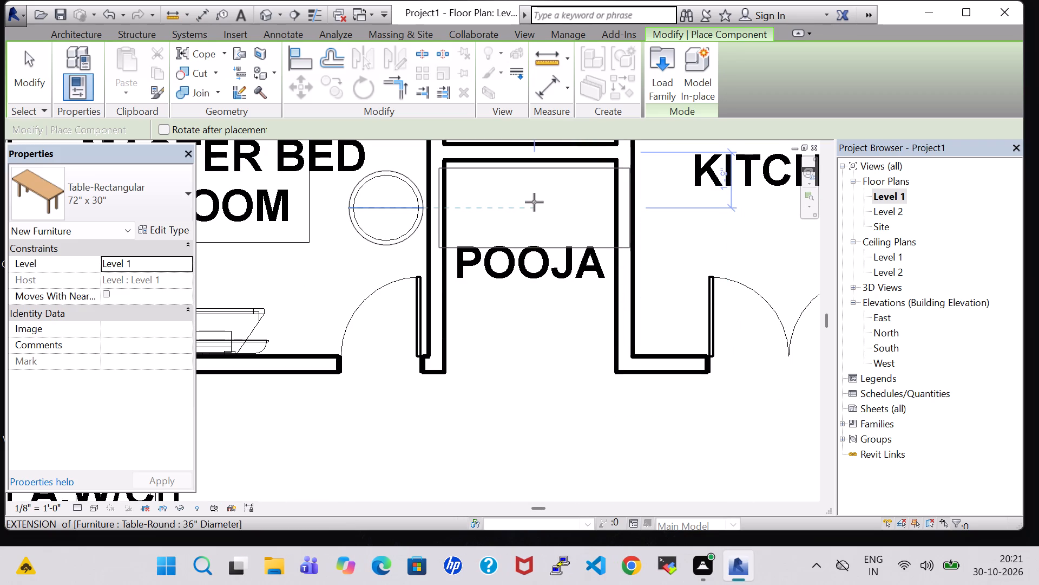
left_click(534, 201)
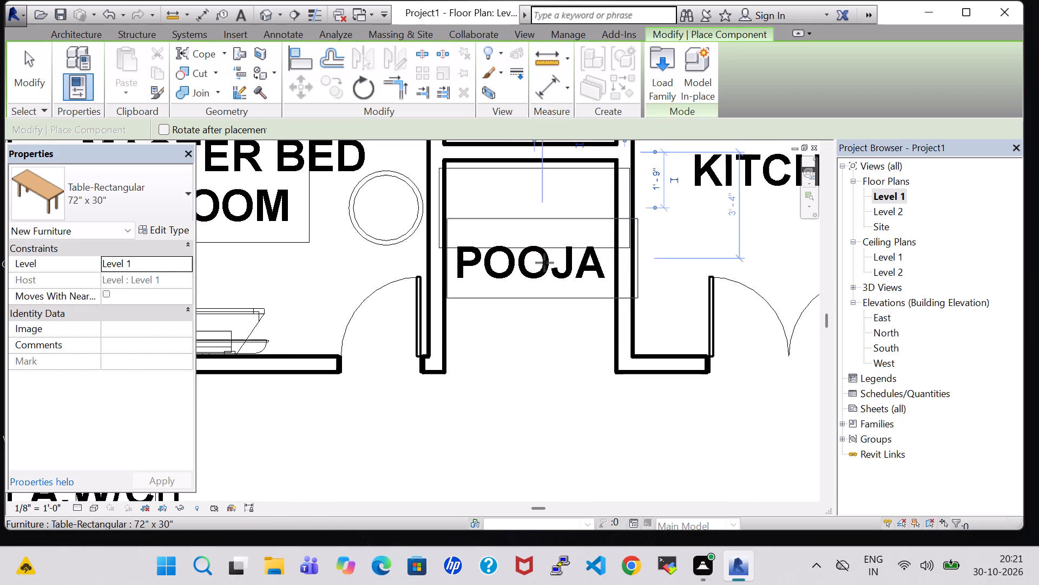
key("Escape")
key("Escape")
Set the POOJA rectangular table's type length to 5' 0".
left_click(548, 168)
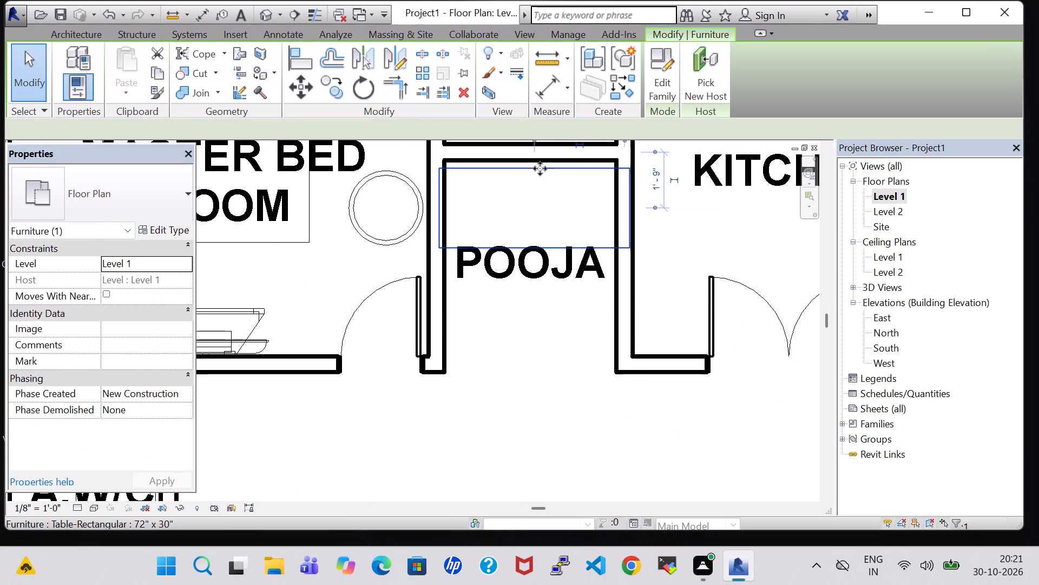
left_click(156, 233)
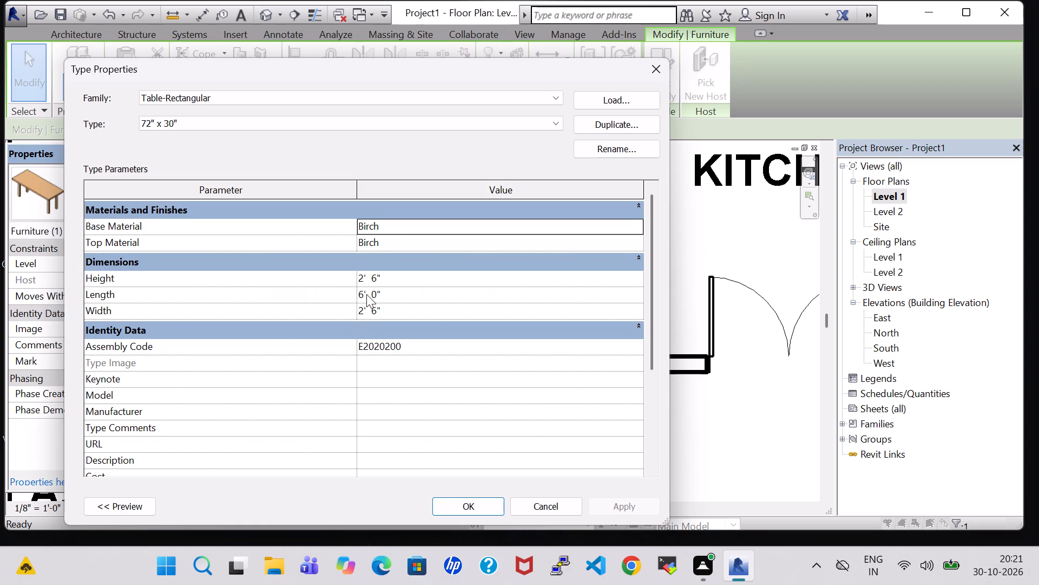
left_click(364, 294)
key("BackSpace")
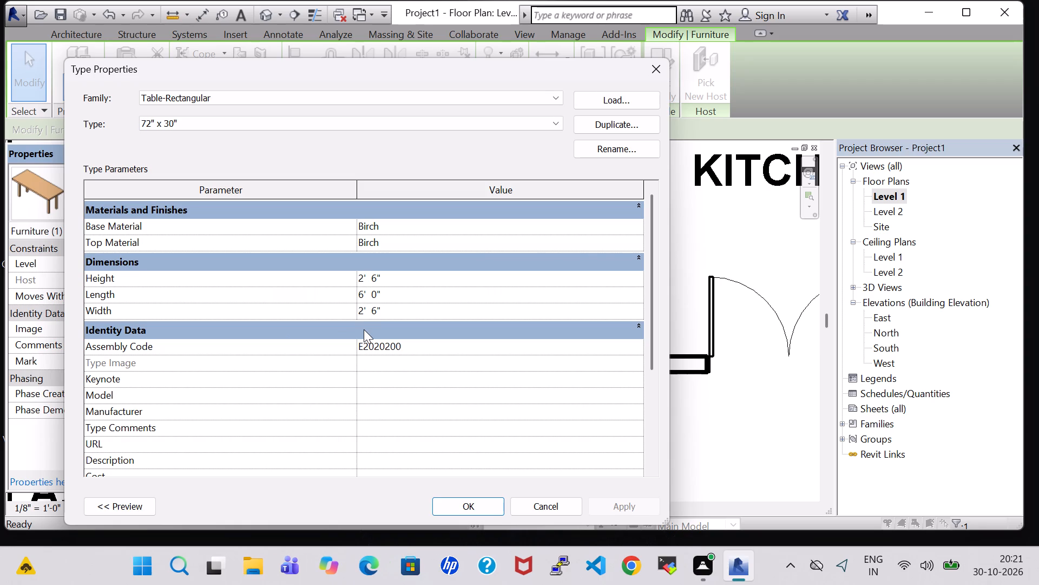
key("5")
key("Return")
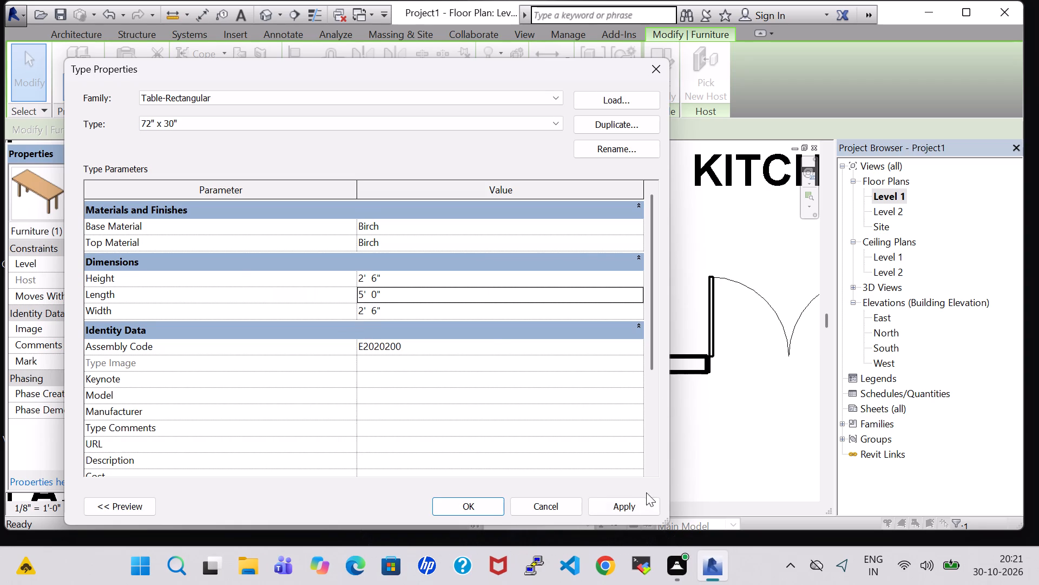
left_click(641, 509)
left_click(485, 509)
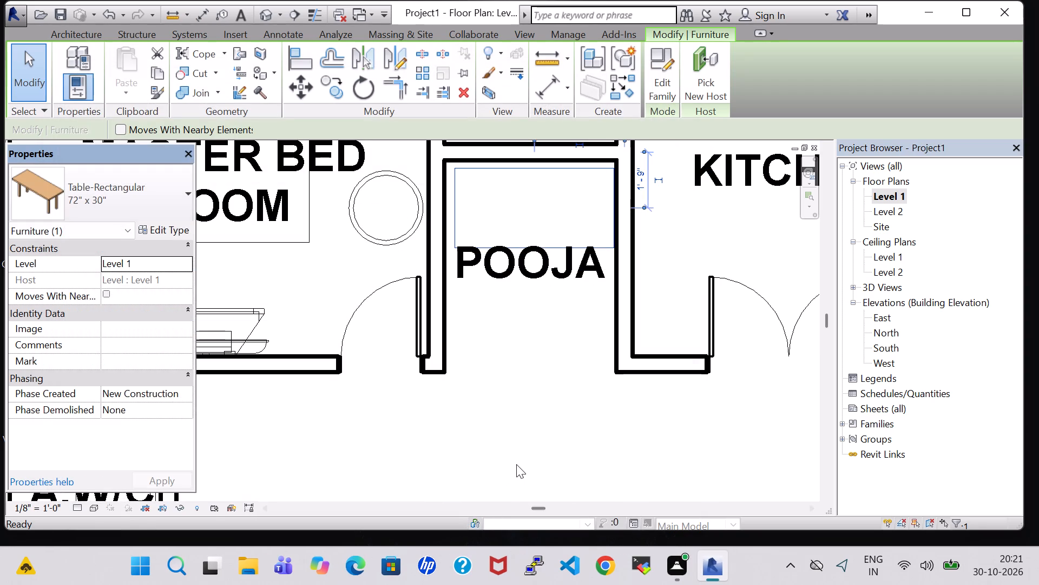
Nudge the POOJA table slightly toward the master bedroom wall and the OTS wall so it fits between the side walls.
key("Left")
left_click(505, 361)
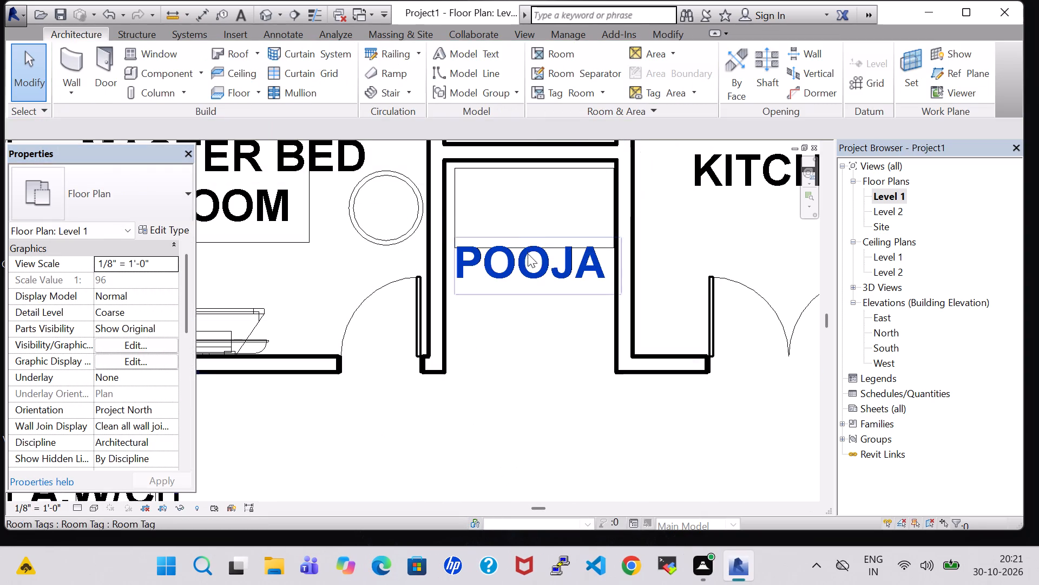
left_click(577, 173)
key("Left")
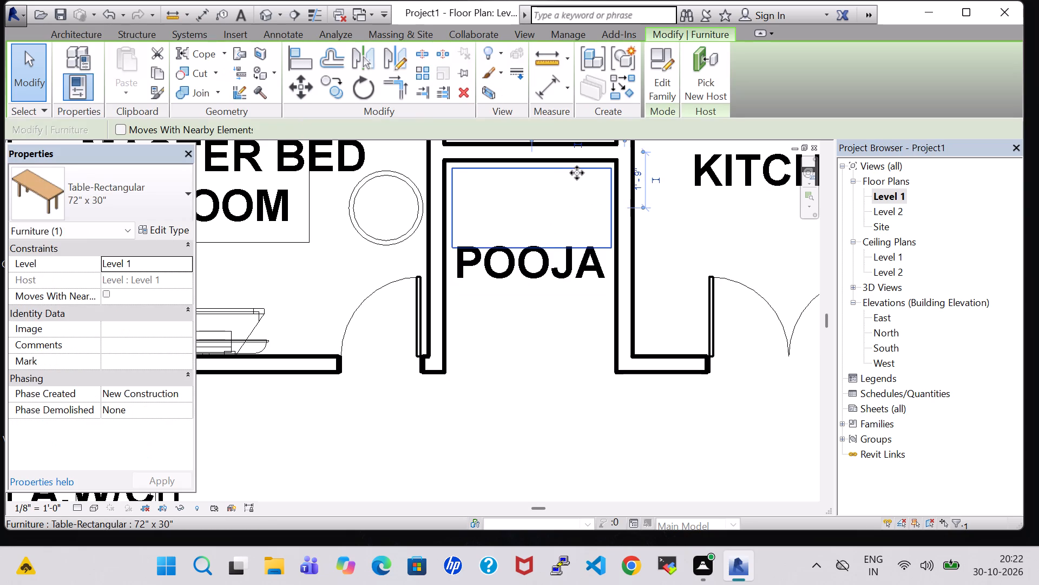
key("Up")
key("Left")
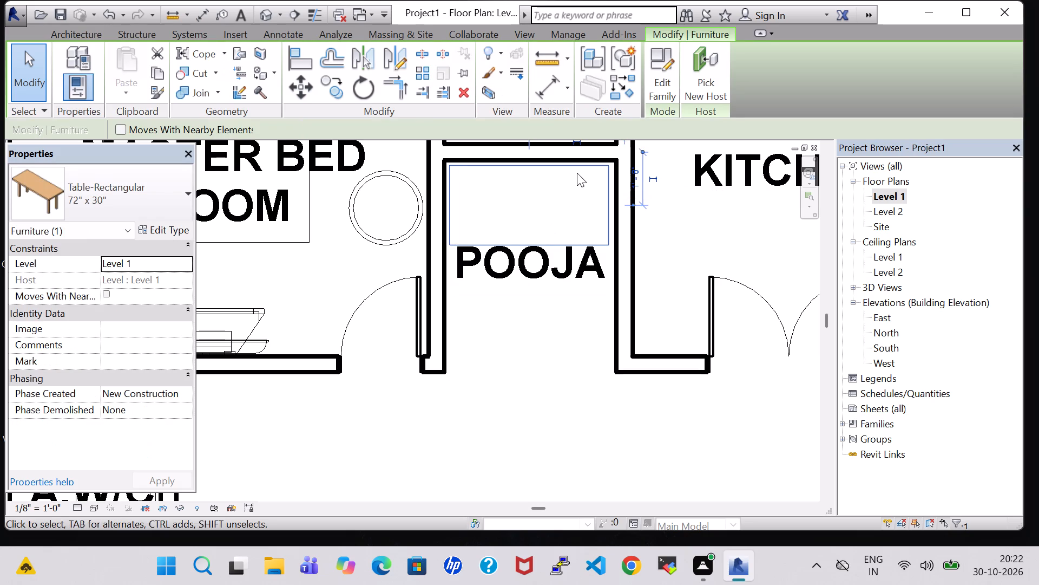
left_click(520, 373)
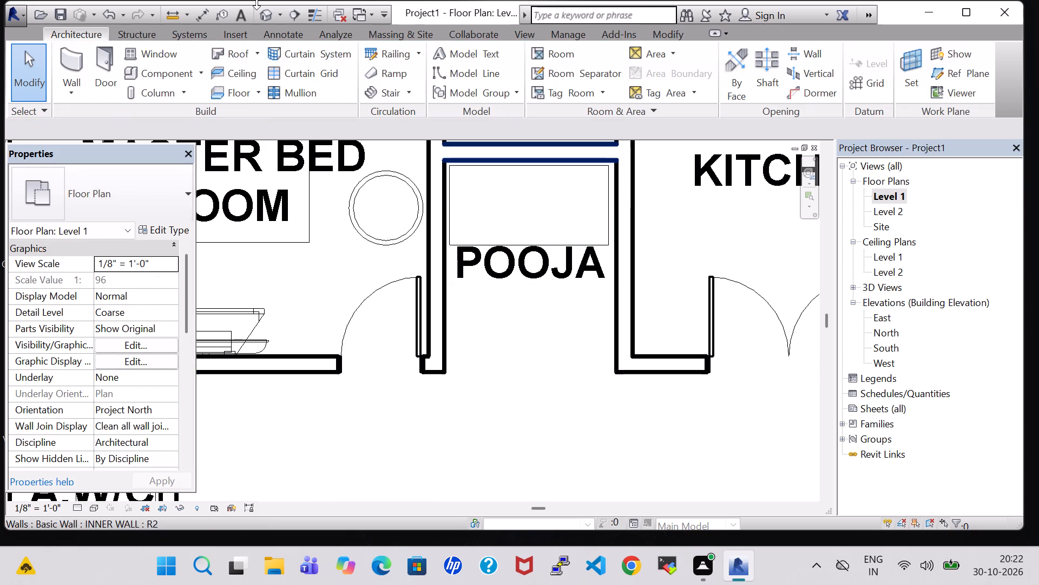
Examine the POOJA room's rectangular table in the 3D view and return to the Level 1 floor plan.
left_click(260, 11)
scroll(672, 339, "down", 3)
scroll(596, 339, "down", 4)
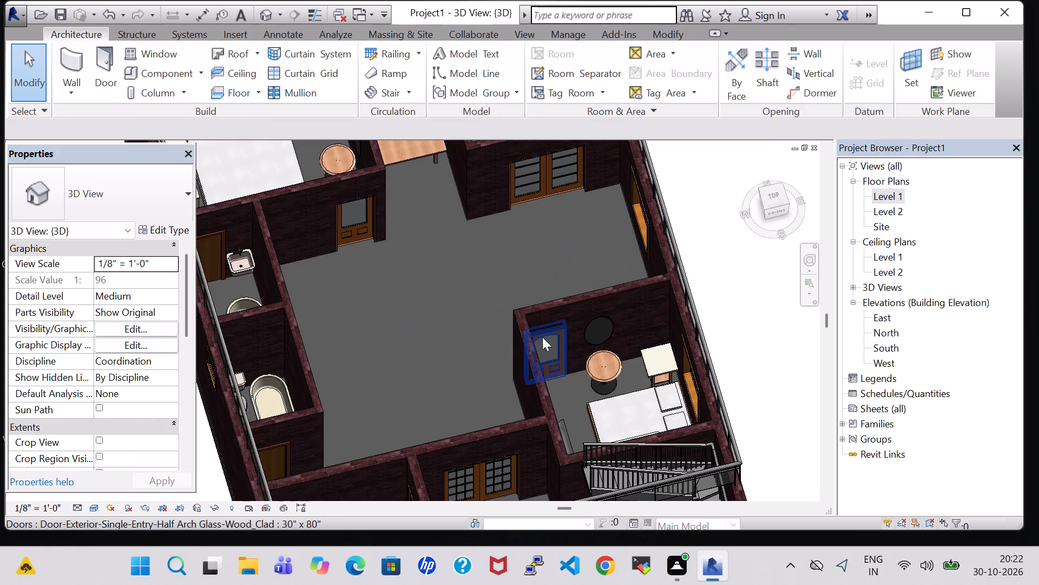
middle_click_drag(469, 259, 446, 196, "shift")
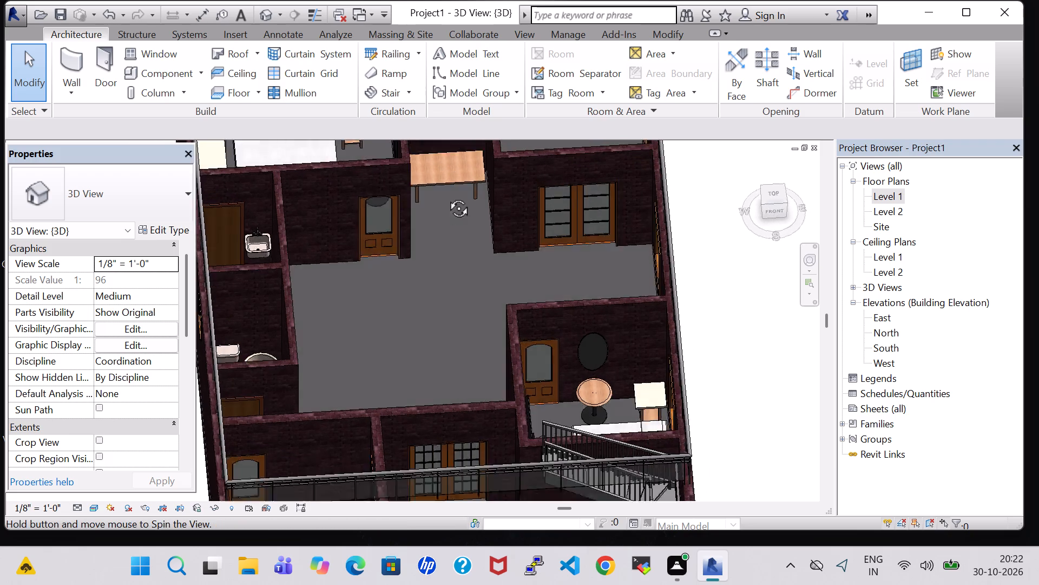
middle_click_drag(446, 196, 447, 157, "shift")
scroll(453, 257, "up", 3)
middle_click_drag(456, 253, 451, 238, "shift")
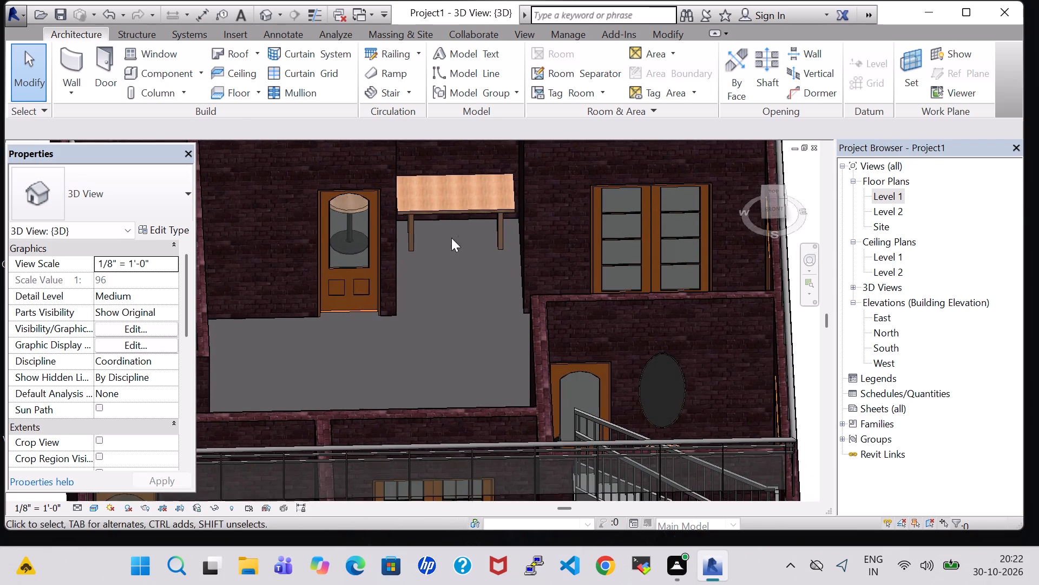
middle_click_drag(451, 238, 445, 277)
double_click(884, 199)
Load the Cabinet-File 2 Drawer family from the Storage folder of the US Imperial Furniture library.
scroll(358, 200, "down", 1)
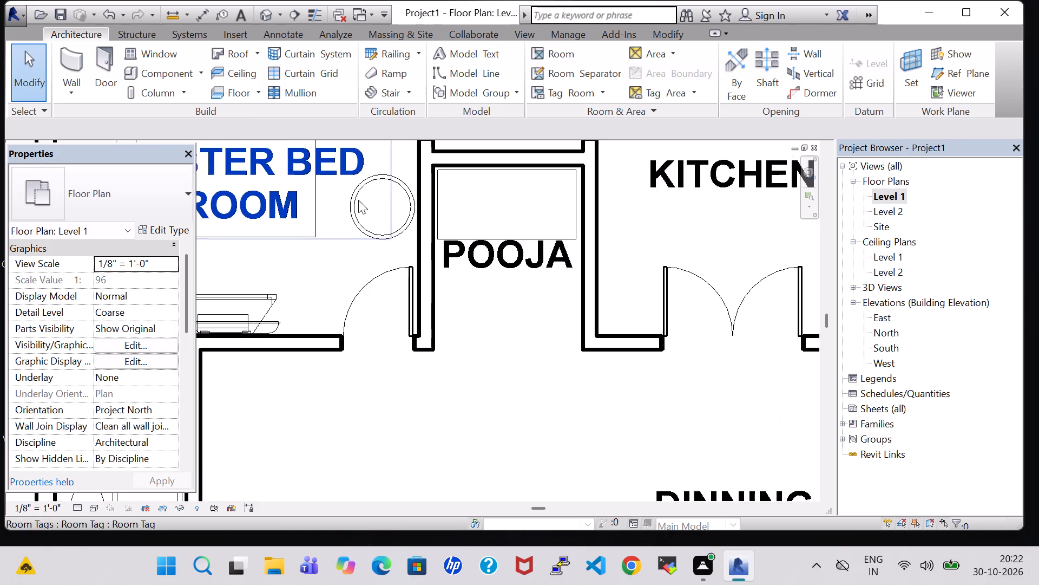
scroll(358, 200, "down", 4)
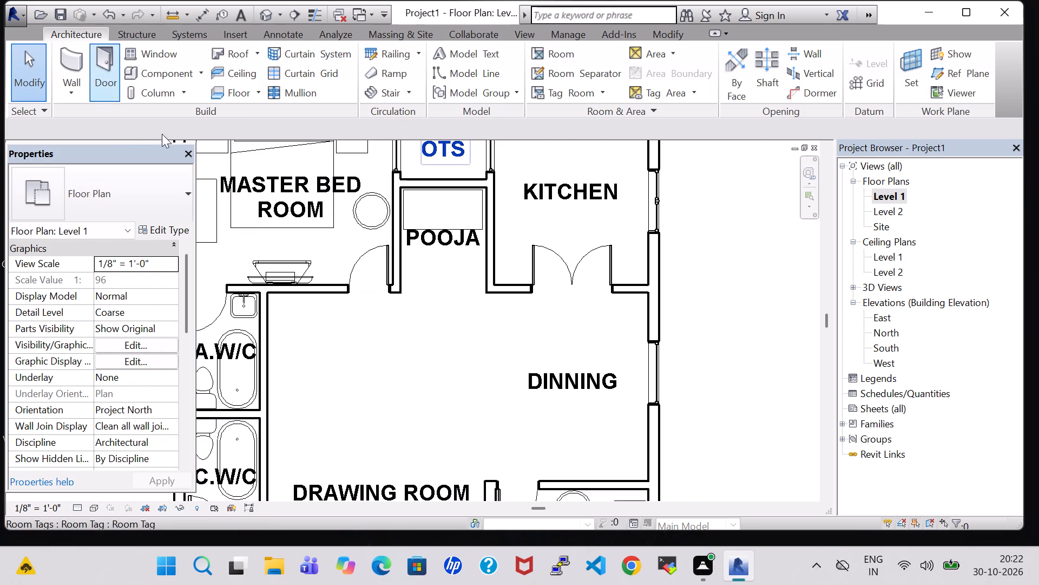
left_click(159, 76)
left_click(649, 86)
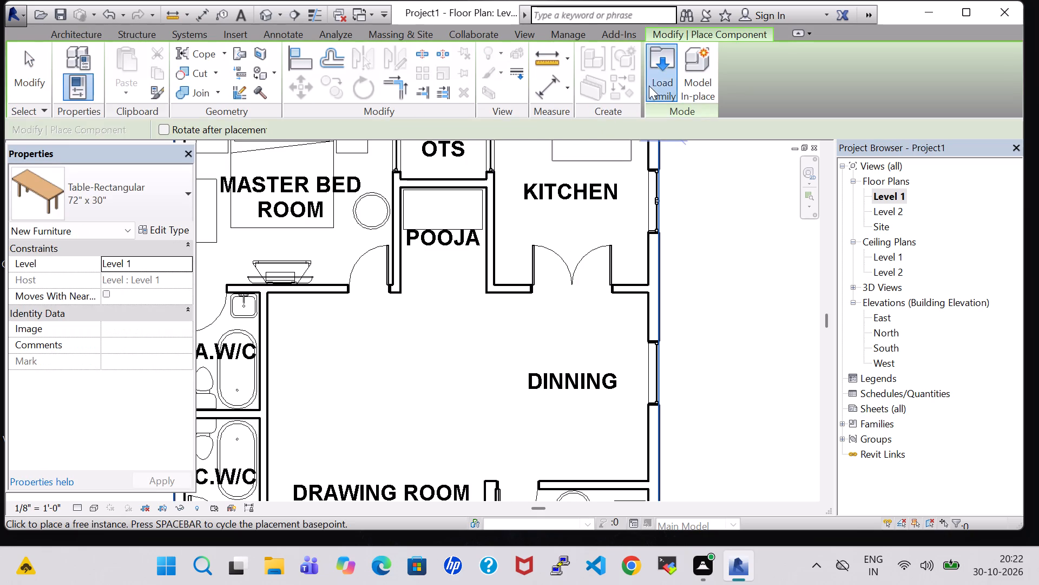
scroll(542, 253, "down", 1)
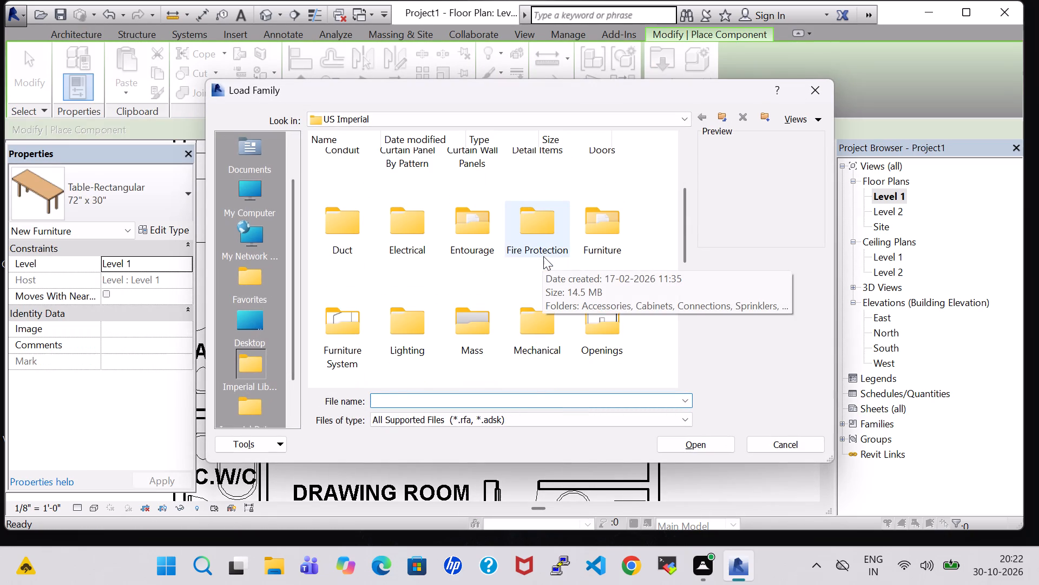
double_click(607, 237)
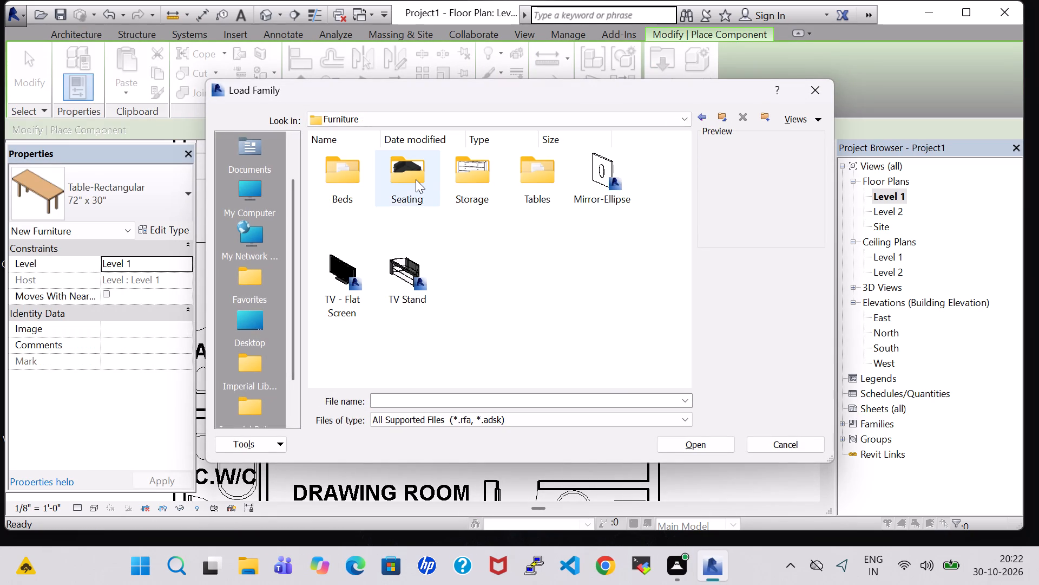
double_click(550, 175)
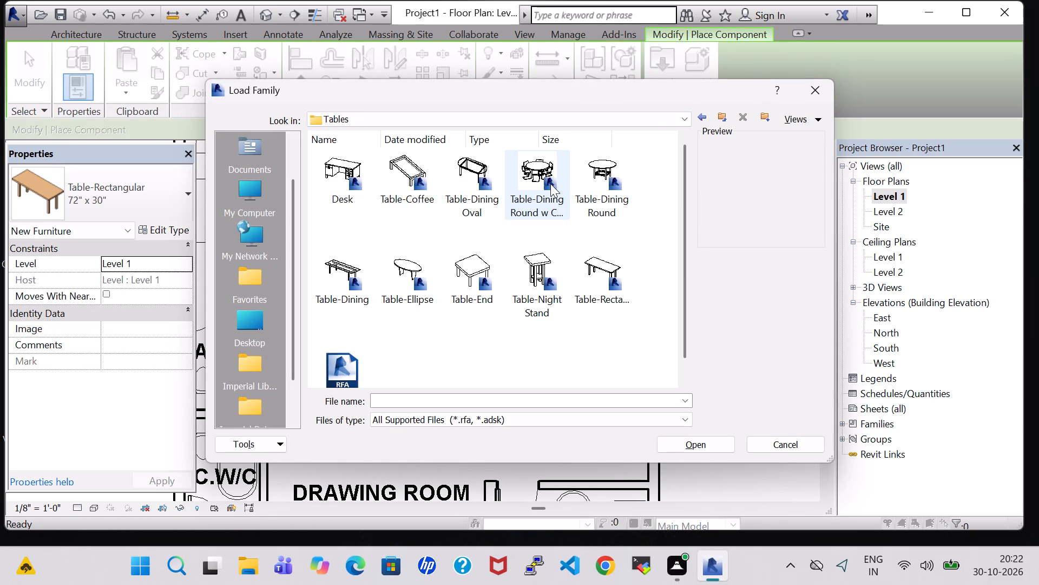
left_click(700, 116)
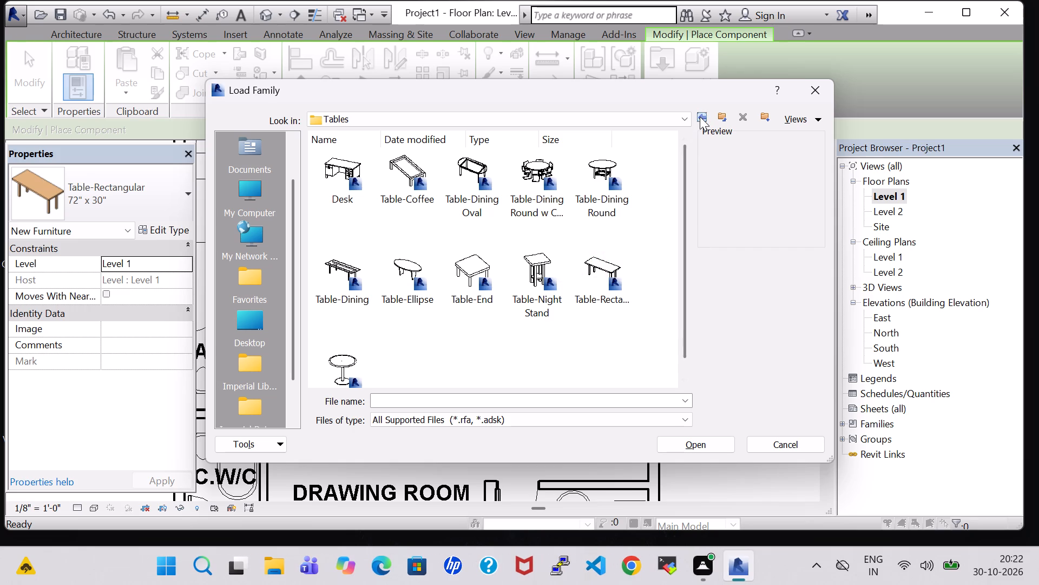
double_click(479, 170)
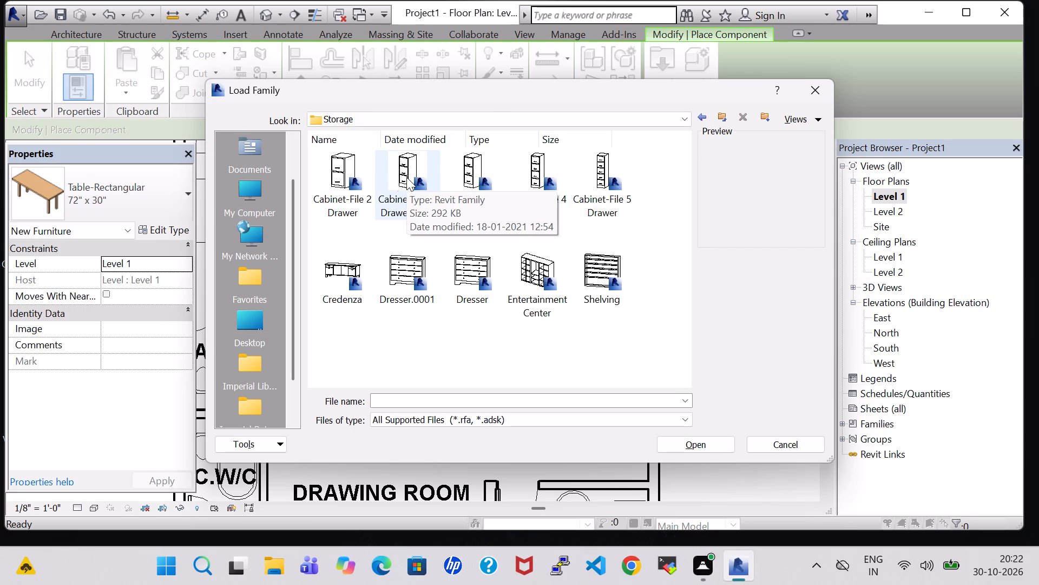
left_click(354, 183)
left_click(706, 451)
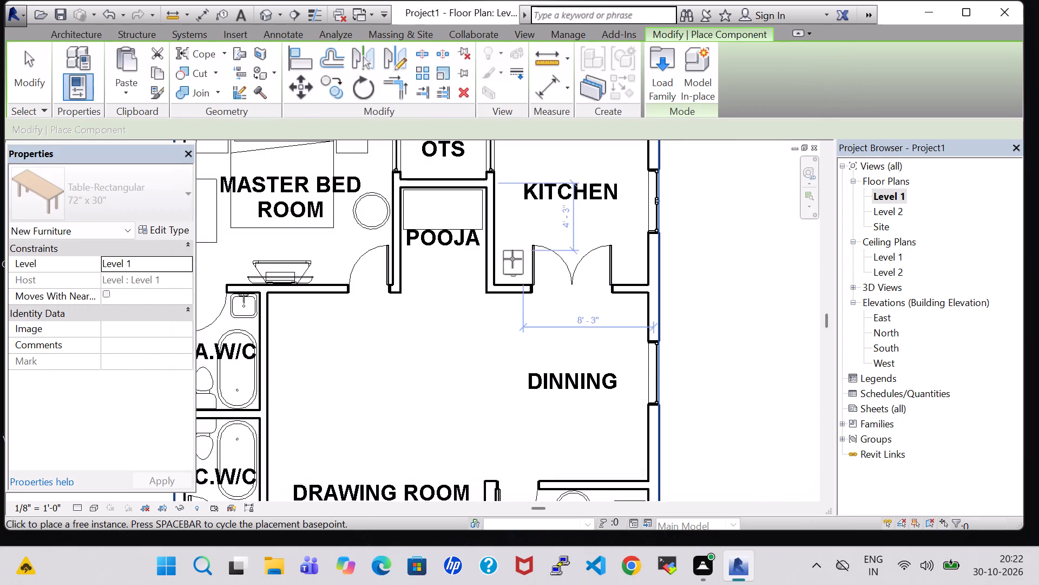
Place one rotated 15" x 18" file cabinet in the POOJA room against the master bedroom wall, about 4' 3" from the OTS-side wall.
scroll(432, 270, "up", 1)
key("space")
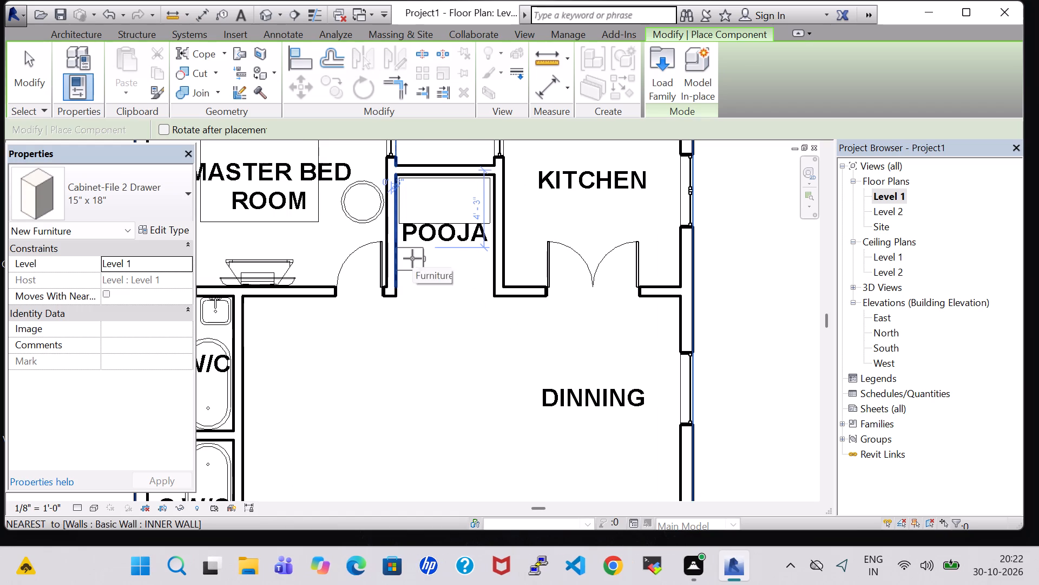
left_click(412, 258)
key("Escape")
key("Escape")
key("Escape")
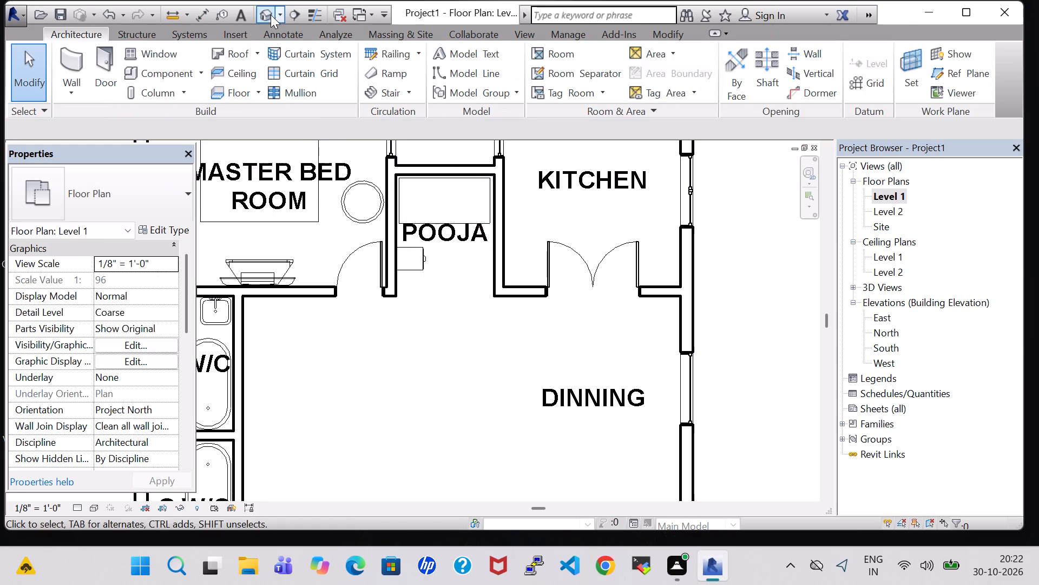
Examine the POOJA room's file cabinet and table in the 3D view, and return to the Level 1 floor plan.
left_click(269, 14)
middle_click_drag(475, 362, 470, 362, "shift")
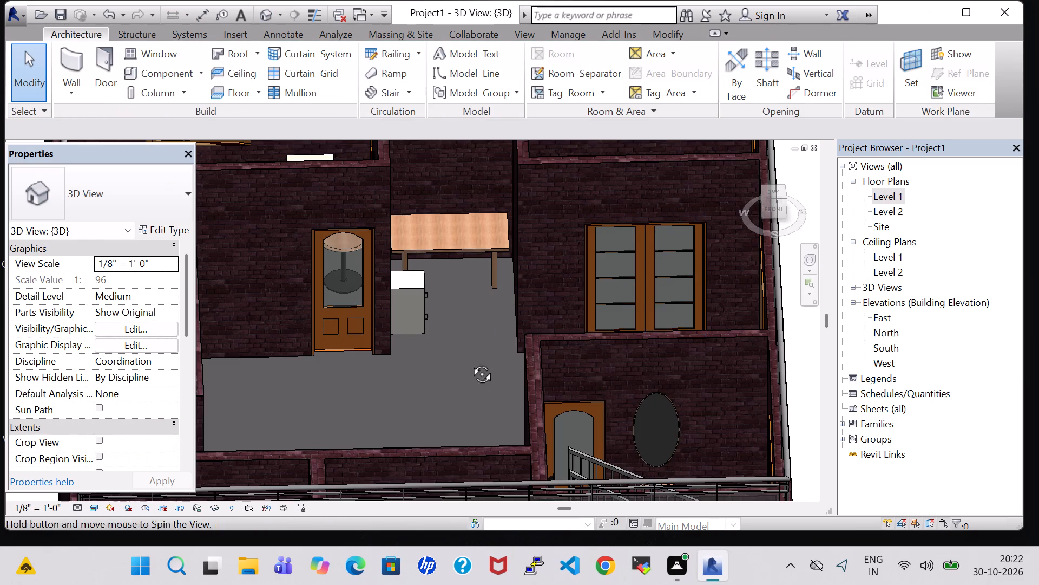
middle_click_drag(470, 362, 452, 361, "shift")
middle_click_drag(447, 360, 466, 322, "shift")
scroll(466, 322, "down", 5)
middle_click(685, 317, "shift")
middle_click_drag(683, 358, 682, 389, "shift")
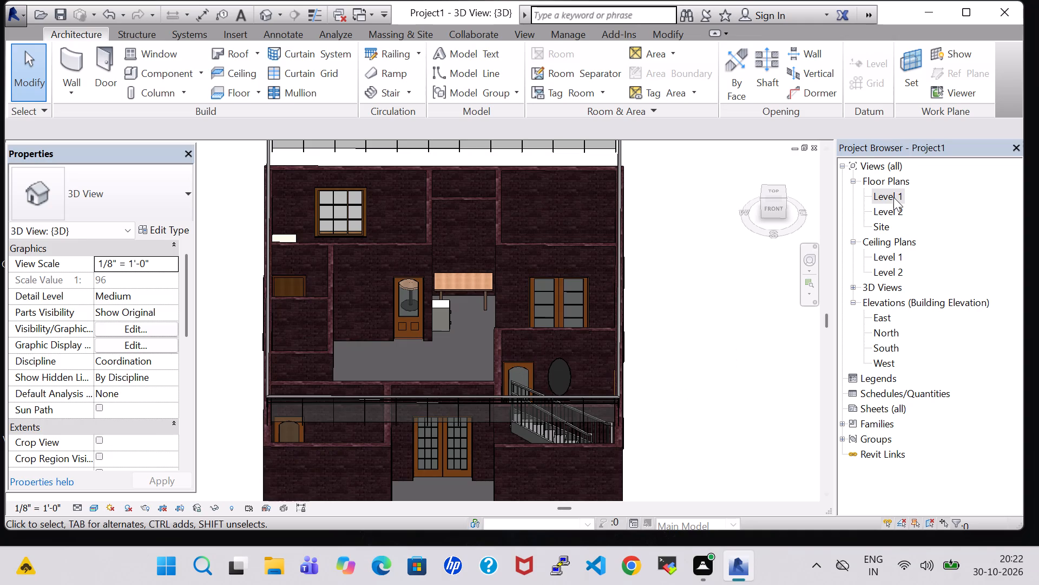
double_click(893, 197)
Load the Table-Dining Round w Chairs family from the Tables folder of the US Imperial Furniture library.
scroll(545, 296, "down", 5)
middle_click_drag(669, 295, 657, 267)
scroll(657, 267, "down", 1)
middle_click_drag(686, 339, 685, 329)
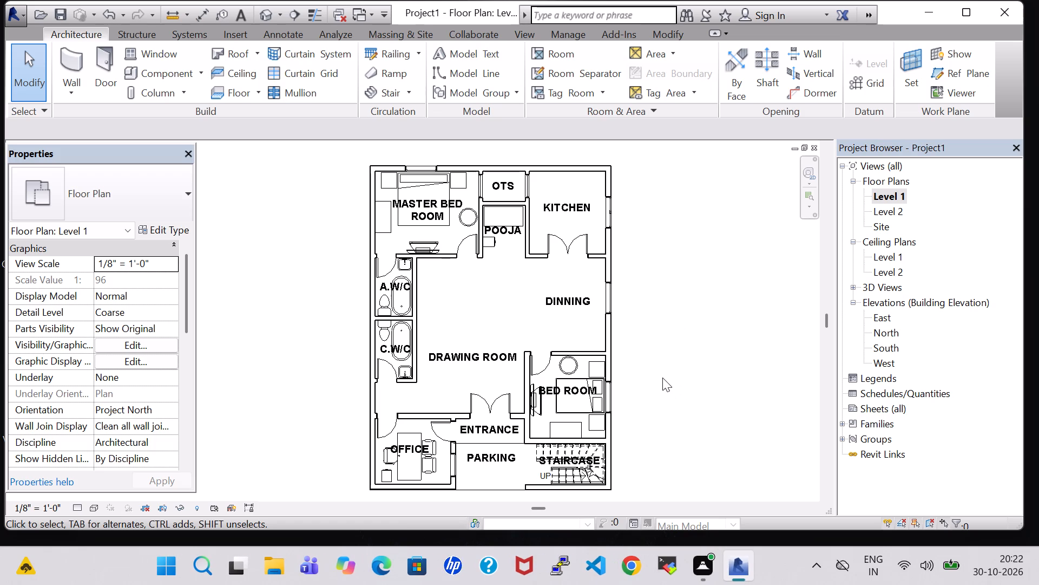
left_click(153, 69)
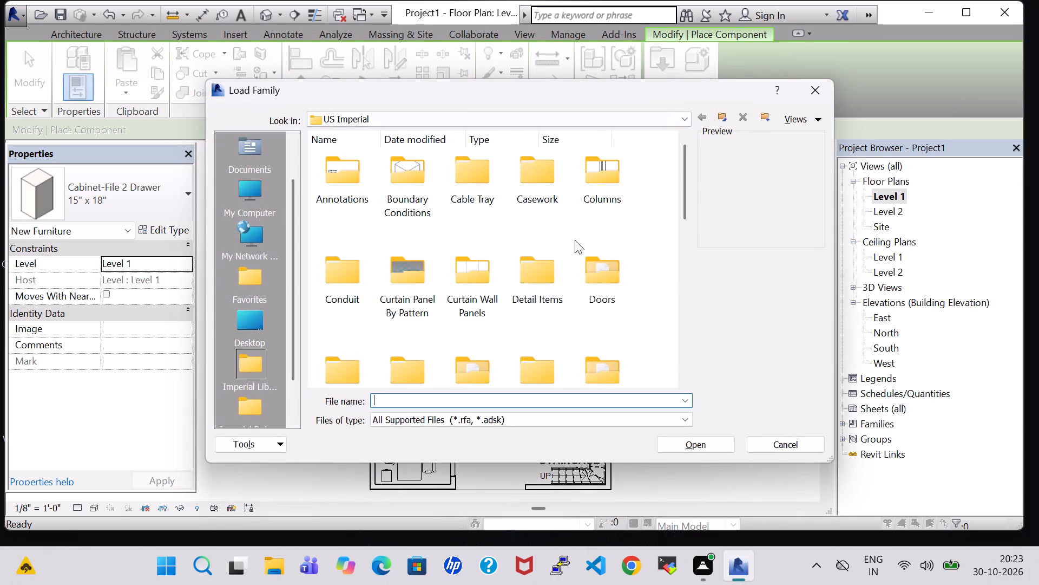
scroll(564, 274, "down", 1)
double_click(589, 242)
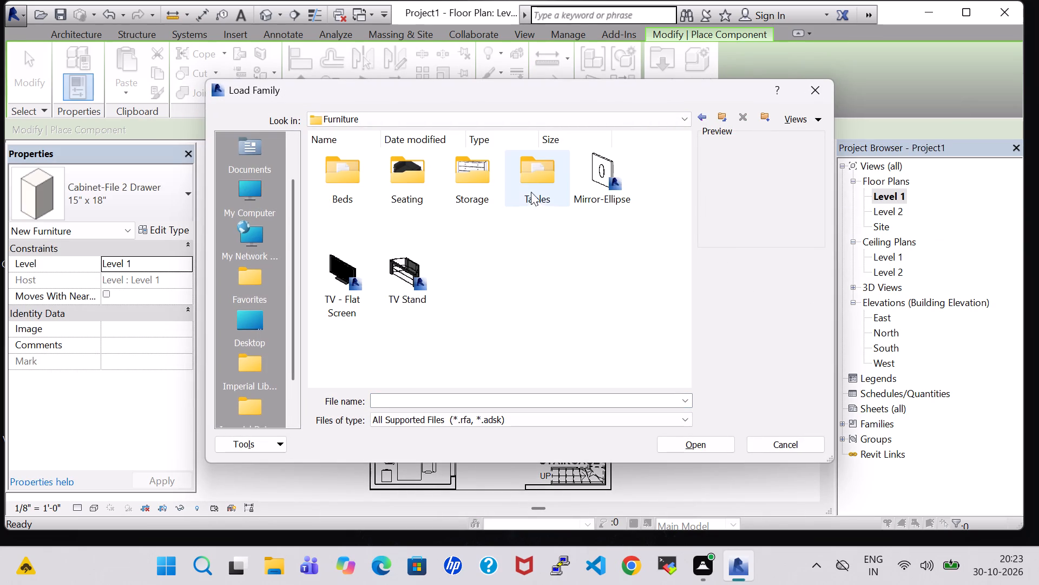
double_click(527, 174)
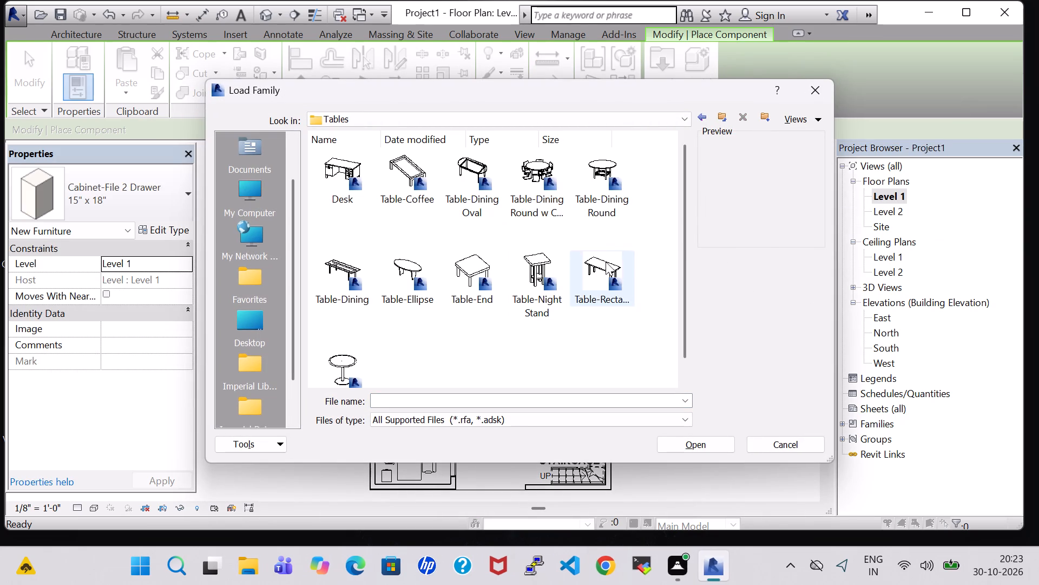
left_click(553, 175)
left_click(724, 448)
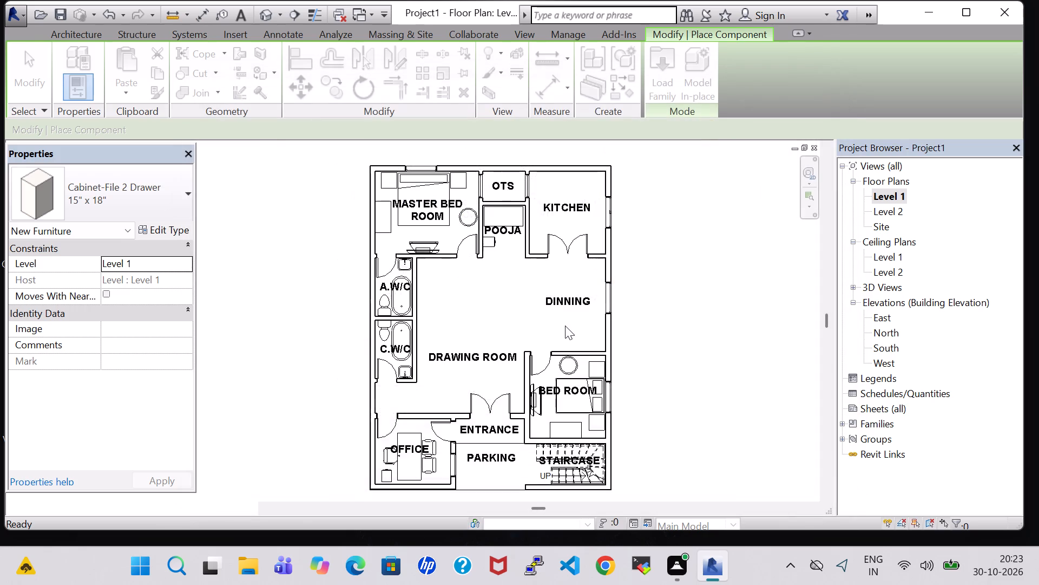
Place one 36" Diameter round dining table with chairs in the DINNING area, about 5' 1" from the exterior window wall.
scroll(565, 316, "up", 7)
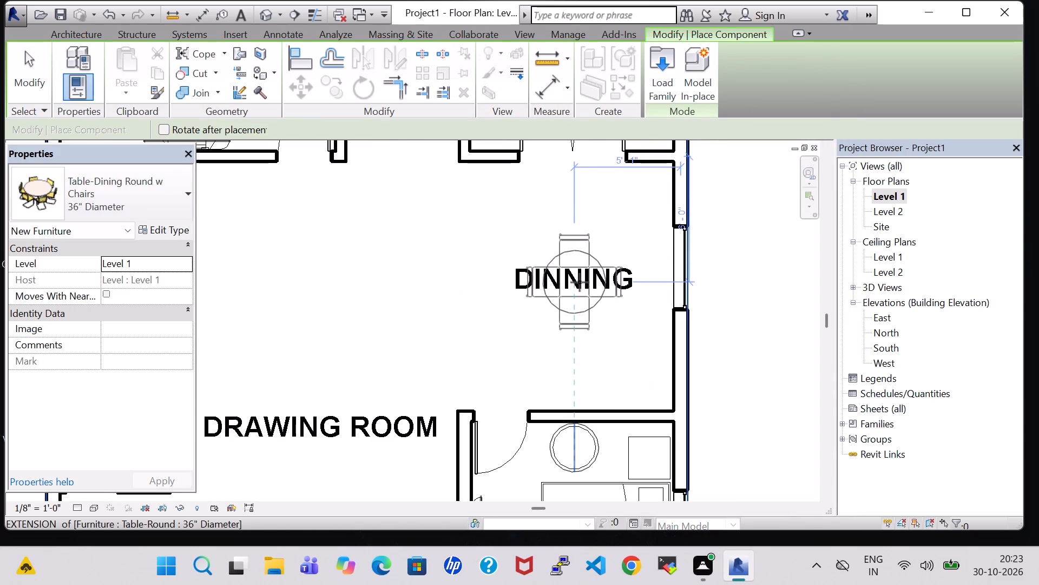
left_click(580, 282)
key("Escape")
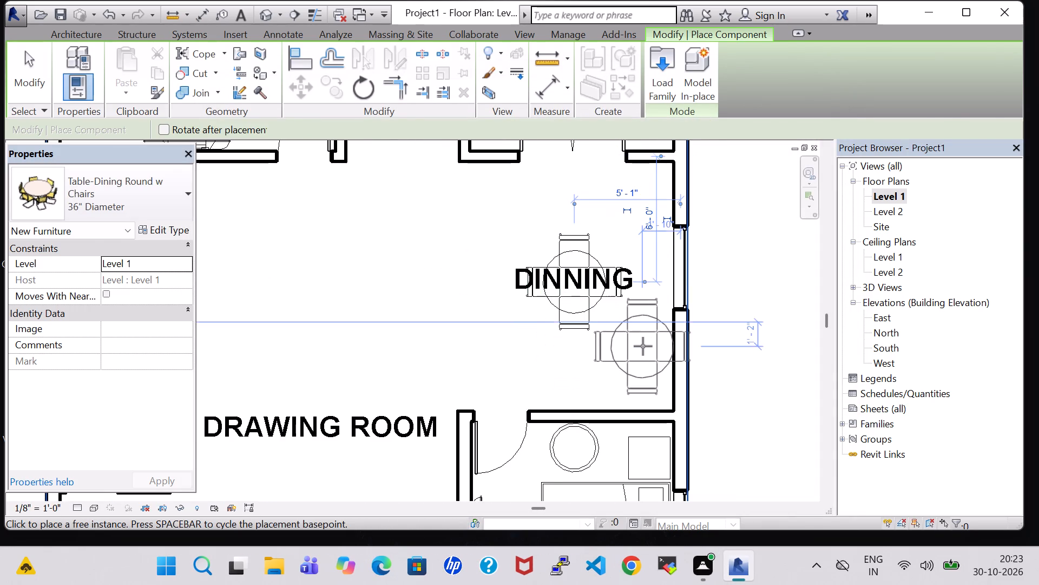
key("Escape")
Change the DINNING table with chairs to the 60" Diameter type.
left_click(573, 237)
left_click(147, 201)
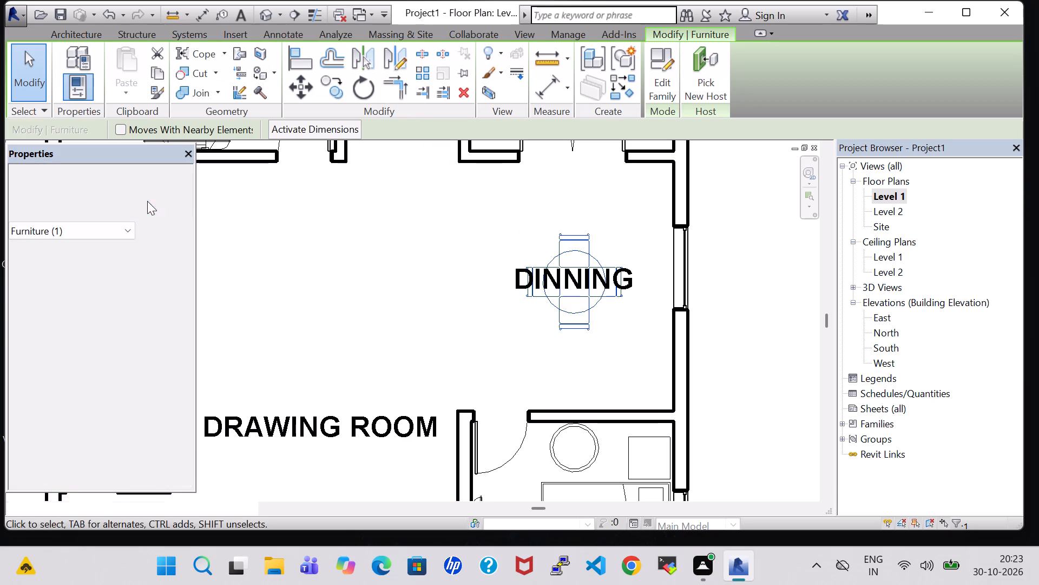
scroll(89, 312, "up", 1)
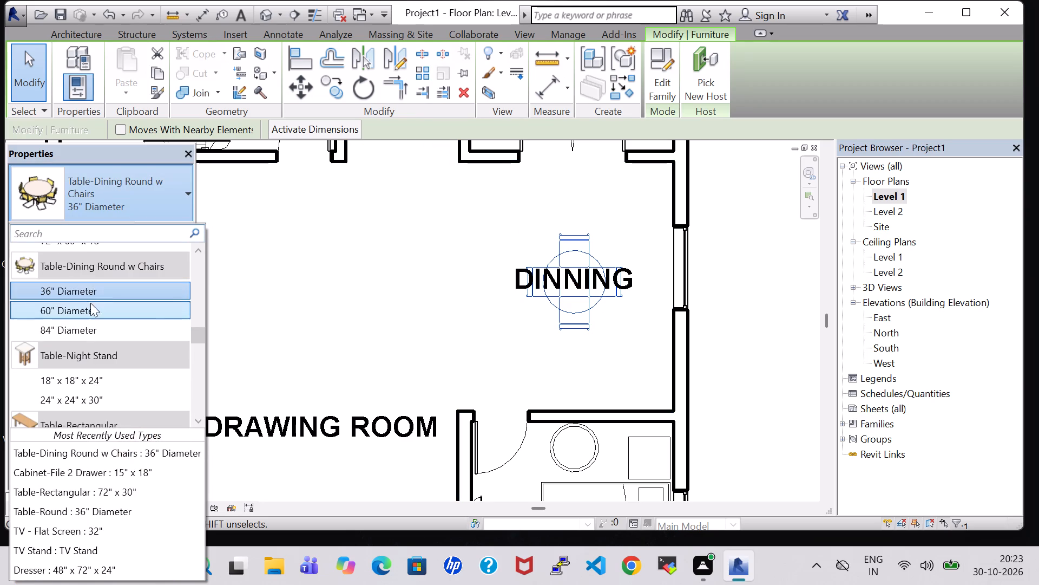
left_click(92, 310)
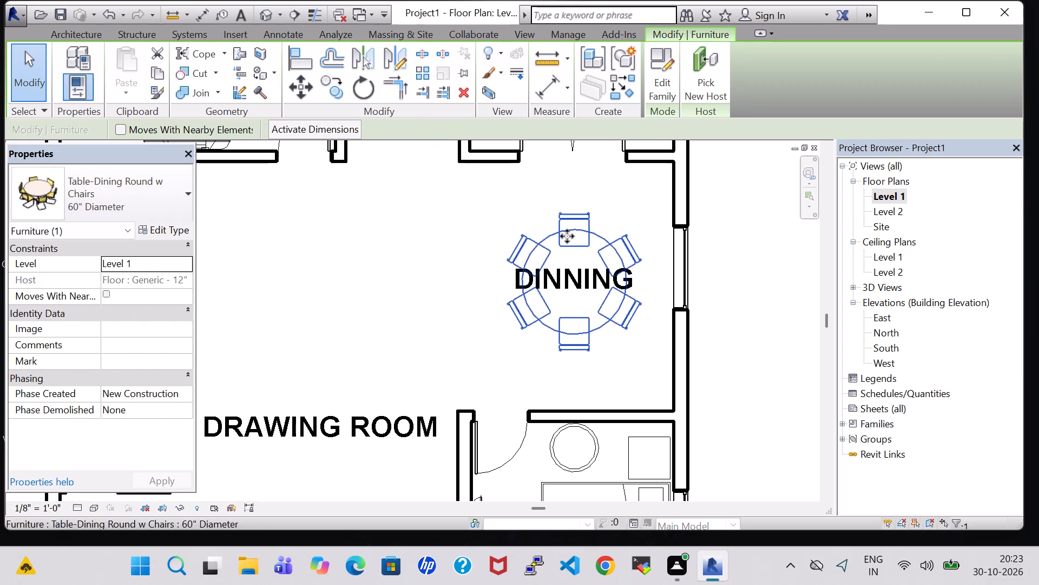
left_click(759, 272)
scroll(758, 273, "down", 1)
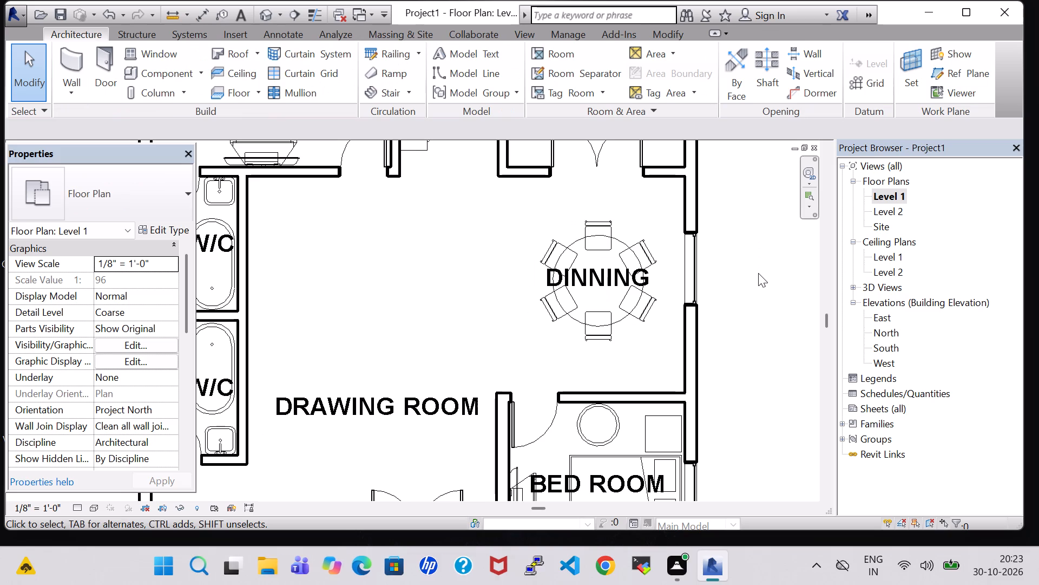
Switch the DINNING table with chairs back to the 36" Diameter type.
left_click(614, 245)
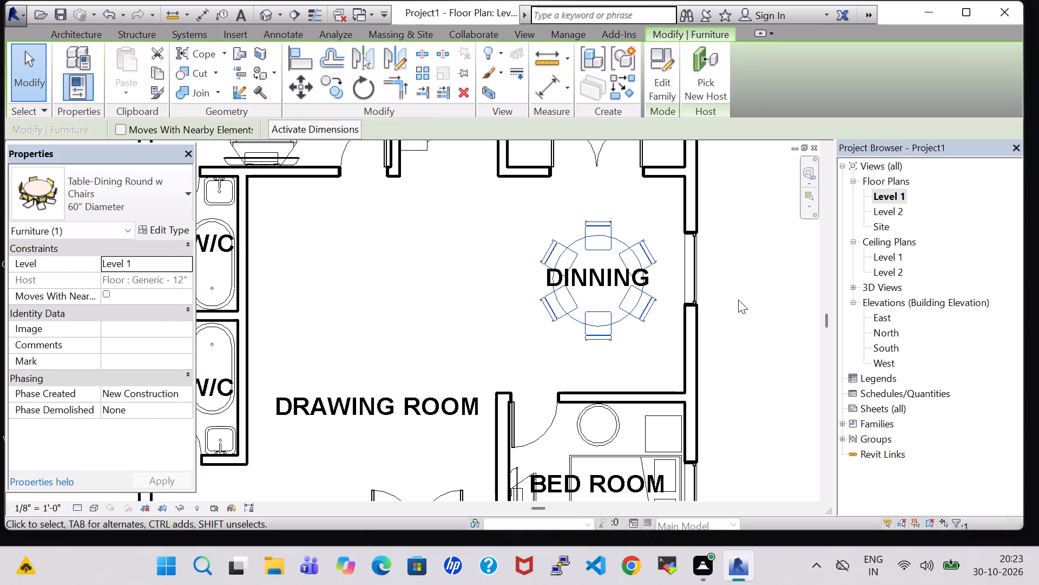
left_click(610, 238)
left_click(144, 203)
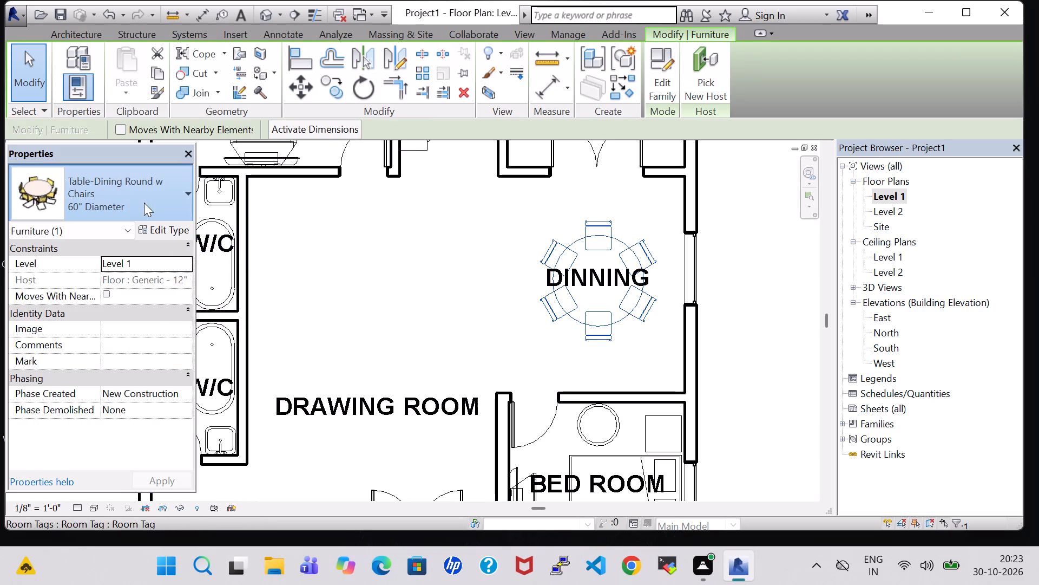
left_click(123, 292)
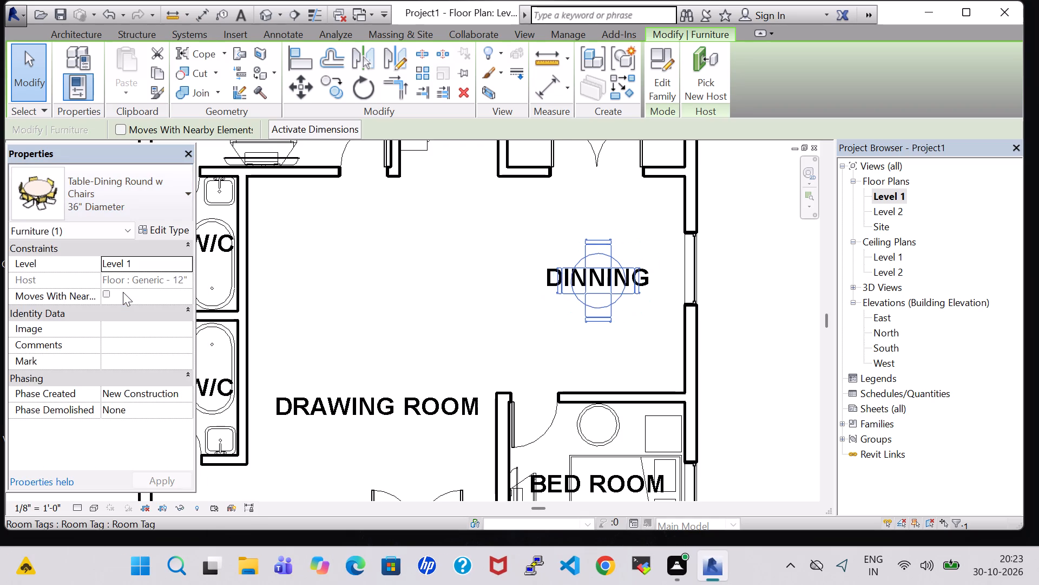
Edit the 36" Diameter dining table type to have 6 chairs and a radius of 2' 6".
left_click(171, 227)
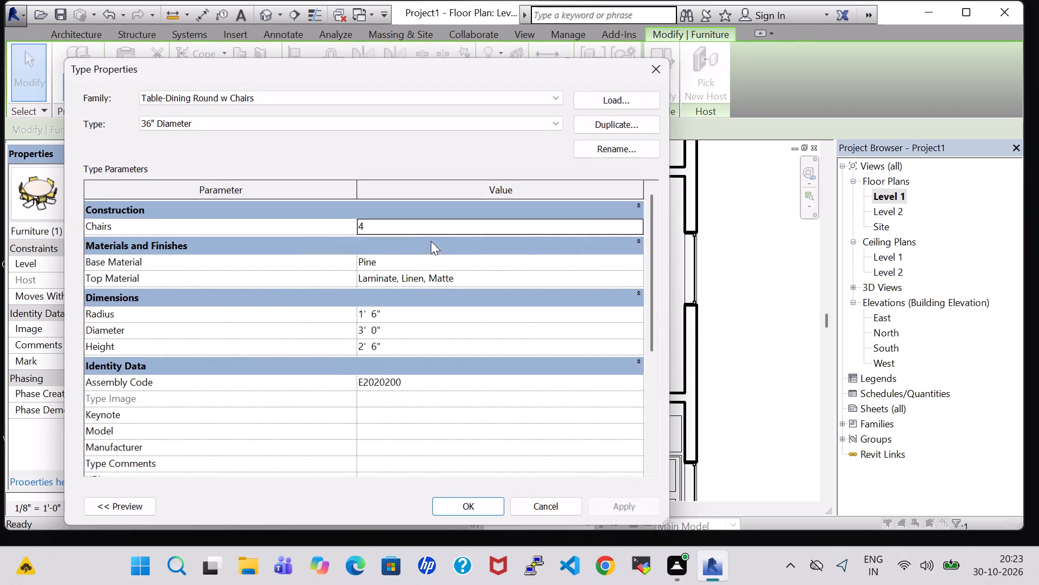
left_click(393, 231)
left_click(393, 231)
key("BackSpace")
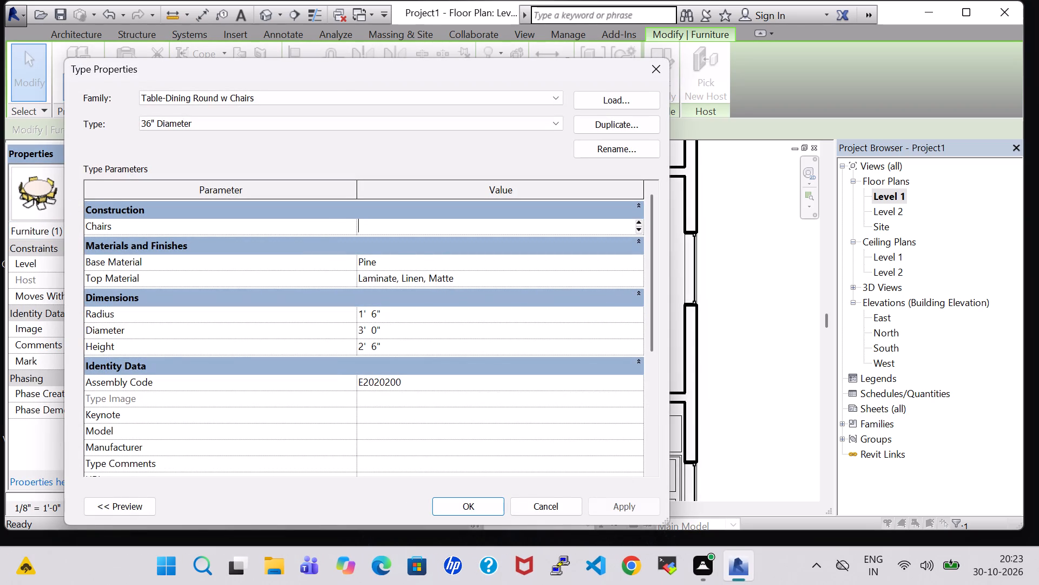
key("6")
left_click(363, 315)
key("Right")
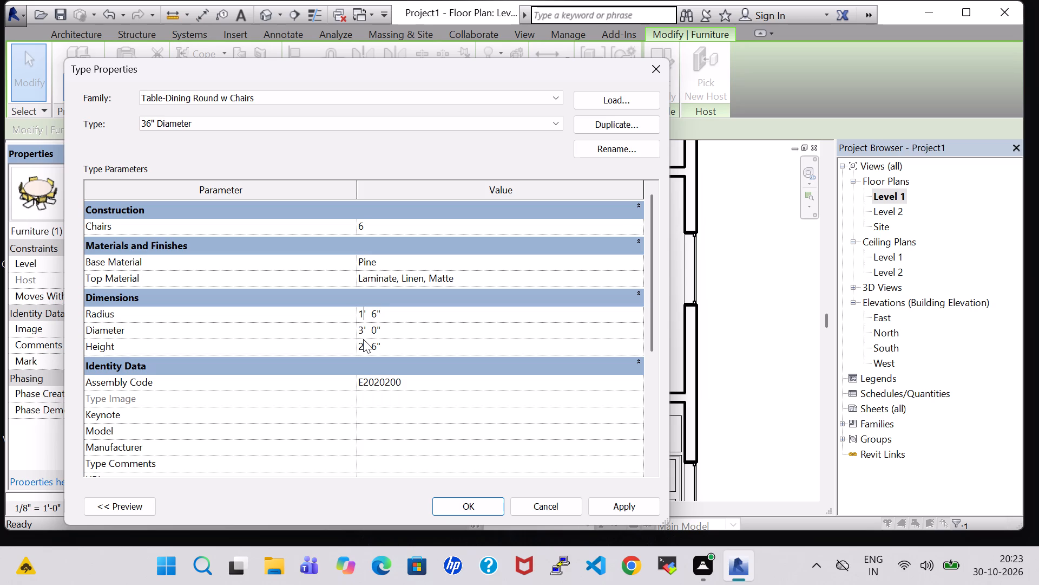
key("BackSpace")
key("2")
left_click(619, 512)
left_click(491, 501)
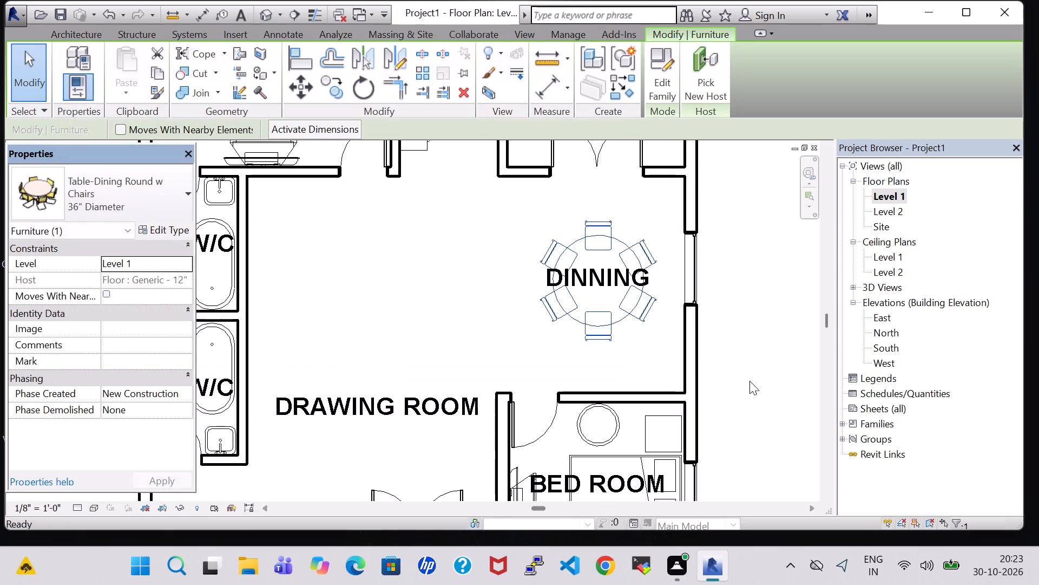
left_click(736, 351)
left_click(735, 285)
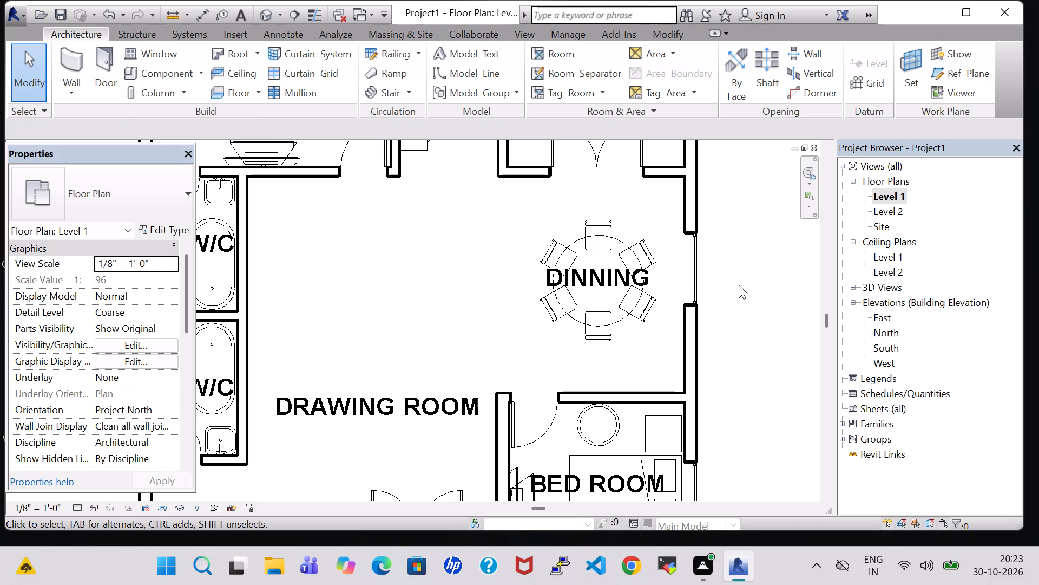
Nudge the round dining table with chairs slightly away from the exterior window wall in the DINNING area.
left_click(613, 308)
key("Left")
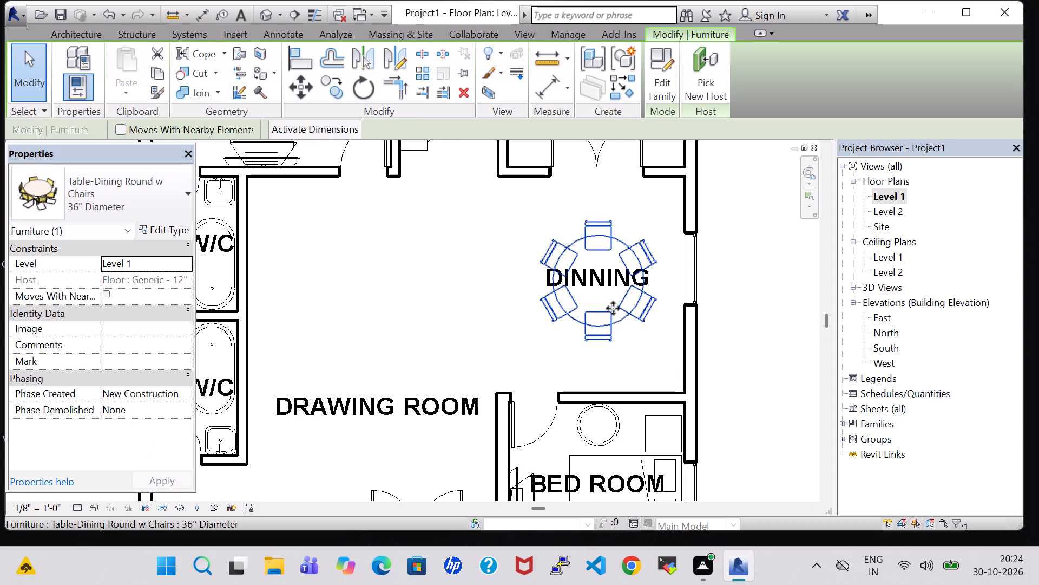
key("Left")
key("Left")
key("Left")
key("Left")
key("Left")
key("Right")
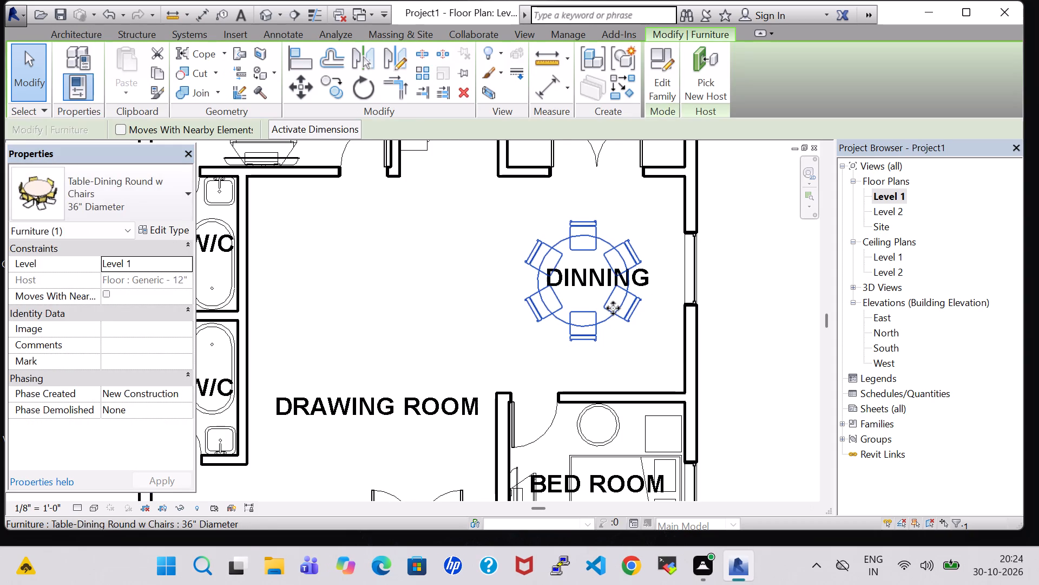
left_click(762, 287)
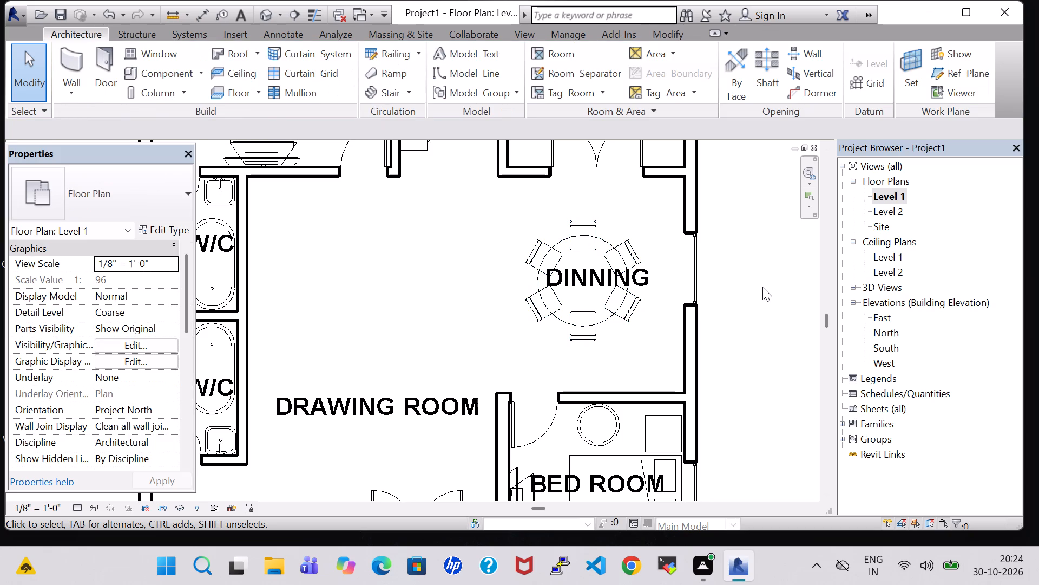
Load the Table-Dining family from the Tables folder of the US Imperial Furniture library.
left_click(162, 68)
left_click(675, 68)
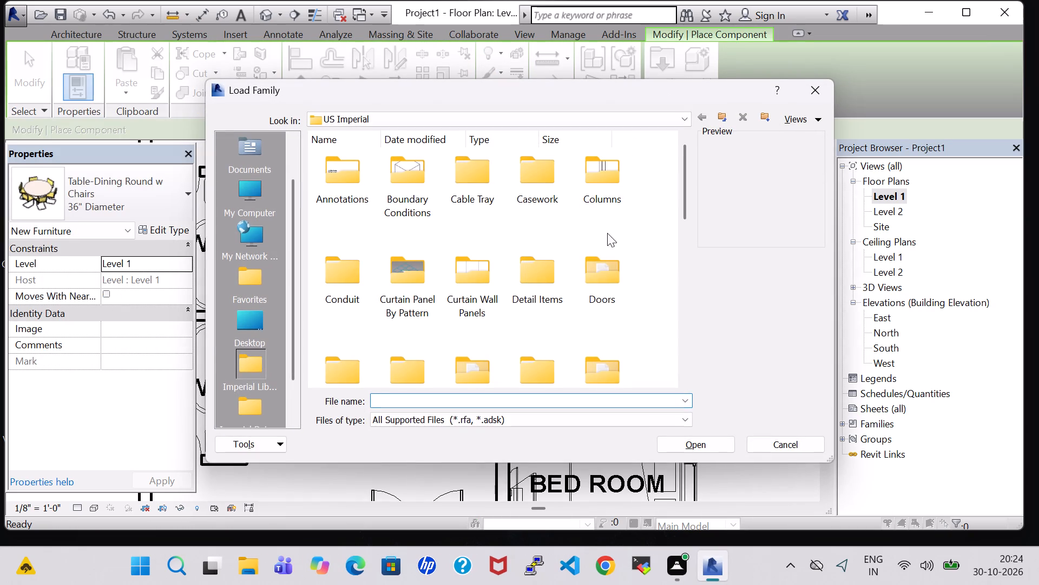
scroll(607, 264, "down", 1)
double_click(601, 226)
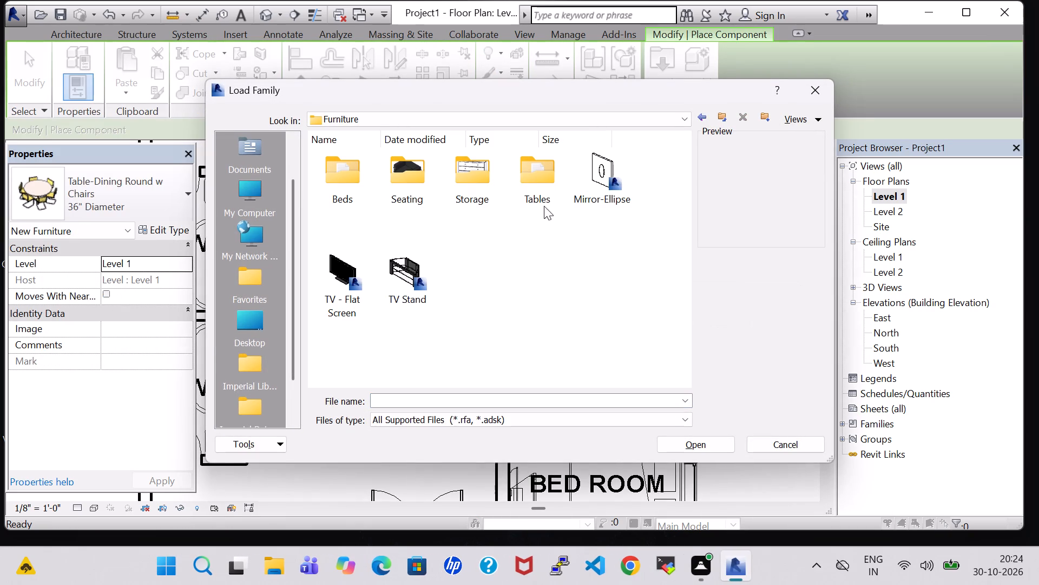
left_click(452, 184)
double_click(541, 183)
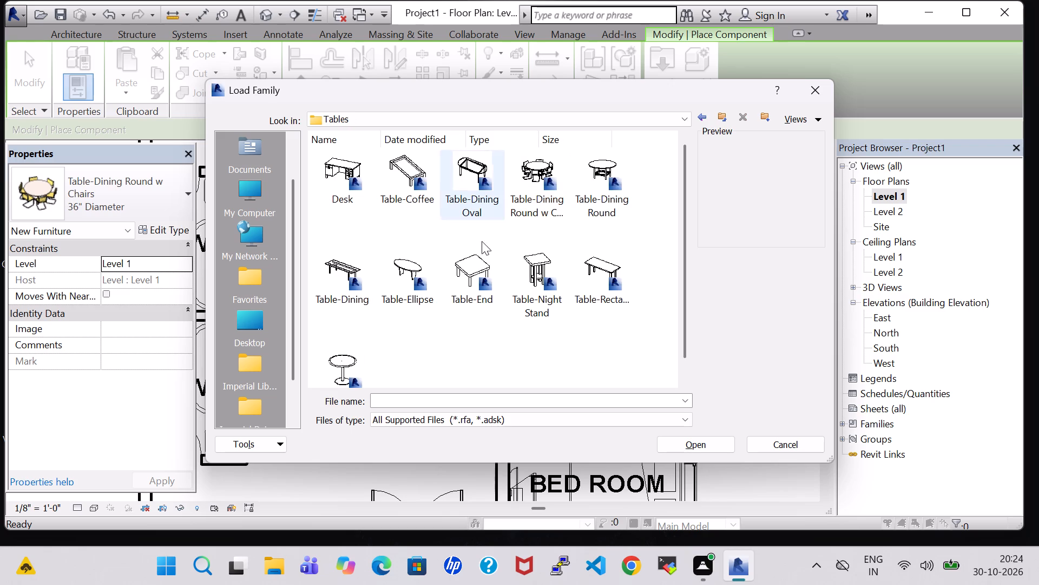
left_click(360, 287)
left_click(696, 450)
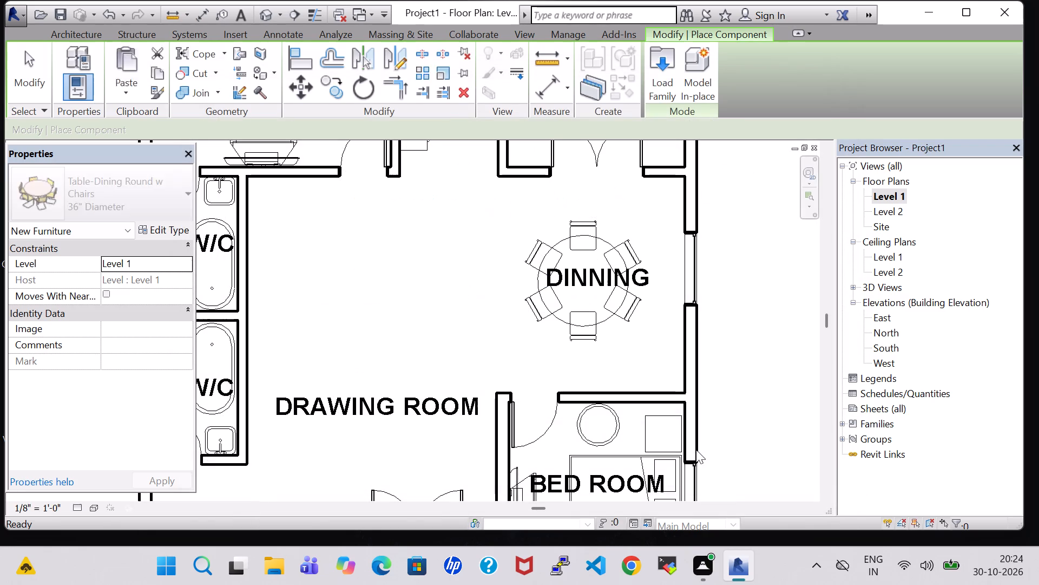
Place one rotated 30" x 84" x 22" Table-Dining lengthwise along the DINNING window wall, and nudge it closer to the wall.
scroll(686, 313, "up", 2)
key("space")
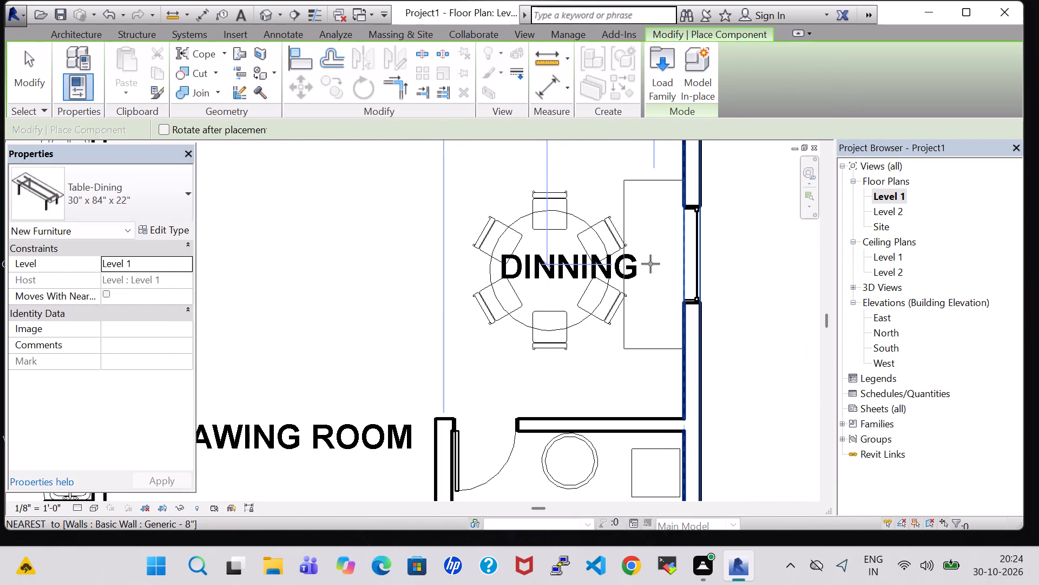
left_click(647, 264)
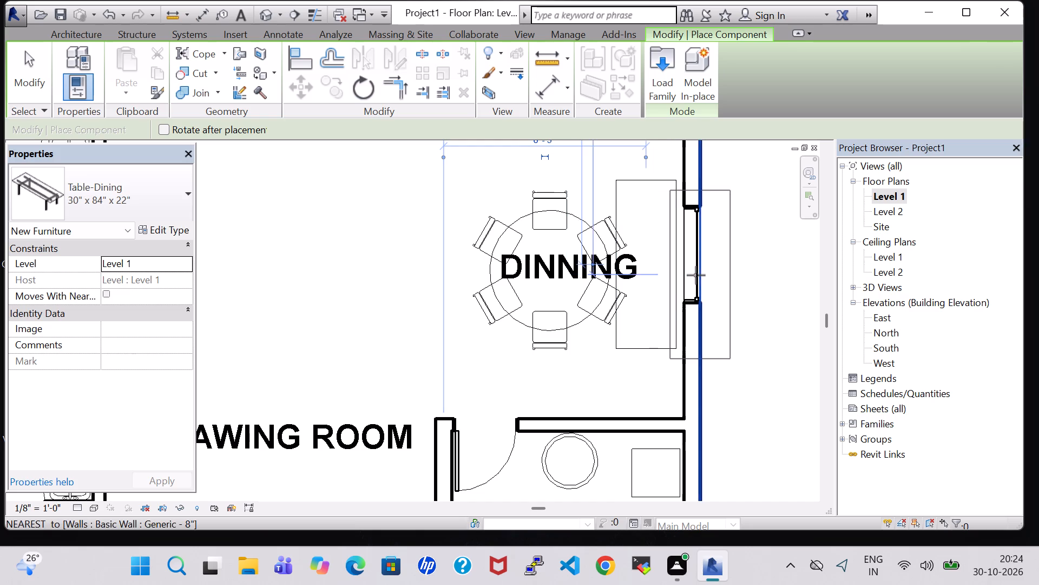
key("Escape")
key("Escape")
left_click(670, 343)
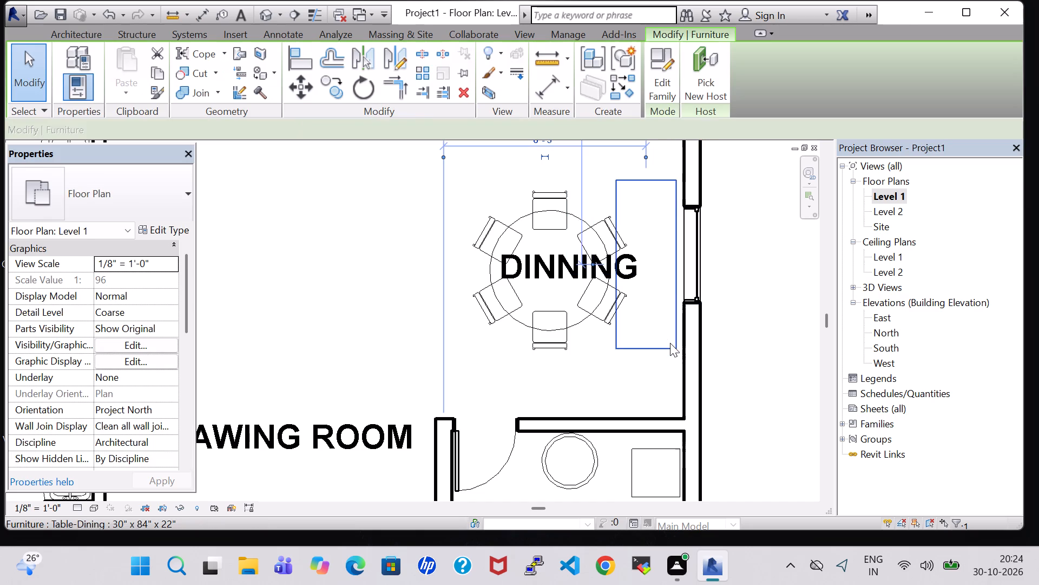
key("Right")
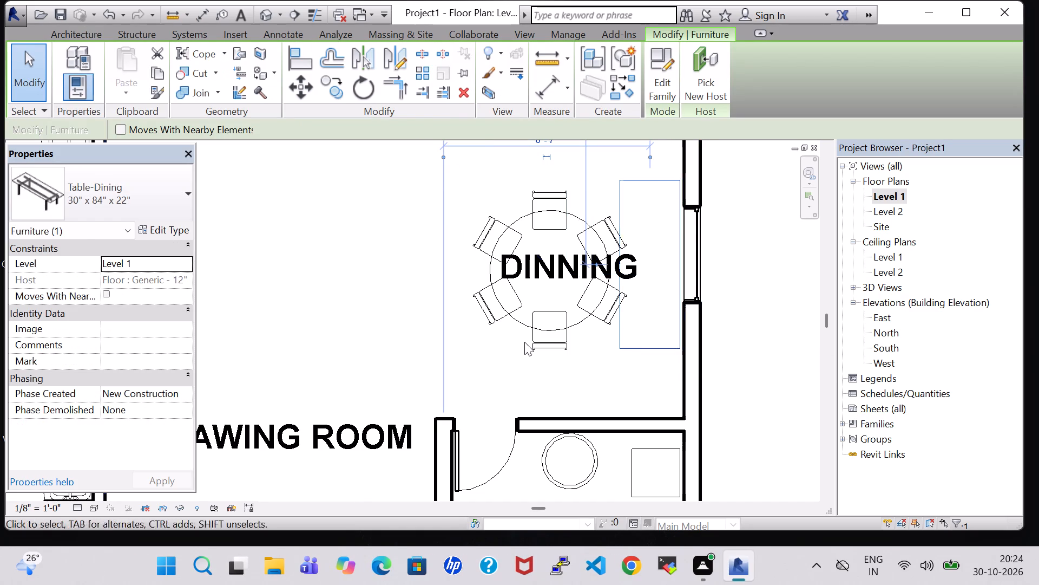
Nudge the round dining set clear of the rectangular table, farther from the window wall and slightly up the plan.
left_click(555, 339)
key("Left")
key("Left")
key("Left")
key("Left")
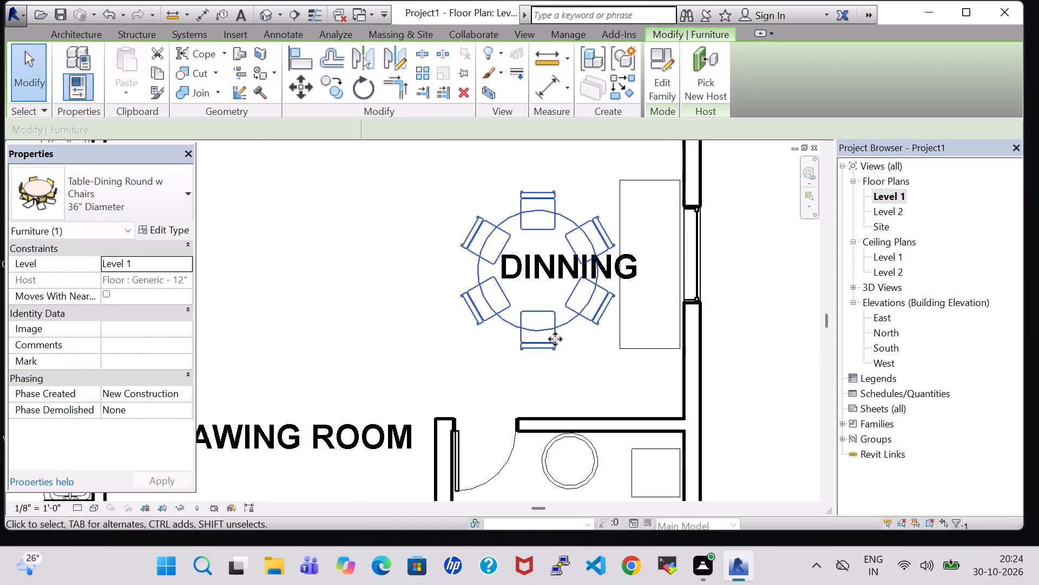
key("Left")
key("Left")
key("Left")
key("Left")
key("Left")
key("Right")
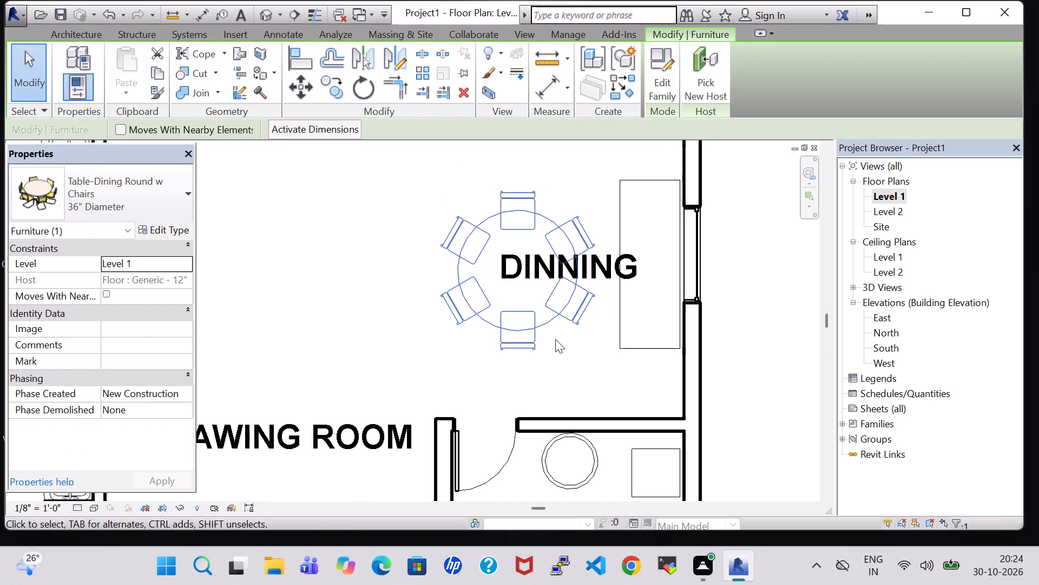
key("Up")
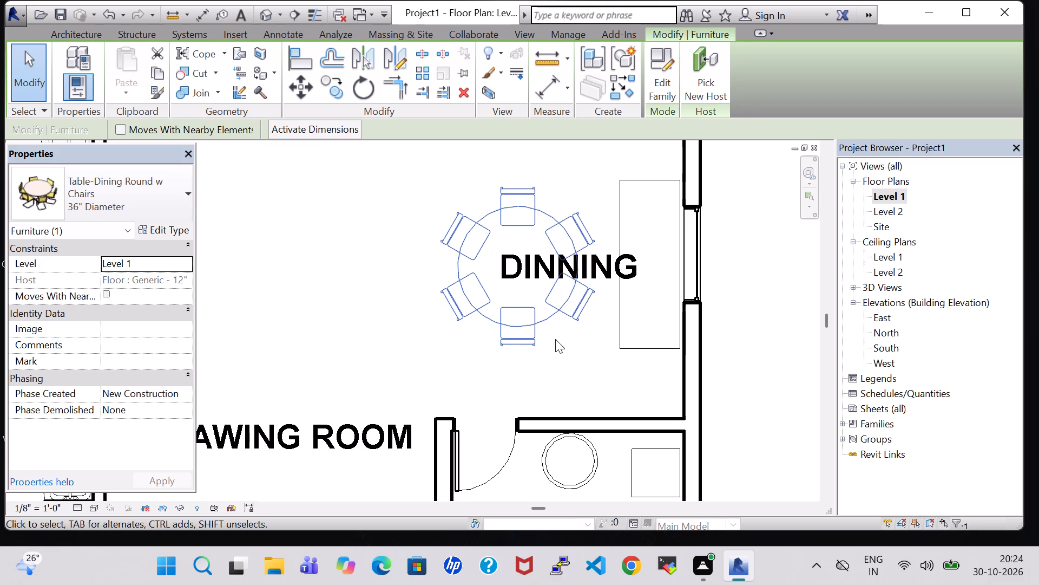
key("Left")
key("Left")
key("Left")
key("Left")
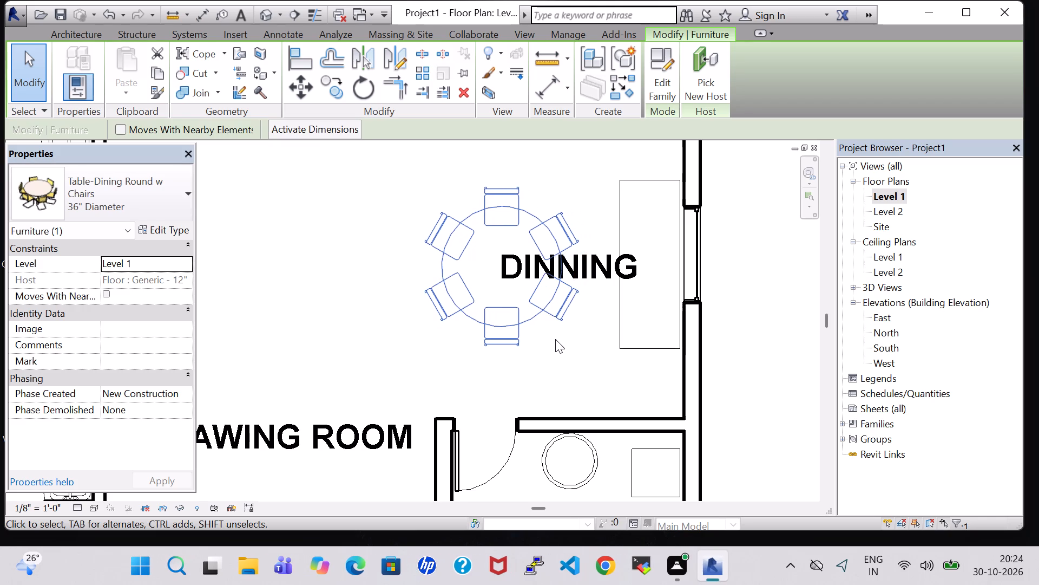
left_click(758, 294)
Move the DINNING room tag off the rectangular table and over the round dining set.
scroll(758, 294, "down", 3)
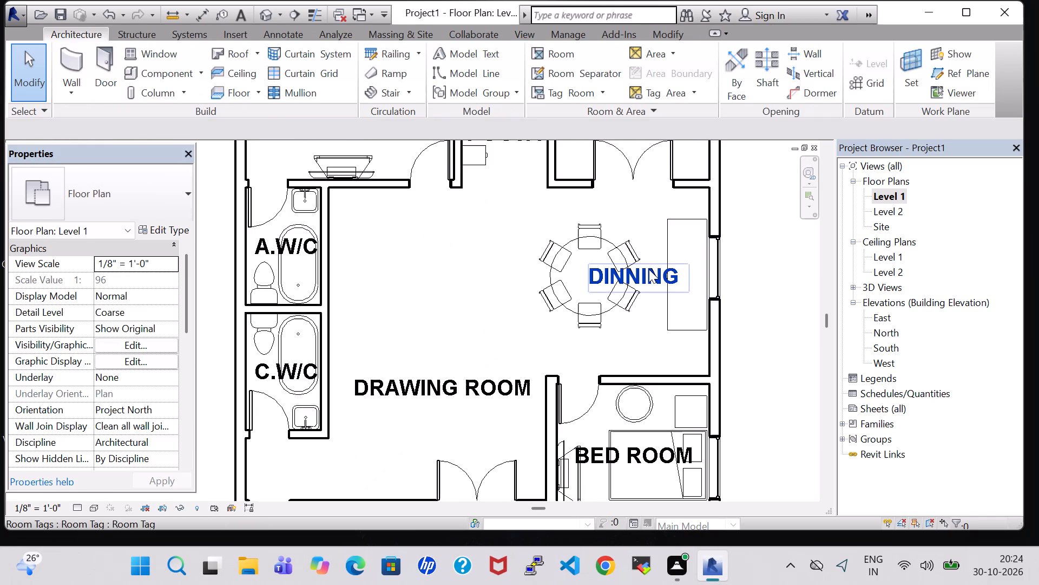
left_click(649, 269)
key("Left")
key("Left")
key("Left")
key("Left")
key("Left")
key("Left")
key("Left")
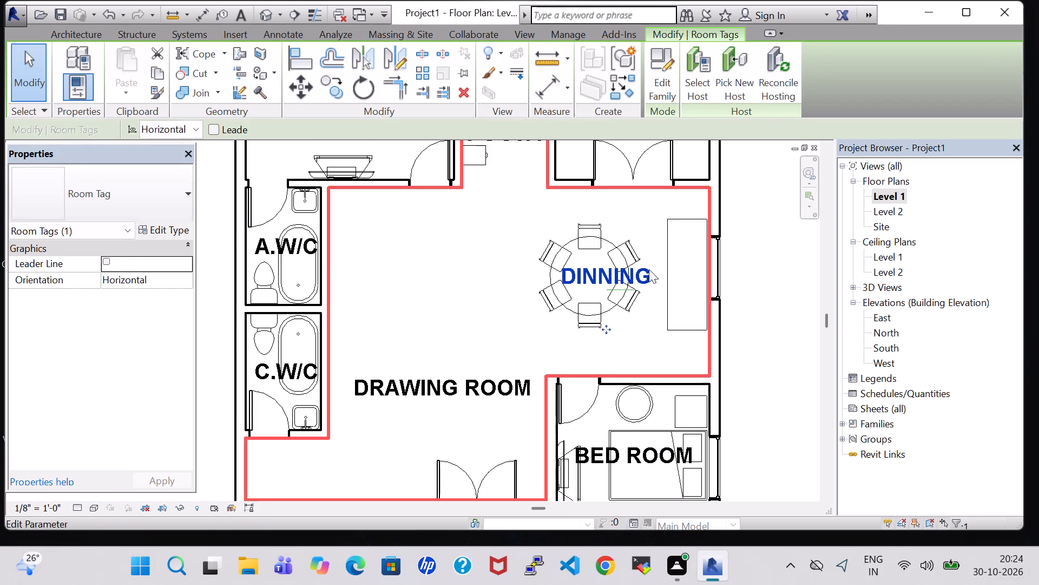
key("Left")
key("Left")
Nudge the round dining set slightly back toward the window wall to centre it on the DINNING tag.
left_click(606, 245)
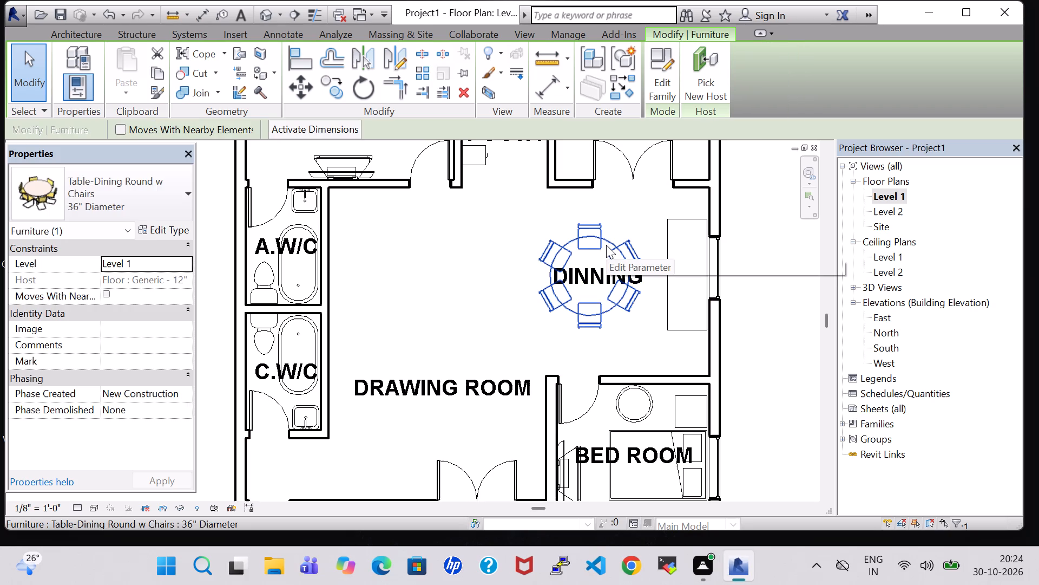
key("Right")
key("Right")
key("Right")
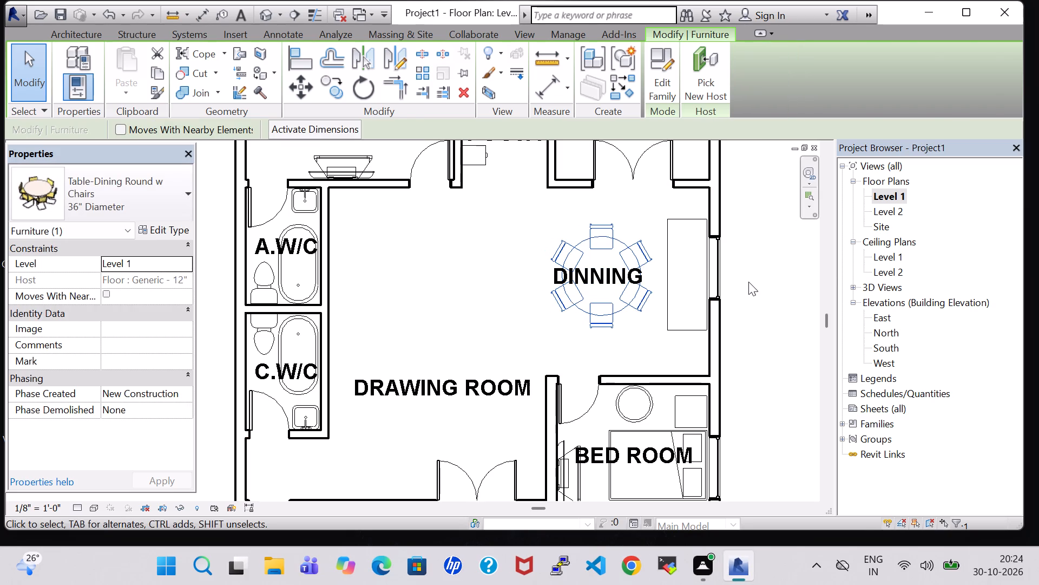
left_click(748, 283)
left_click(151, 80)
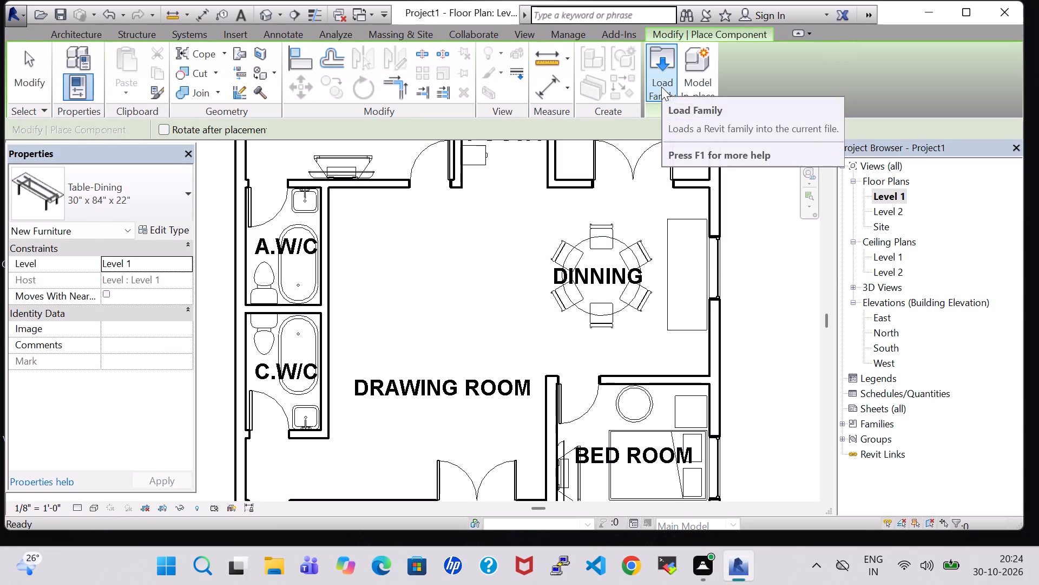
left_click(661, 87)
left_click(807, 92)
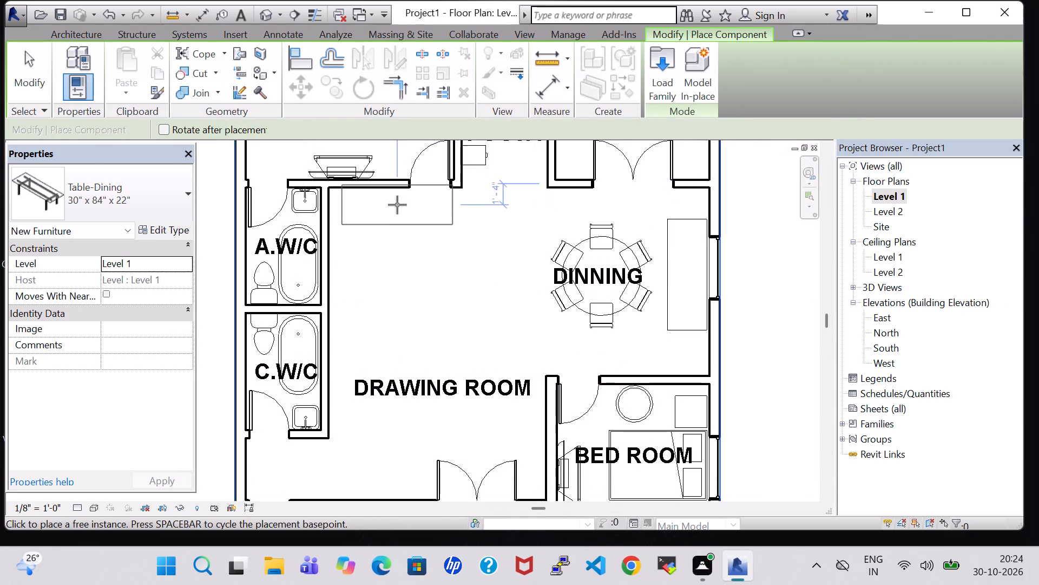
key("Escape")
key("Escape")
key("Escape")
Load the Sink Vanity-Round family from the Plumbing > Architectural > Fixtures > Sinks library folder.
left_click(157, 80)
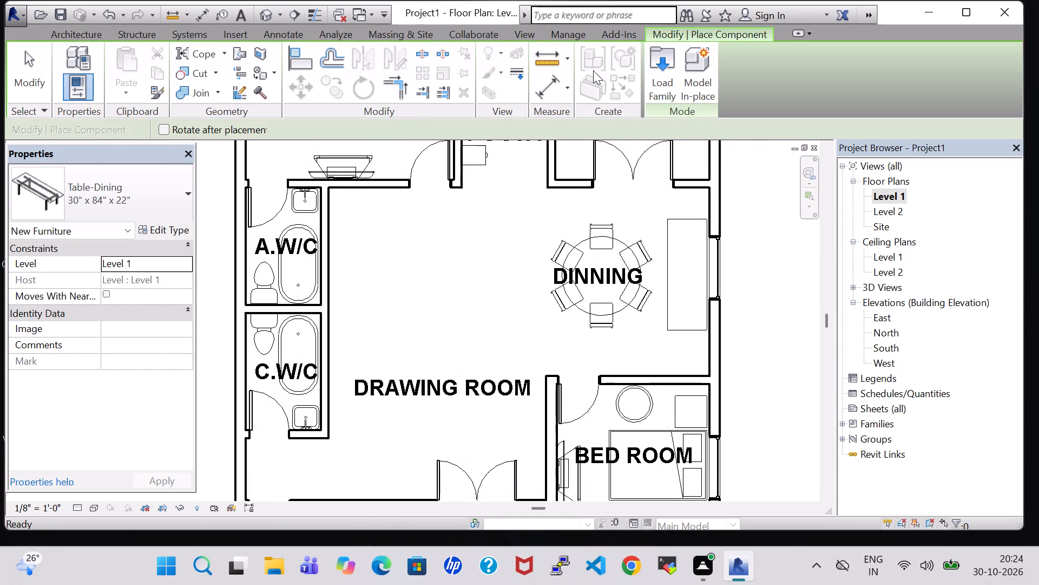
left_click(653, 76)
scroll(549, 219, "down", 2)
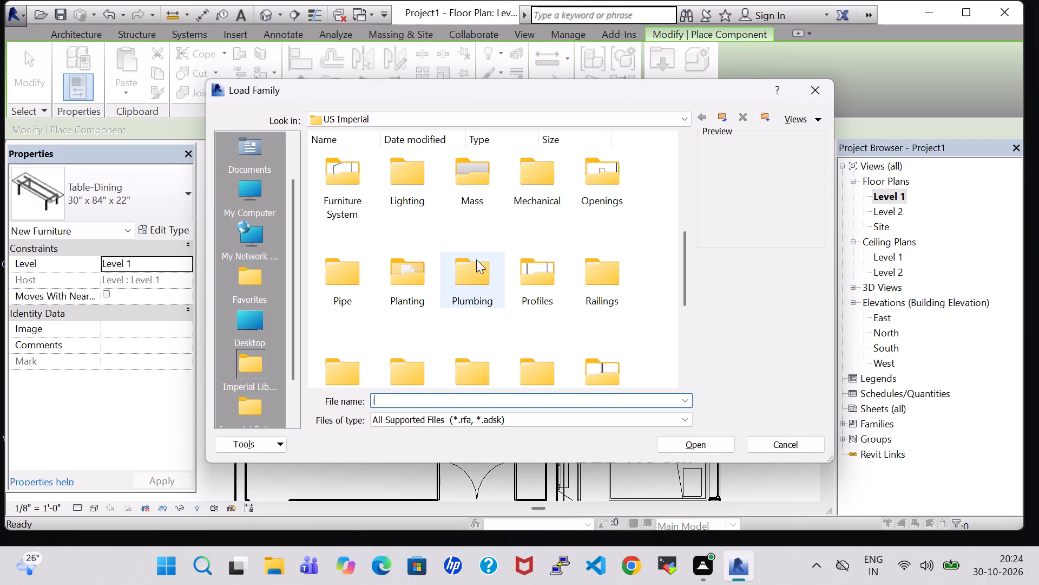
double_click(484, 281)
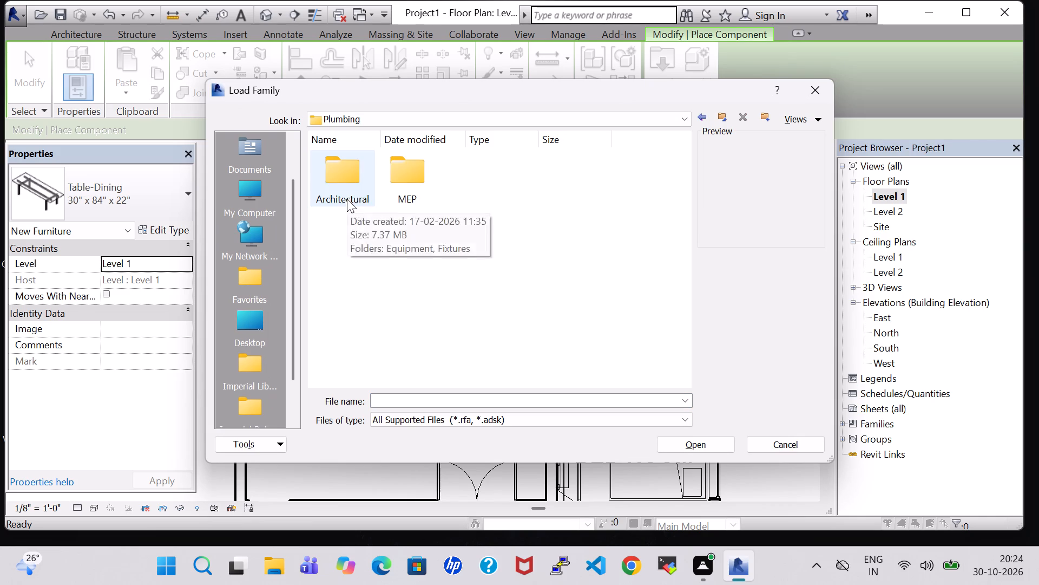
double_click(347, 199)
double_click(428, 188)
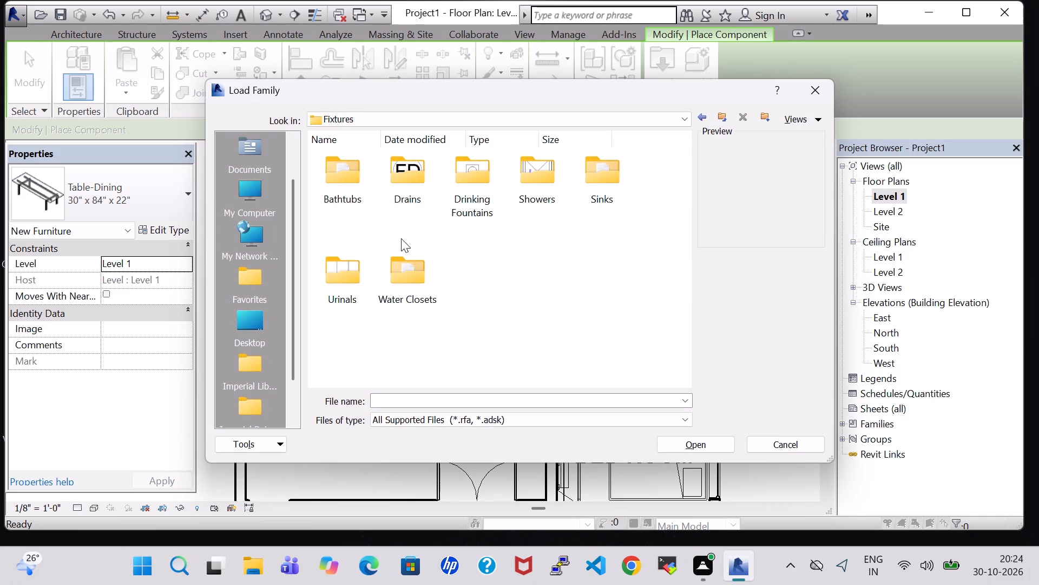
double_click(532, 184)
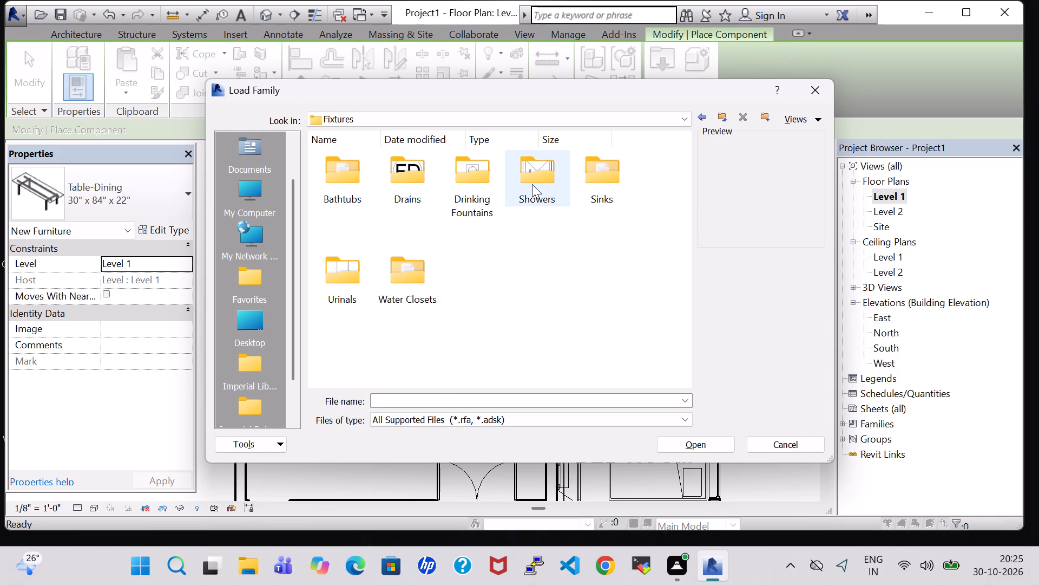
left_click(696, 116)
left_click(700, 116)
double_click(614, 179)
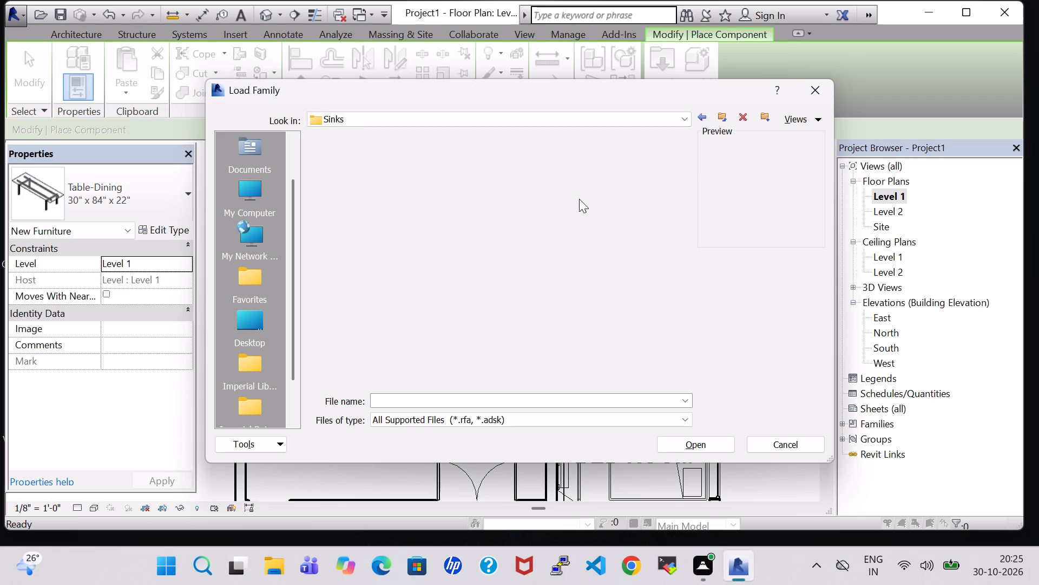
scroll(458, 302, "down", 2)
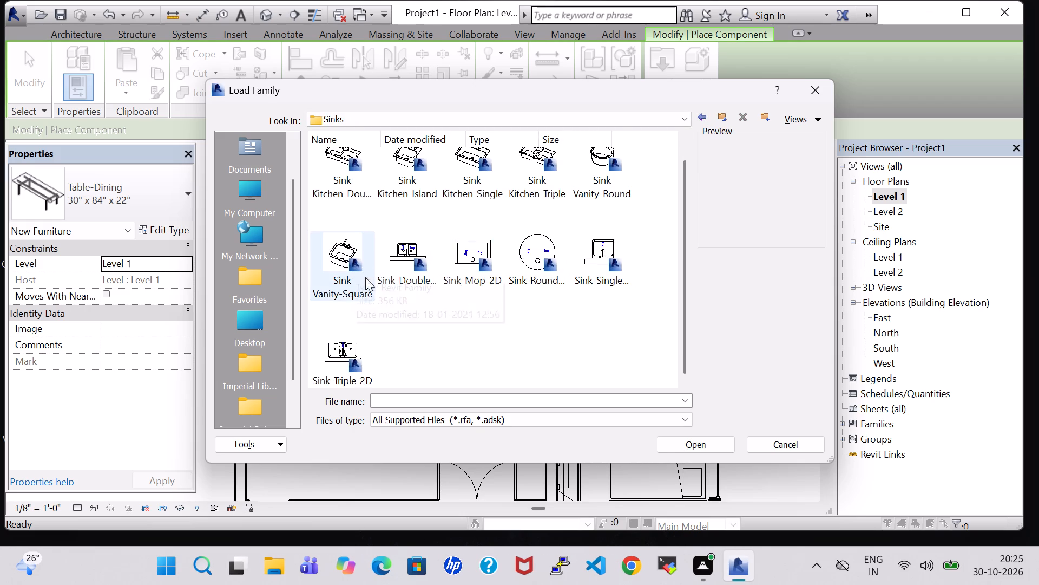
left_click(607, 185)
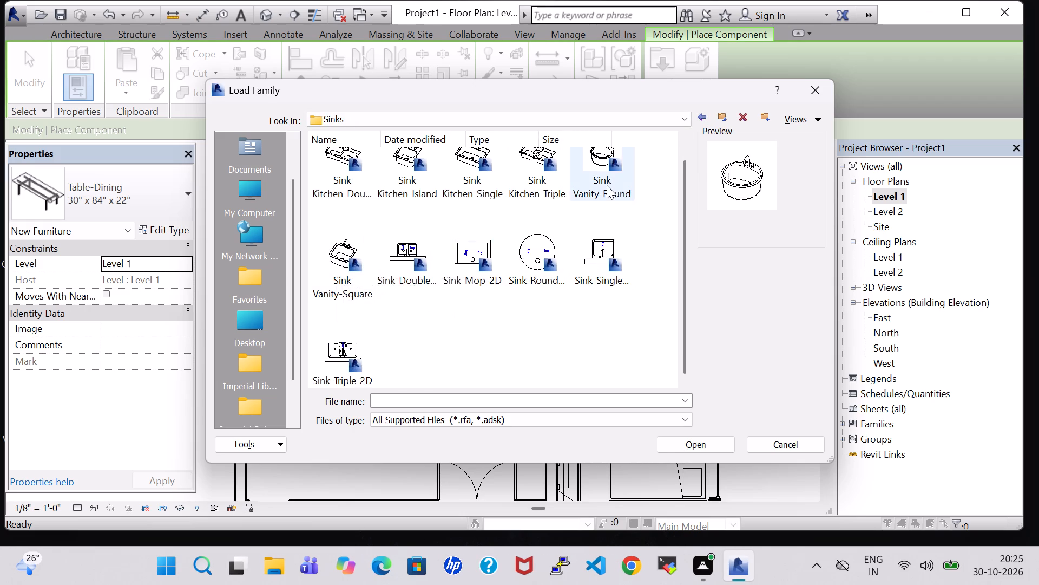
left_click(714, 438)
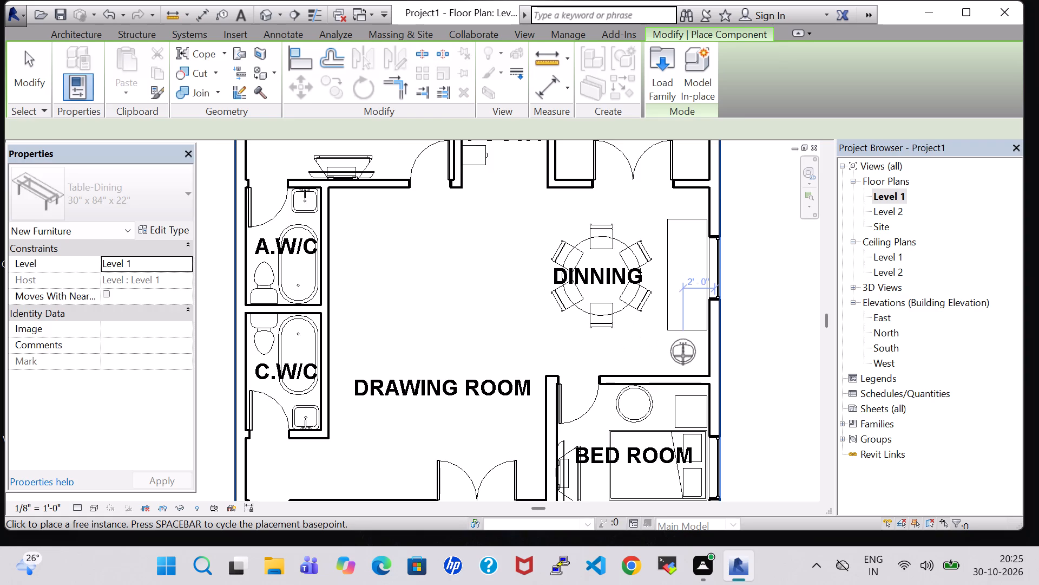
Place one rotated 19" x 19" Sink Vanity-Round against the DINNING window wall, between the rectangular table and the BED ROOM wall.
scroll(683, 356, "up", 9)
key("space")
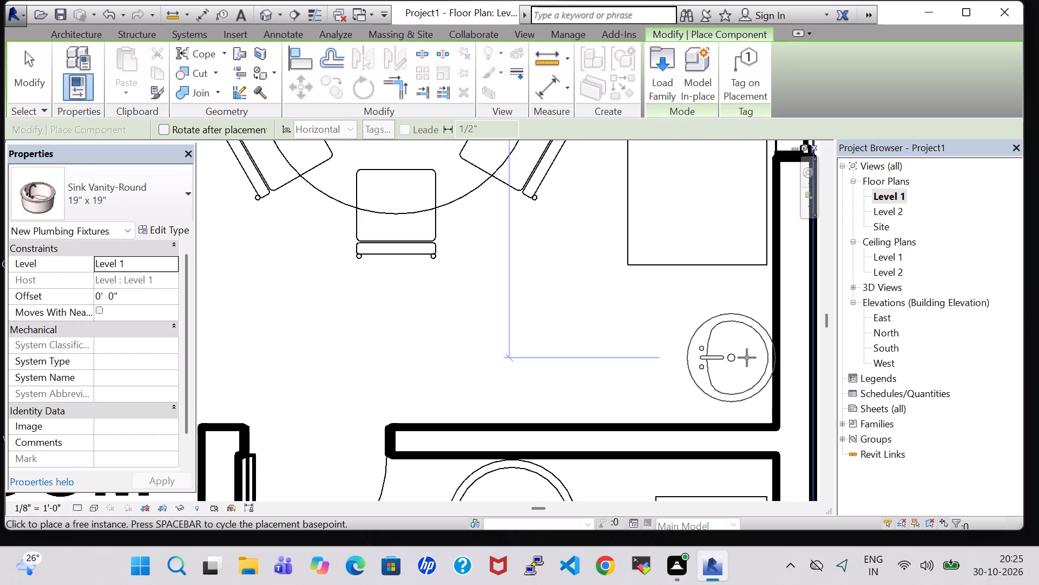
left_click(747, 357)
key("Escape")
key("Escape")
key("Escape")
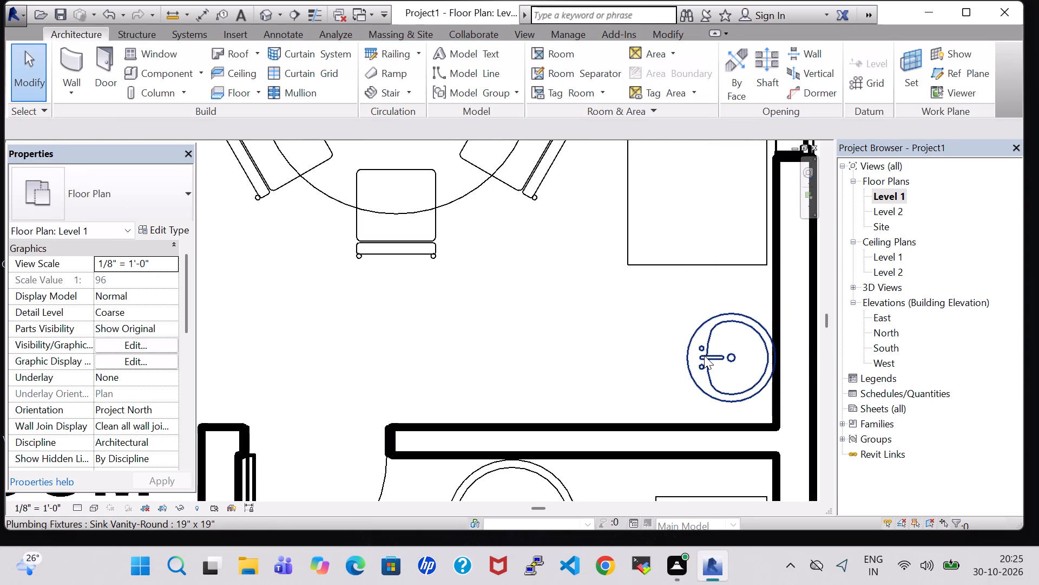
Examine the round vanity sink's placement beside the dining tables in the 3D view.
left_click(704, 355)
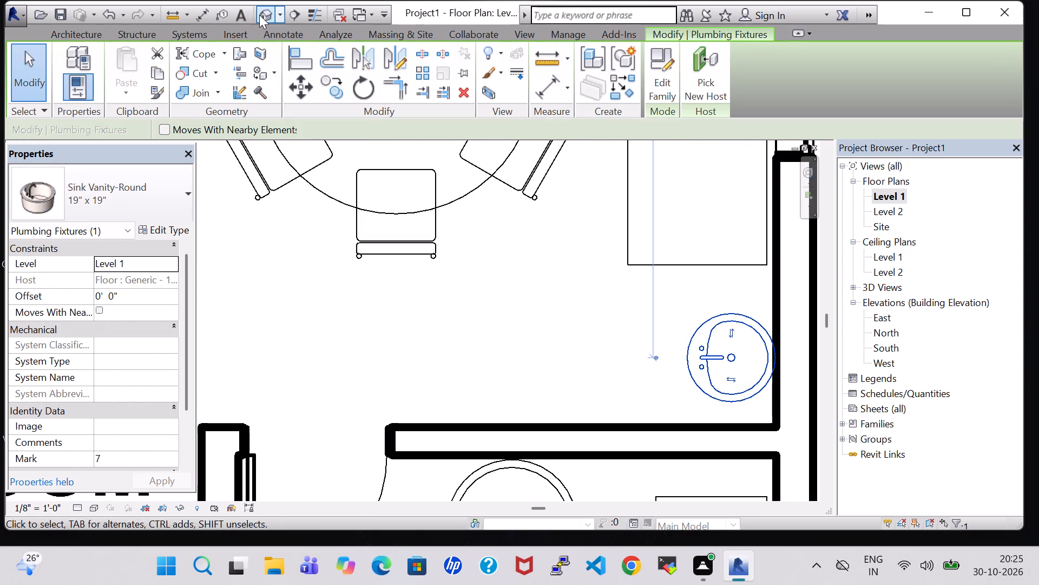
left_click(262, 15)
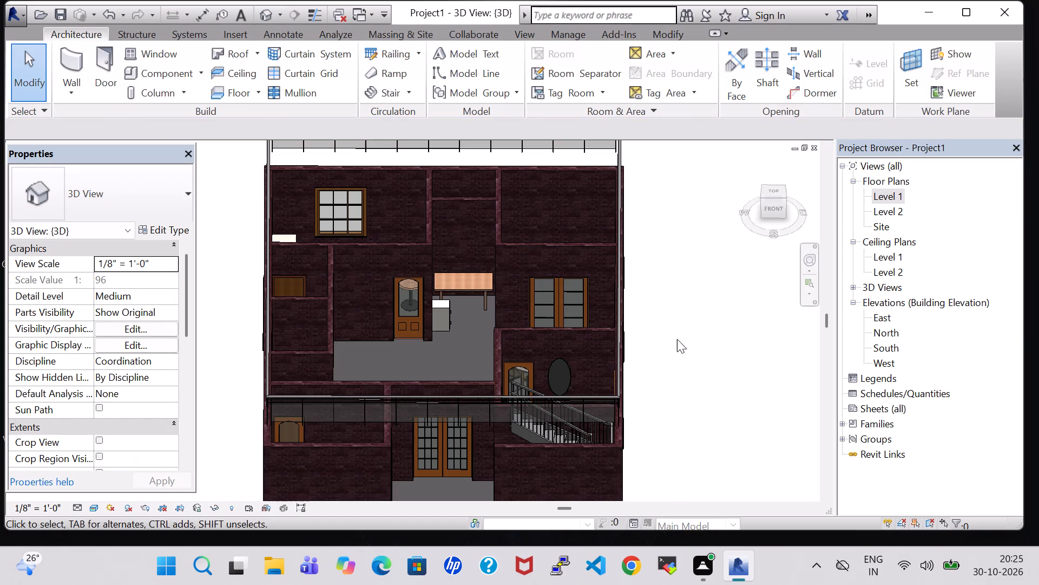
middle_click(679, 315)
middle_click_drag(679, 315, 660, 352, "shift")
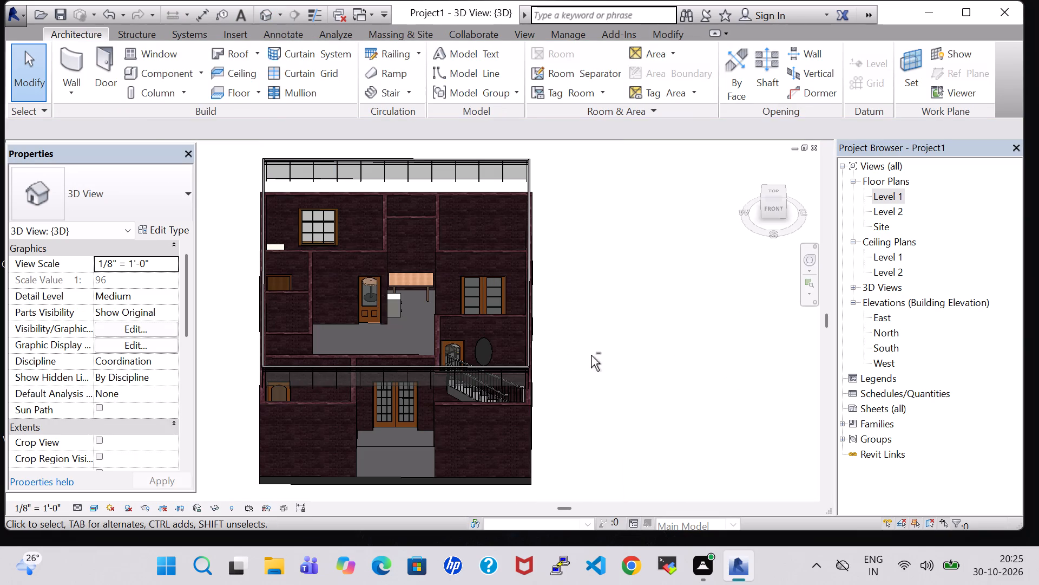
middle_click_drag(614, 362, 792, 366, "shift")
scroll(333, 295, "up", 4)
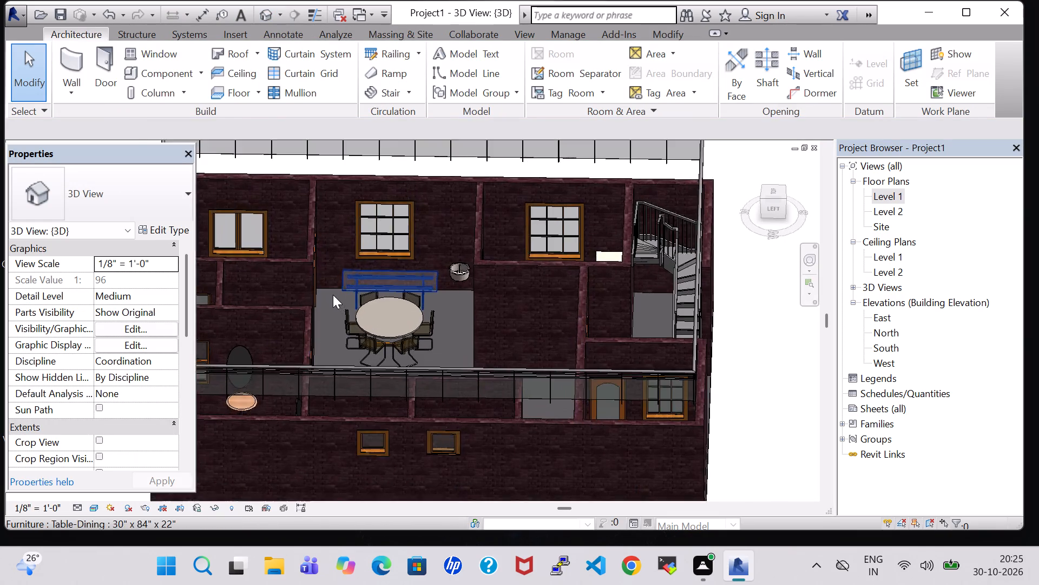
scroll(333, 295, "up", 6)
middle_click_drag(619, 318, 619, 369, "shift")
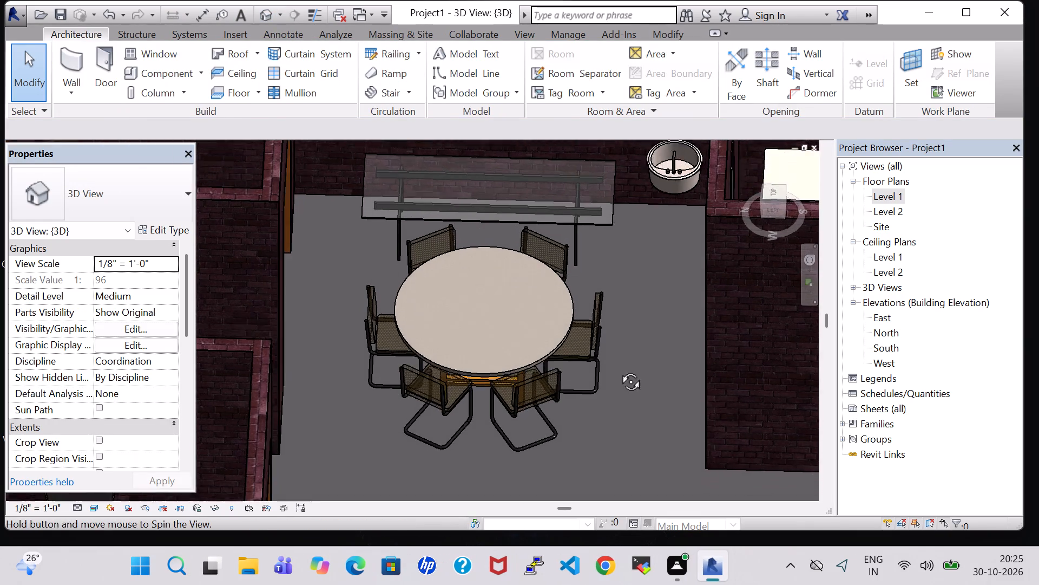
middle_click_drag(619, 369, 618, 382, "shift")
middle_click(618, 382, "shift")
middle_click_drag(640, 252, 614, 346)
middle_click_drag(628, 332, 628, 250)
left_click(643, 355)
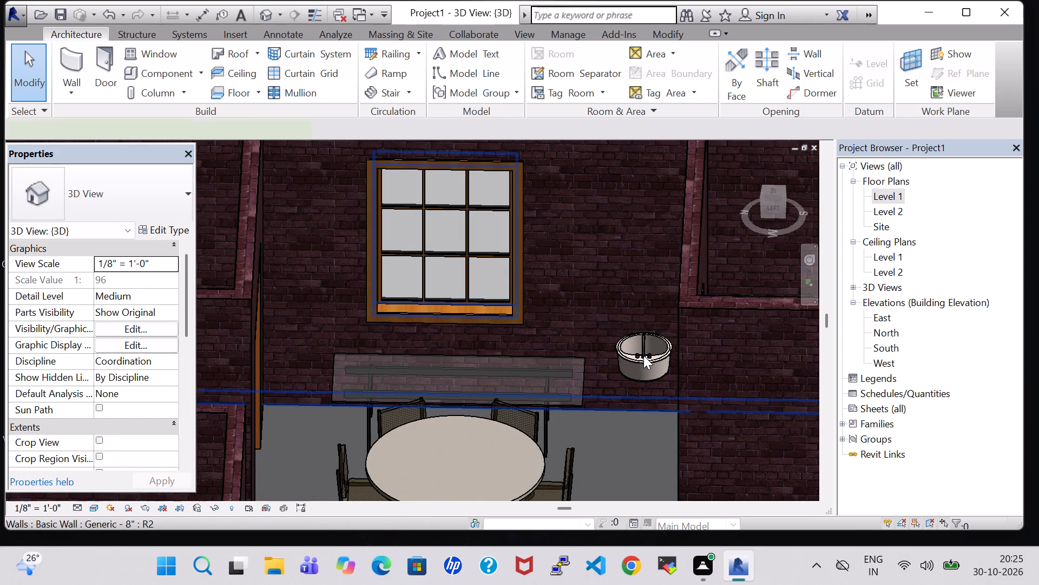
left_click(629, 417)
left_click(629, 441)
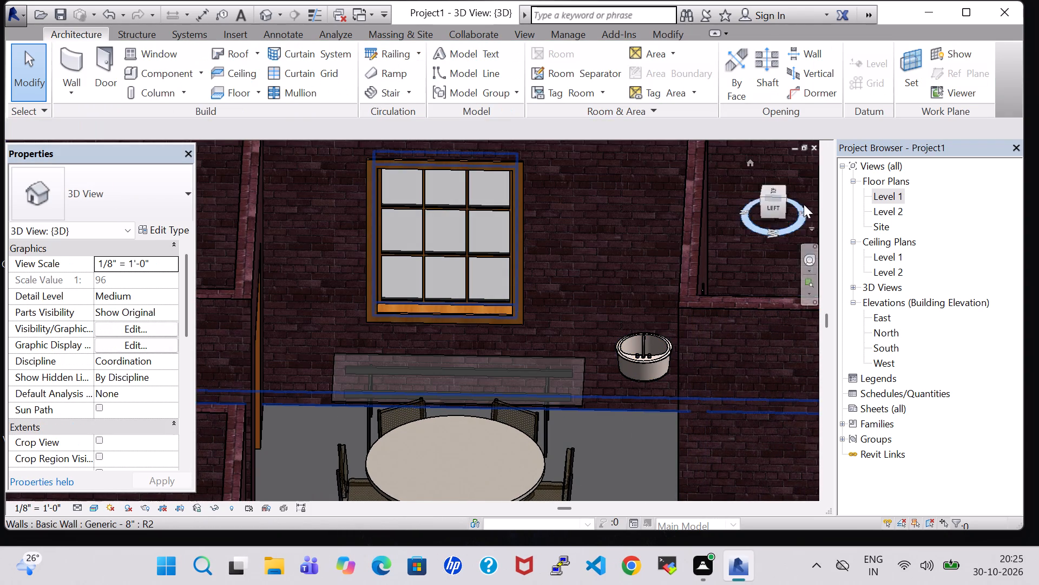
Place a 24" x 48" Mirror-Ellipse on the DINNING window wall in Level 1, centred behind the round vanity sink.
left_click(162, 73)
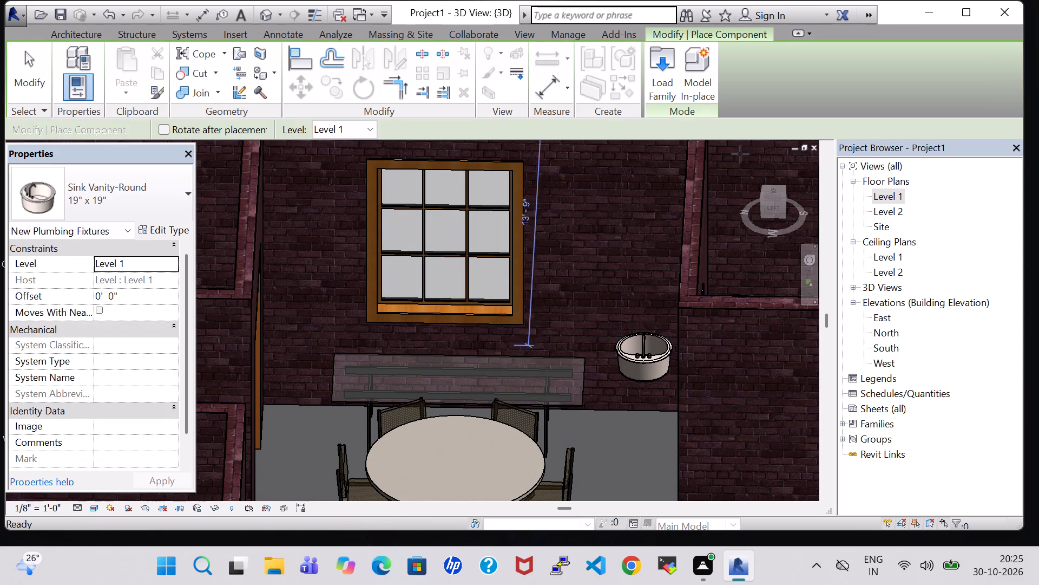
double_click(887, 197)
scroll(478, 249, "down", 3)
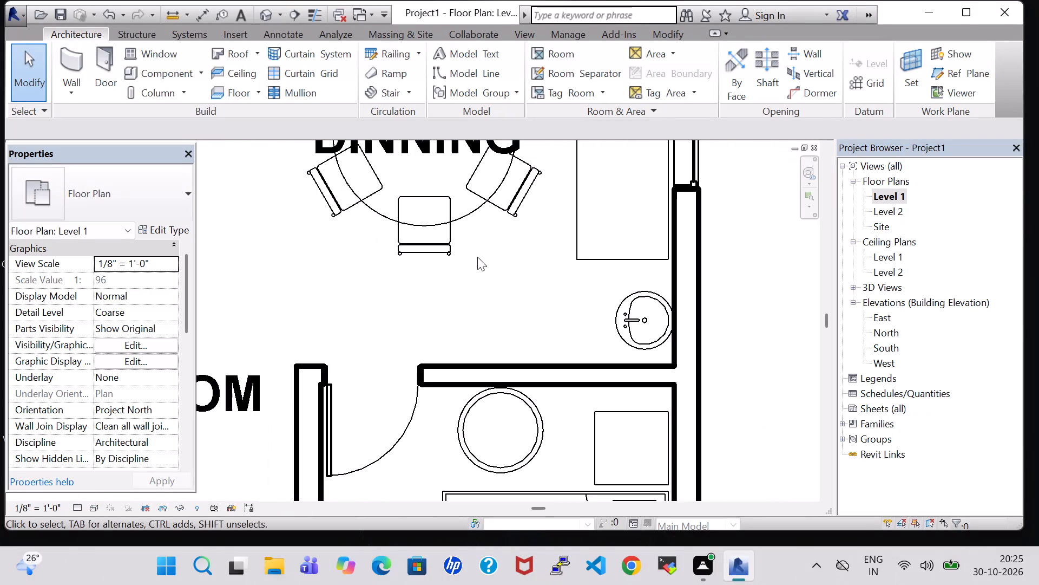
left_click(172, 69)
left_click(137, 175)
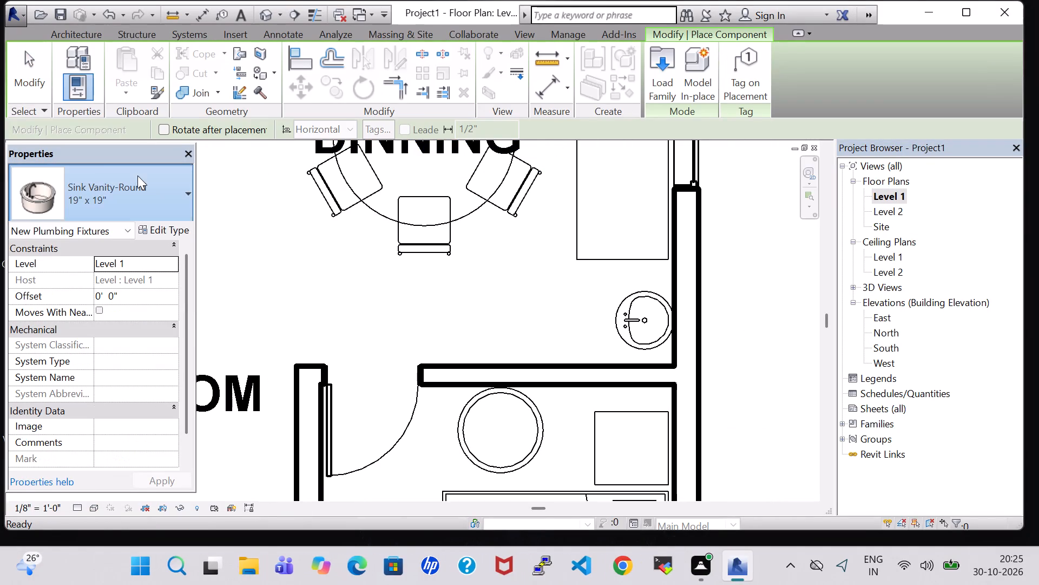
left_click(56, 522)
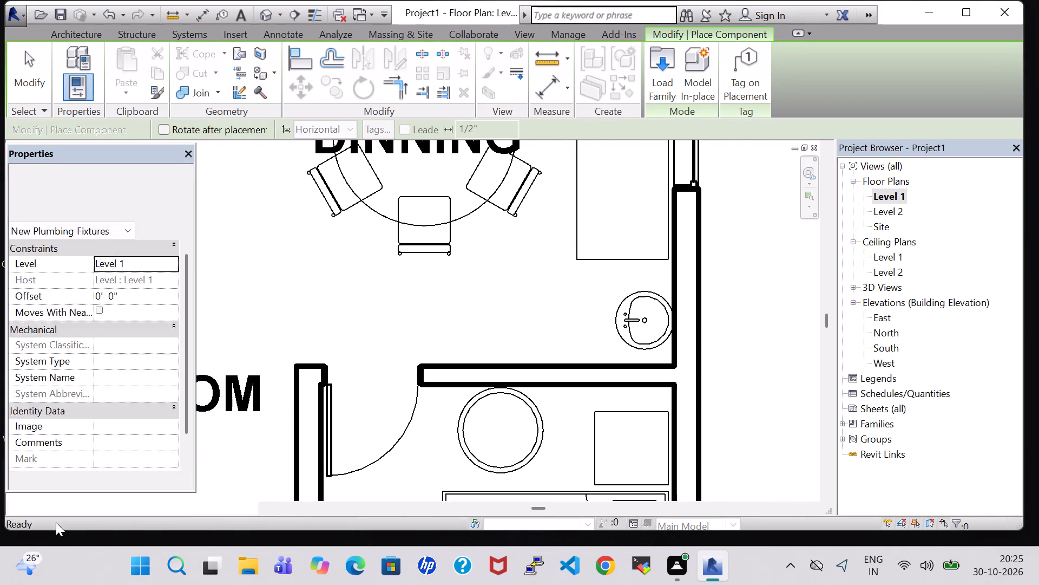
scroll(670, 323, "up", 4)
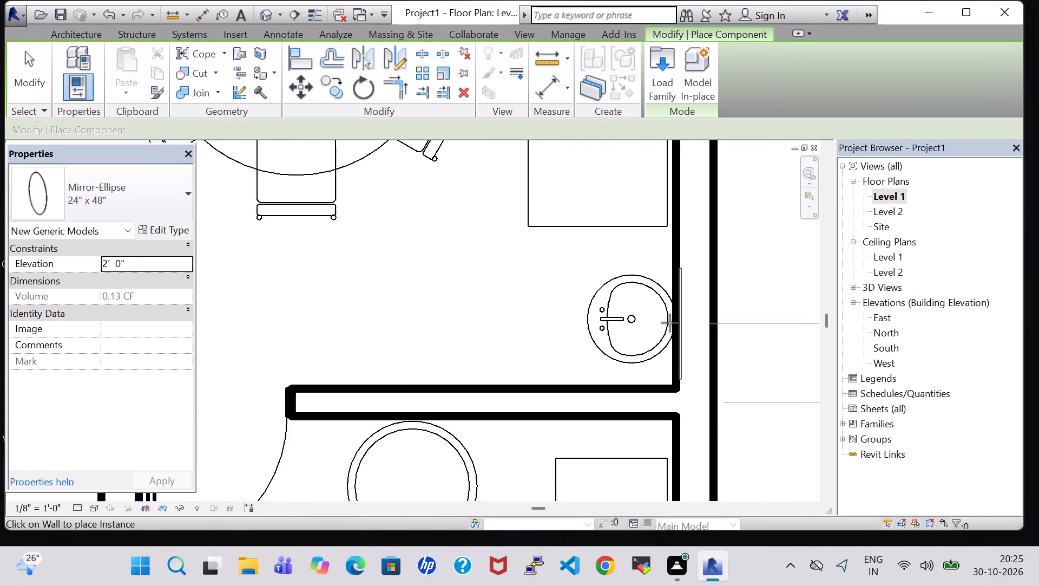
left_click(674, 321)
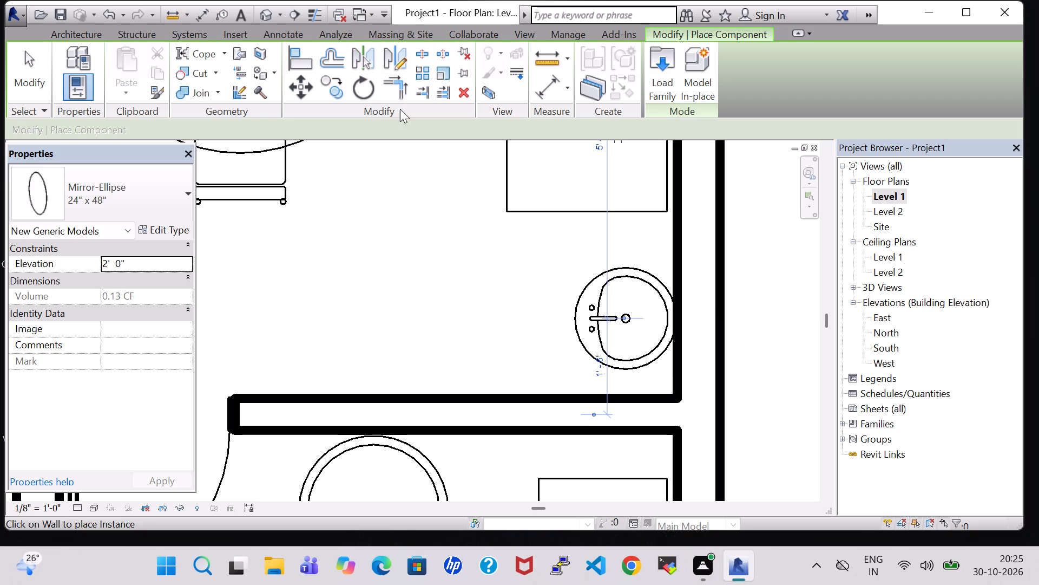
In the 3D view, raise the new elliptical mirror above the sink to elevation 2' 11" and nudge it slightly toward the window.
left_click(260, 17)
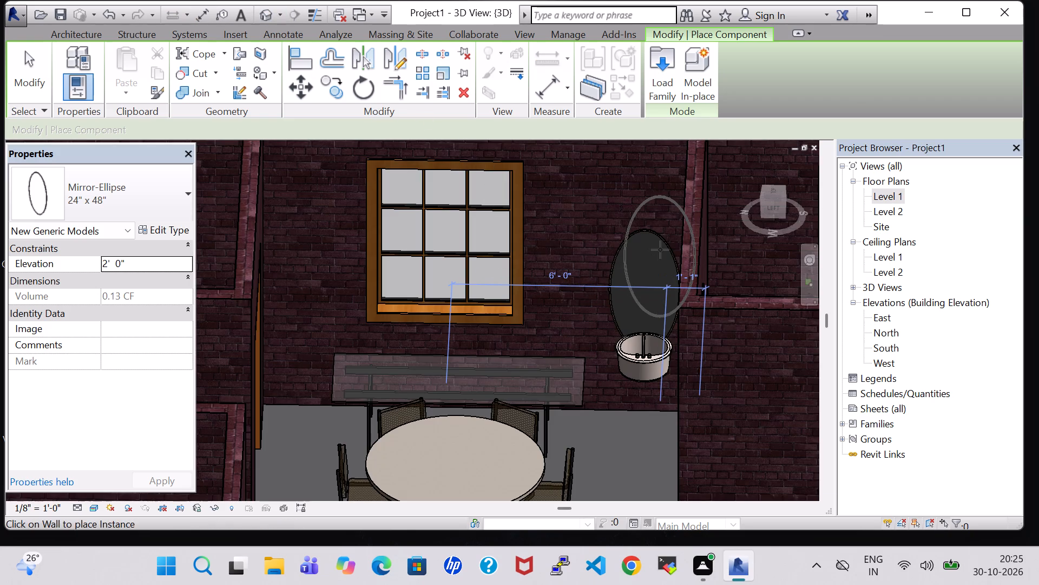
key("Escape")
key("Escape")
key("Escape")
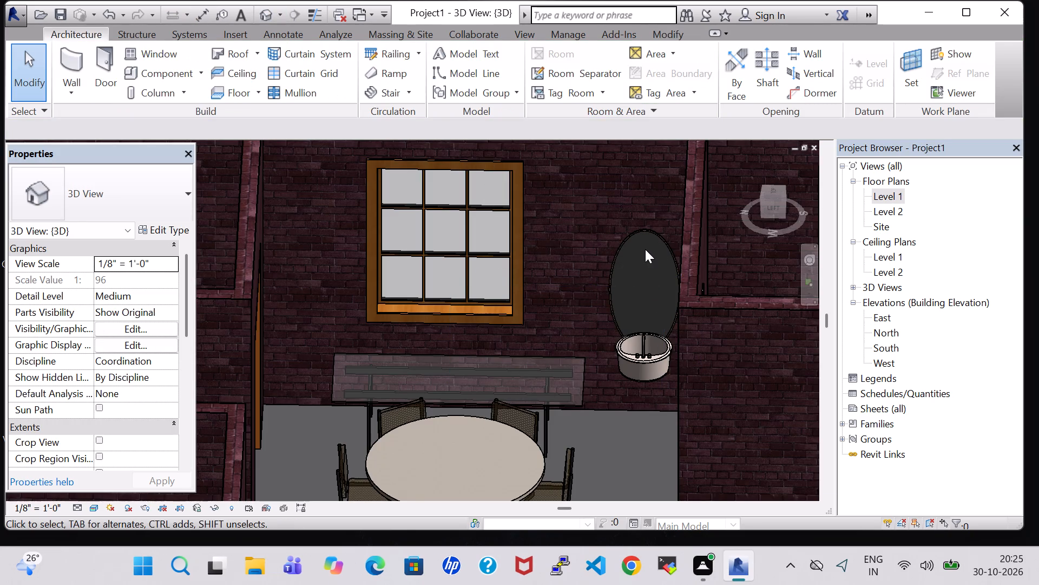
left_click(653, 233)
key("Up")
key("Up")
key("Up")
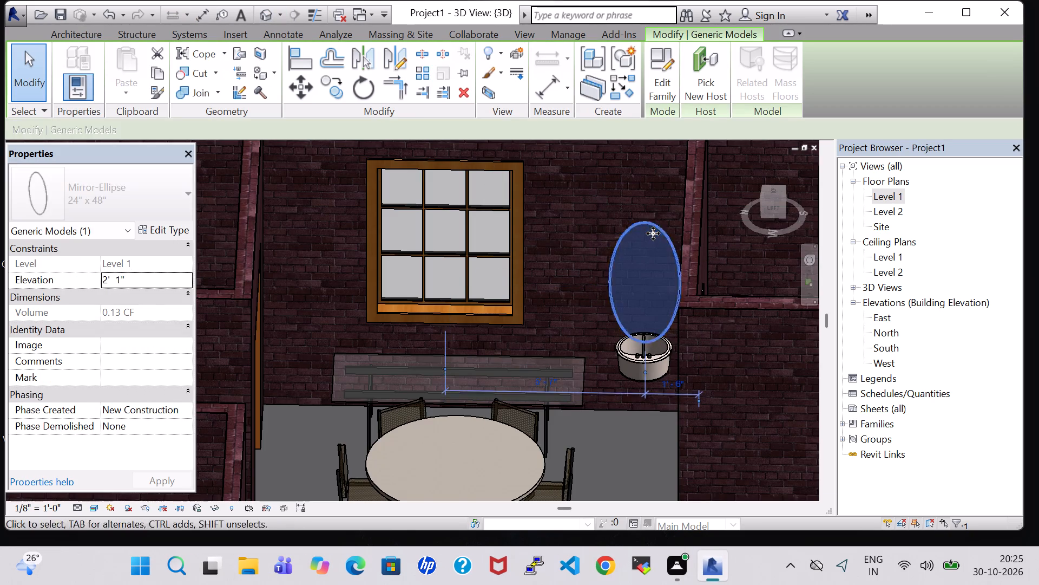
key("Up")
key("Up")
key("Up")
key("Up")
key("Up")
key("Up")
key("Up")
key("Up")
key("Left")
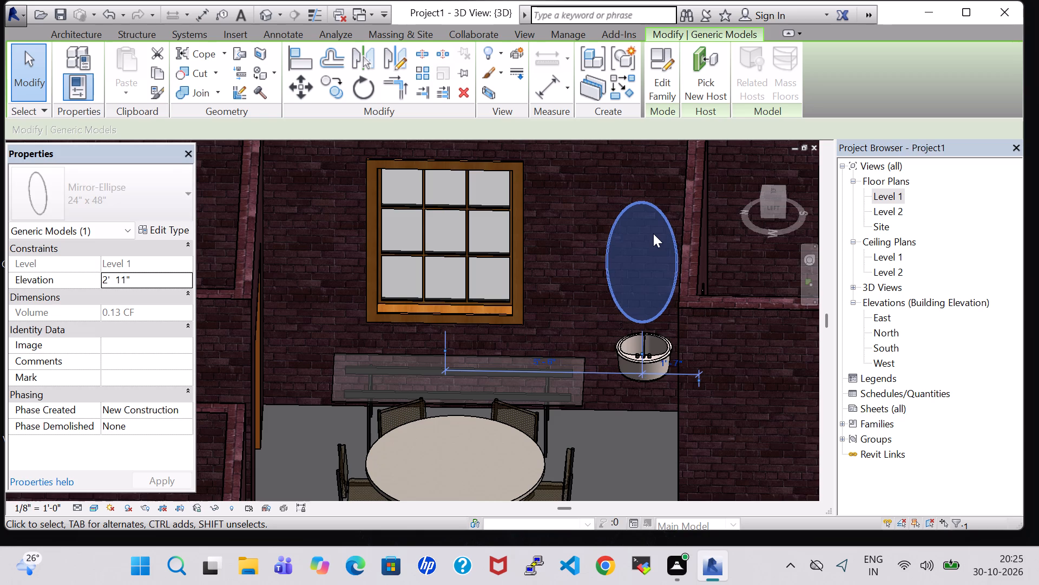
key("Left")
key("Up")
key("Down")
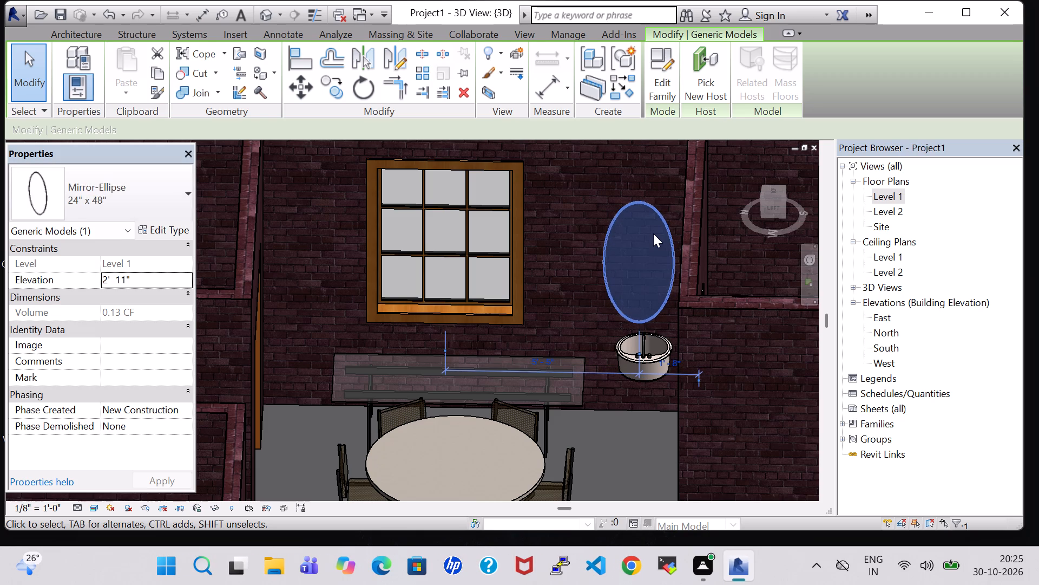
left_click(593, 462)
Lower the elliptical mirror to elevation 2' 10" and nudge it slightly away from the window to centre it over the sink.
scroll(593, 462, "down", 2)
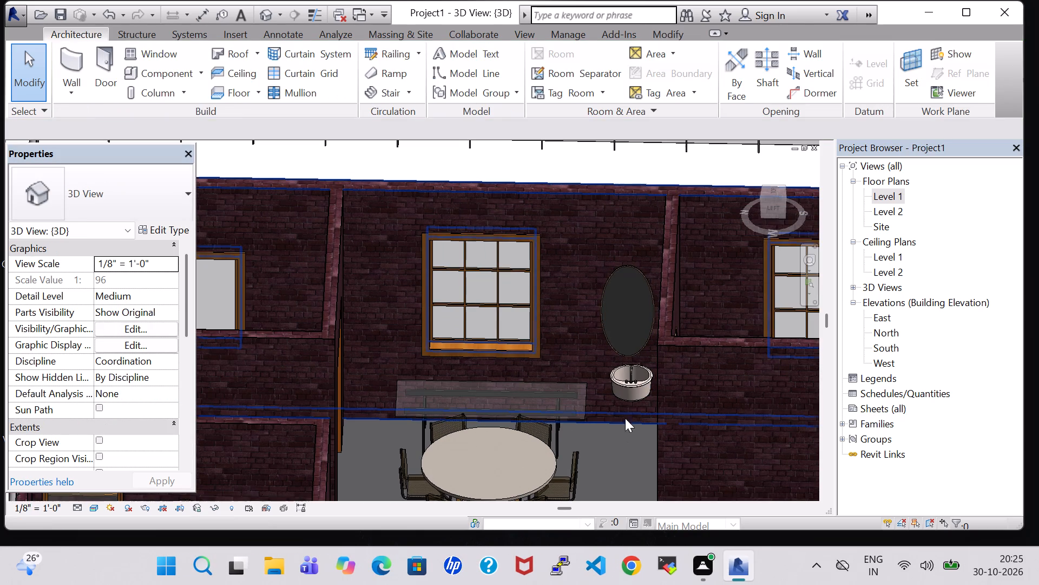
key("Down")
key("Right")
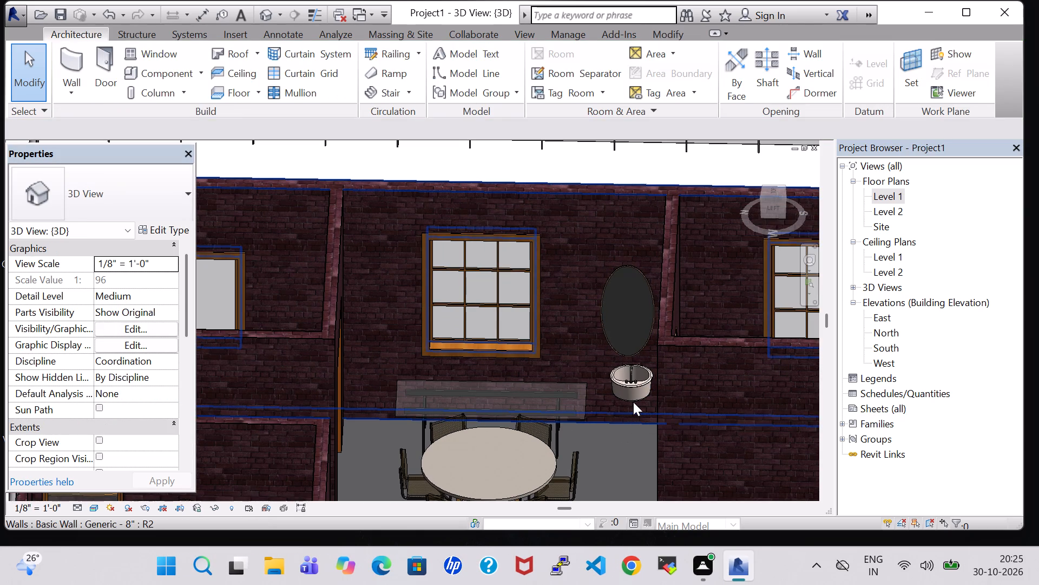
key("Right")
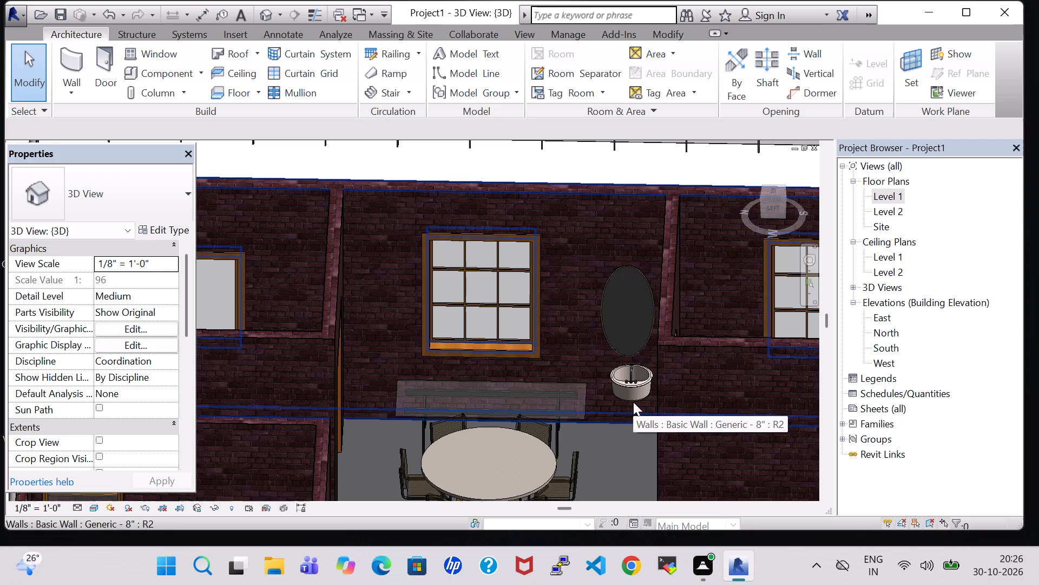
left_click(647, 300)
key("Down")
key("Right")
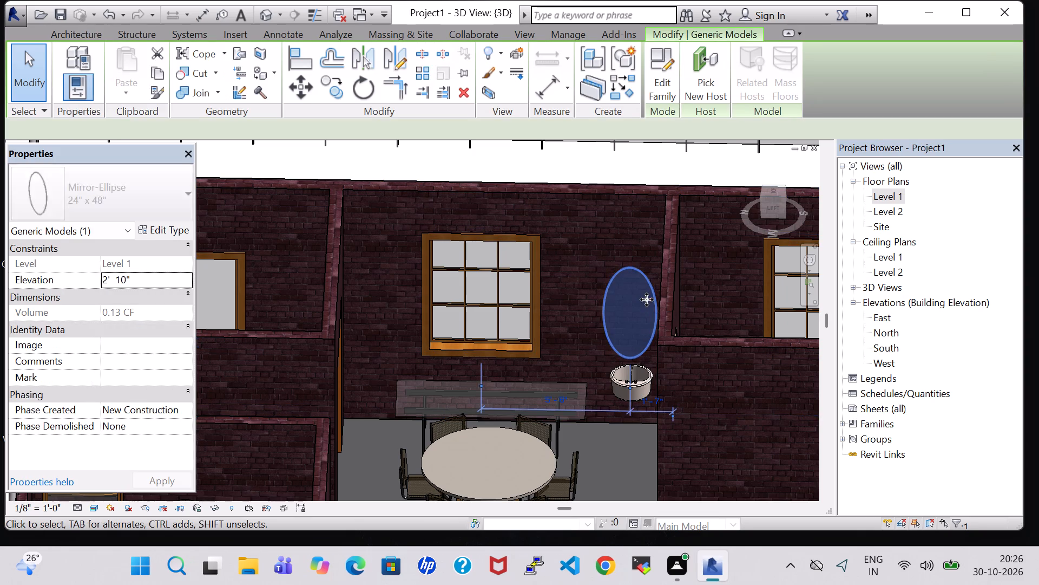
left_click(603, 452)
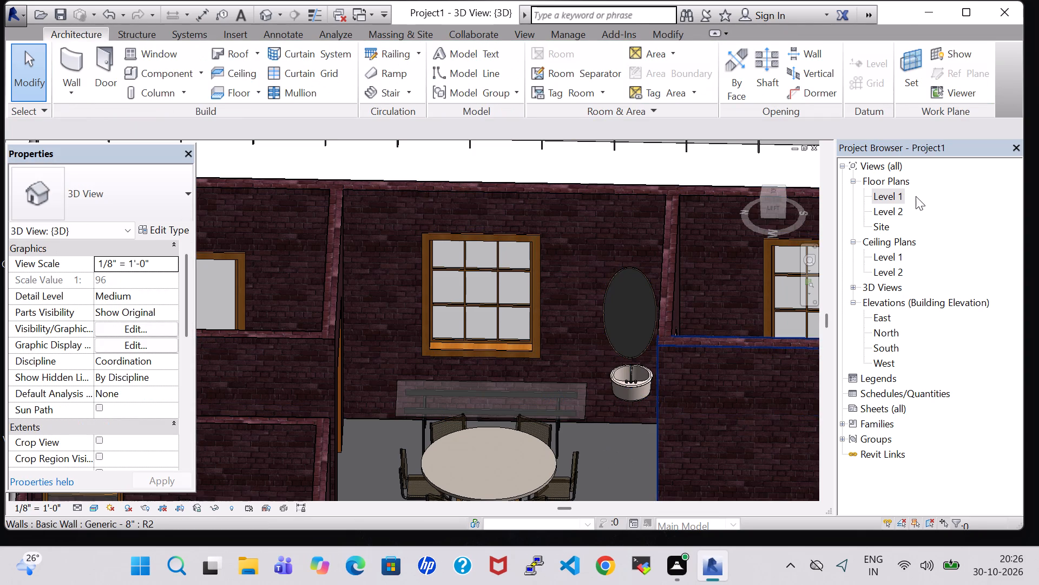
For placement in Level 1, load the Base Cabinet-Double Door & 2 Drawer family from the Casework Base Cabinets library.
double_click(896, 196)
scroll(329, 165, "down", 6)
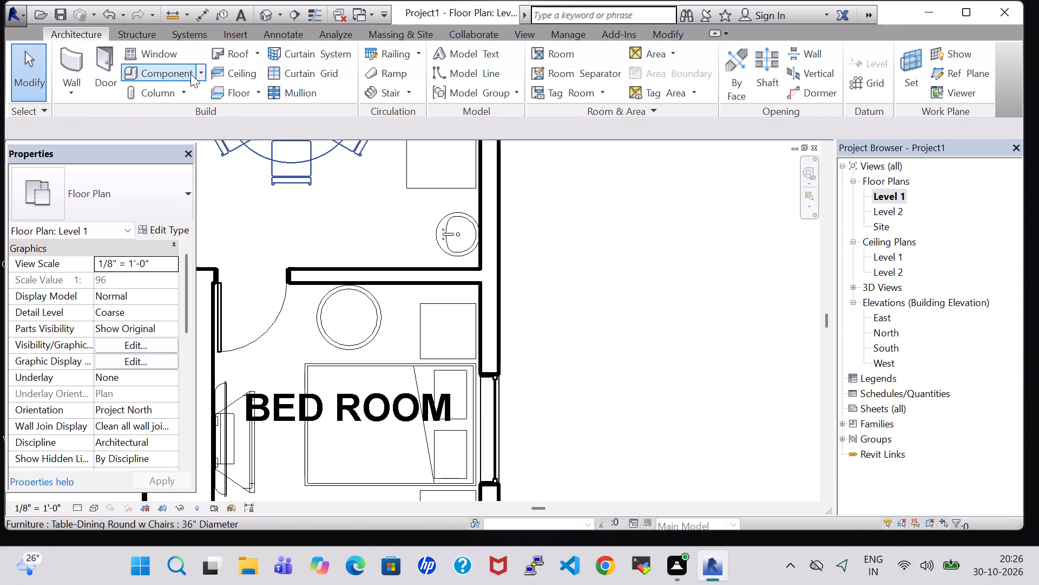
left_click(172, 74)
left_click(652, 77)
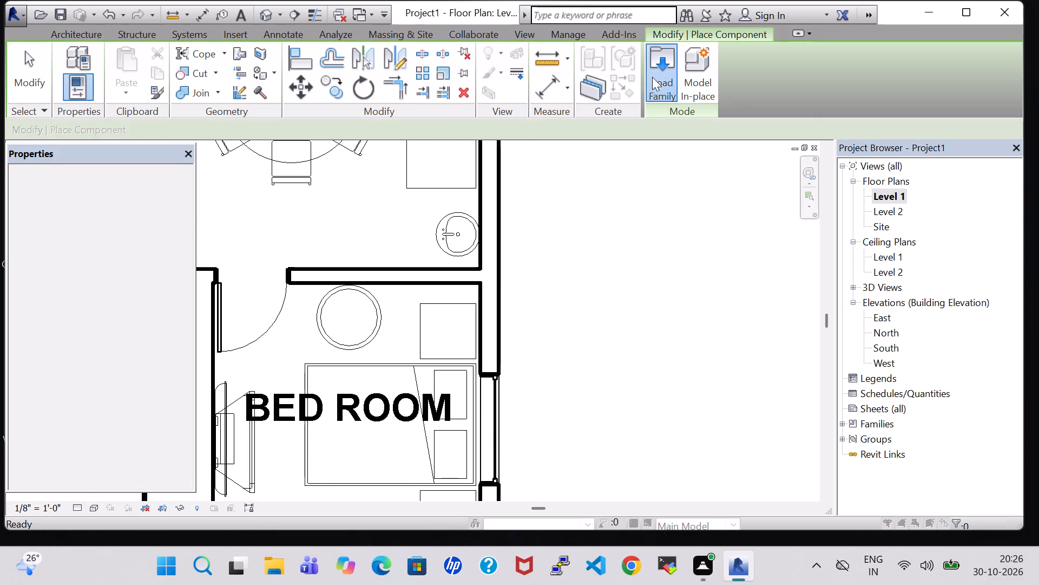
scroll(504, 269, "down", 1)
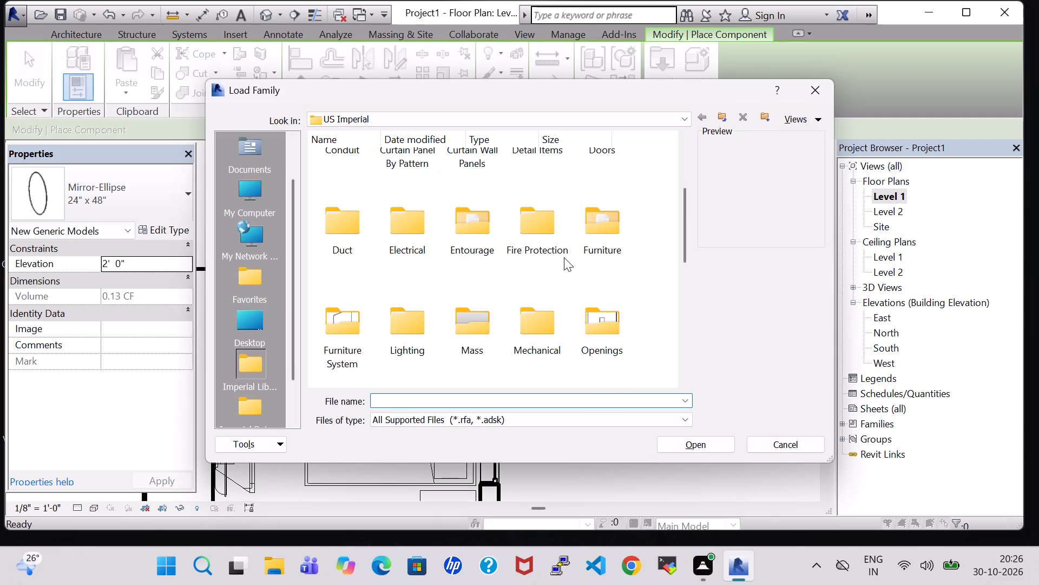
scroll(564, 257, "up", 2)
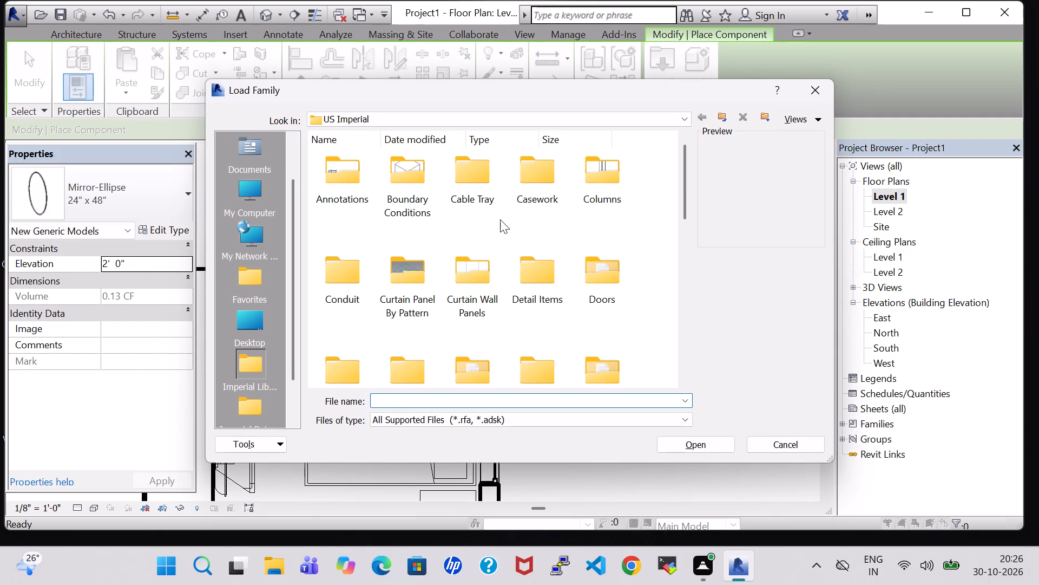
double_click(530, 171)
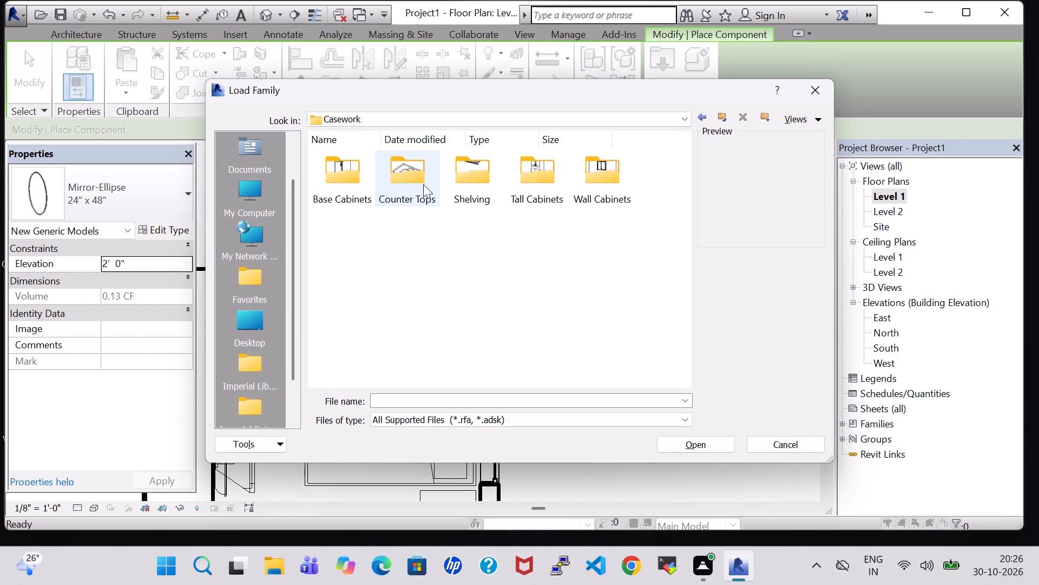
double_click(361, 195)
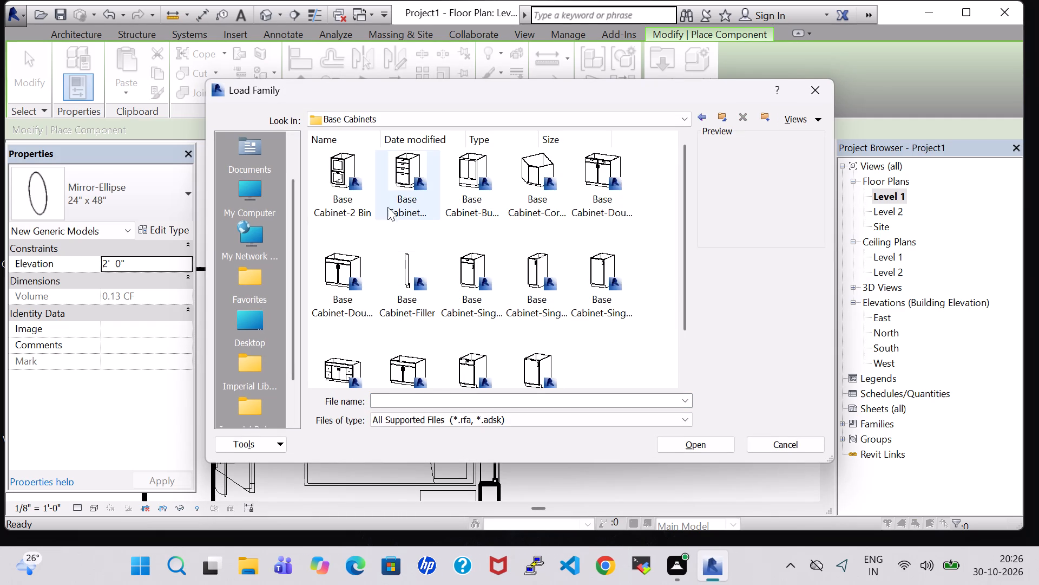
left_click(479, 191)
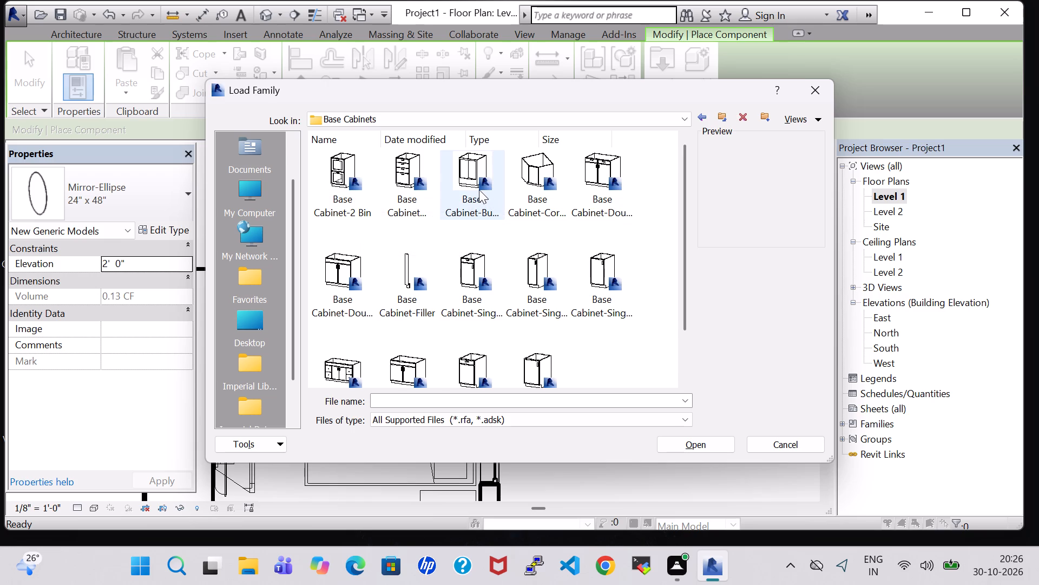
left_click(347, 189)
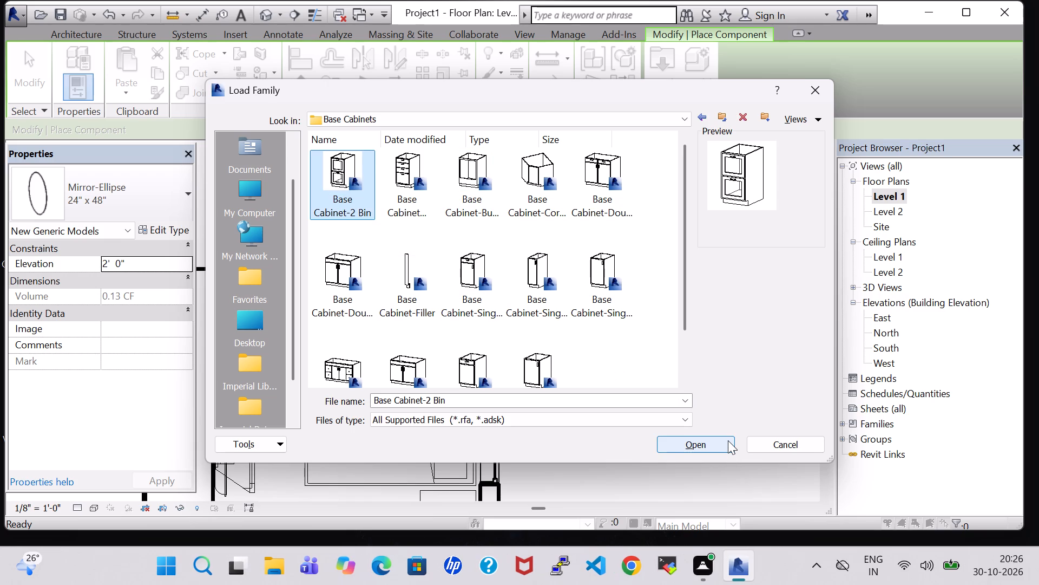
left_click(616, 200)
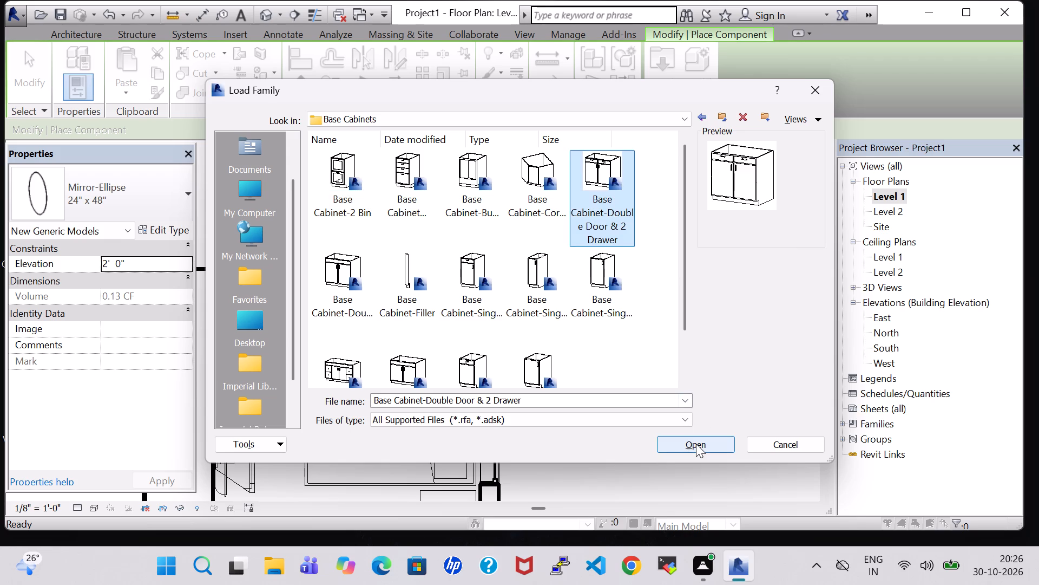
left_click(696, 444)
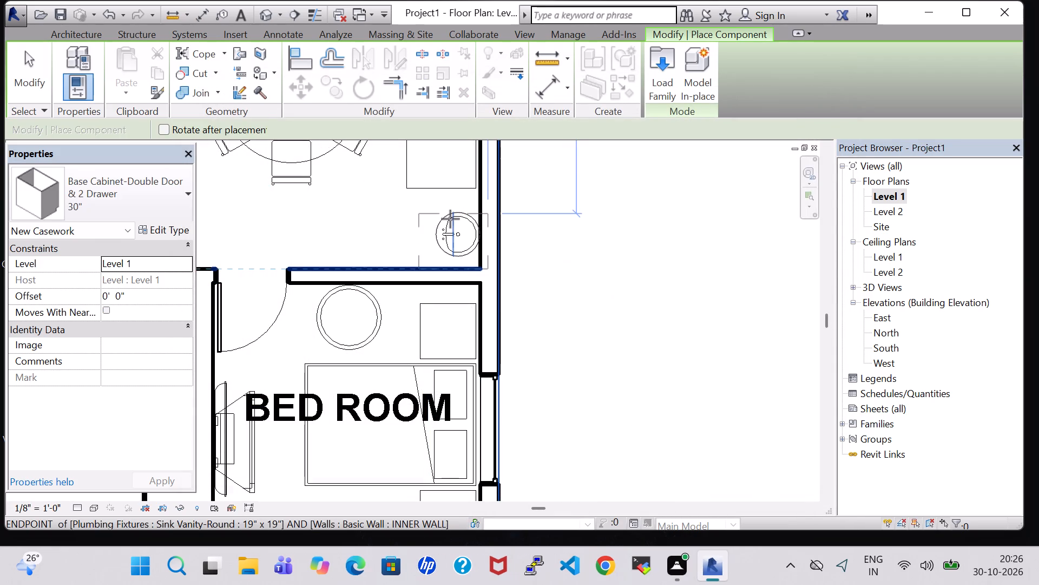
Place the 30" base cabinet, turned to suit the window wall, around the round vanity sink in the DINNING corner and nudge it into position.
key("space")
key("space")
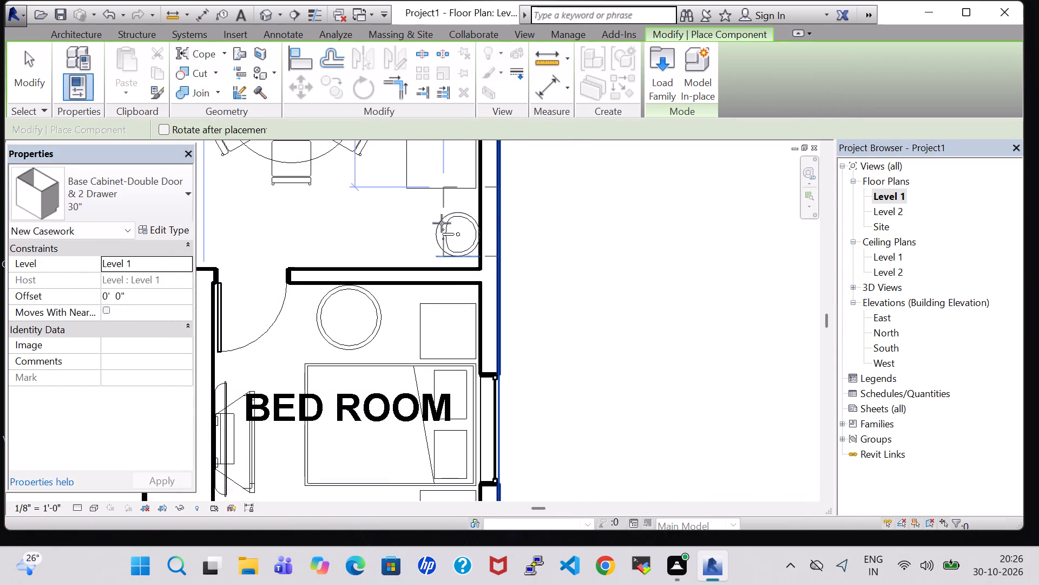
left_click(425, 229)
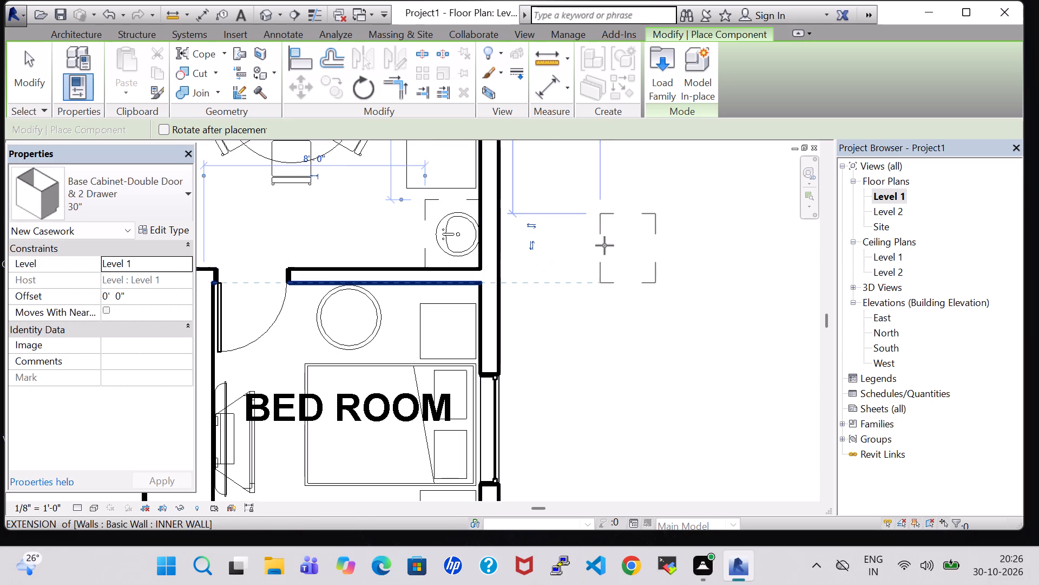
key("Escape")
key("Escape")
left_click(431, 201)
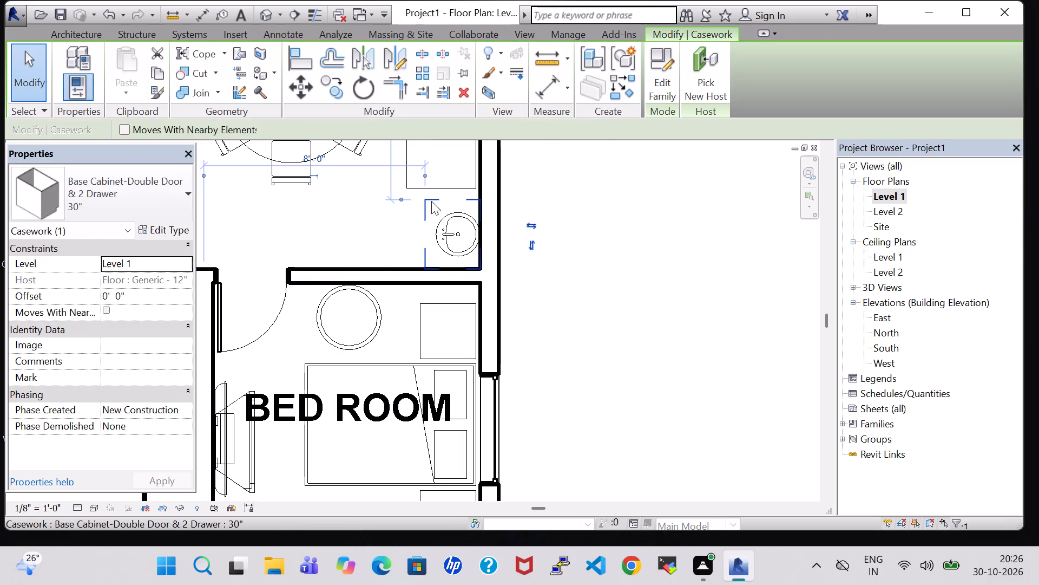
key("Up")
key("Left")
key("Left")
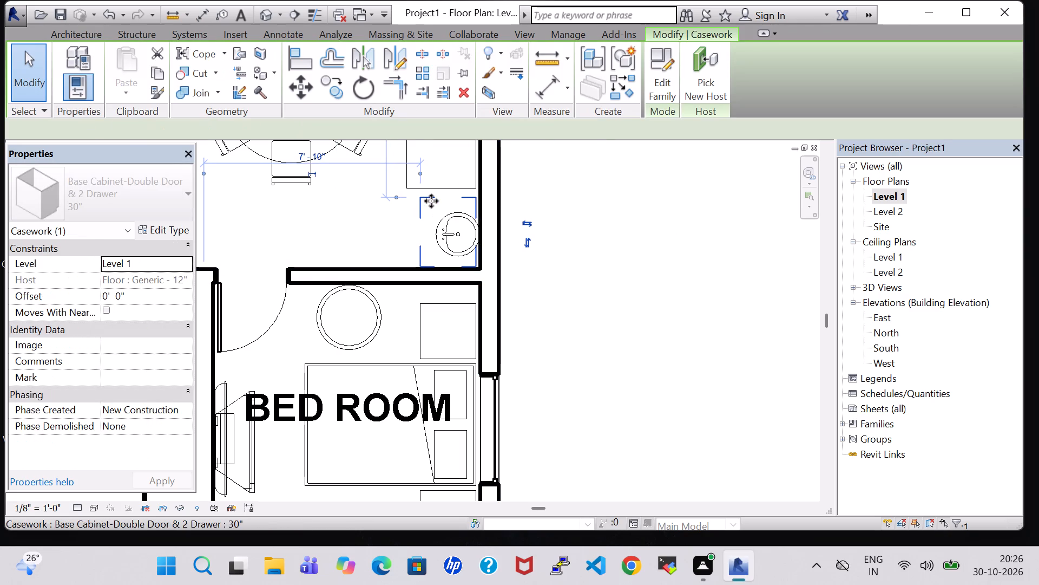
key("Right")
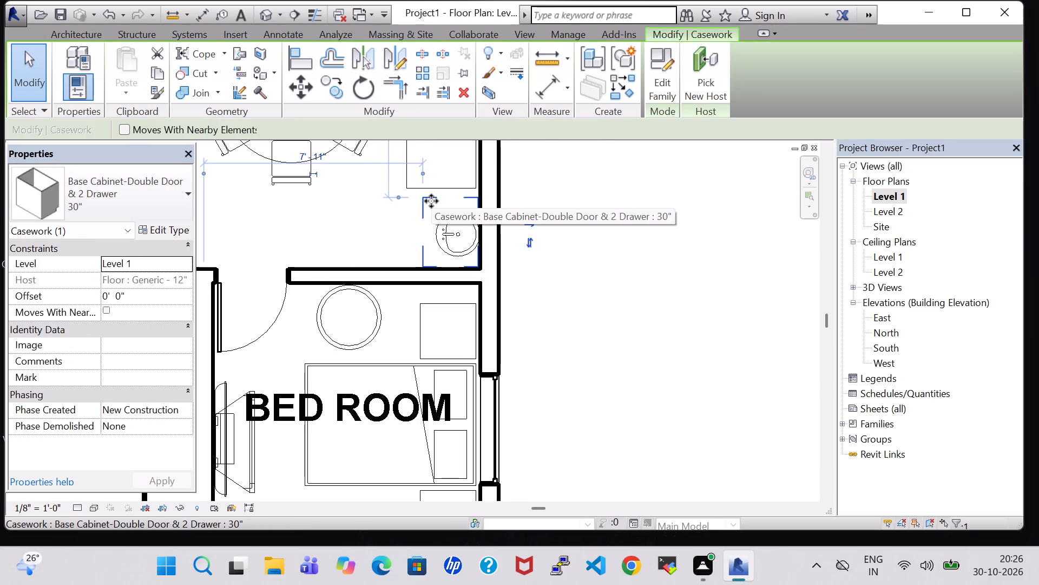
key("Up")
left_click(703, 248)
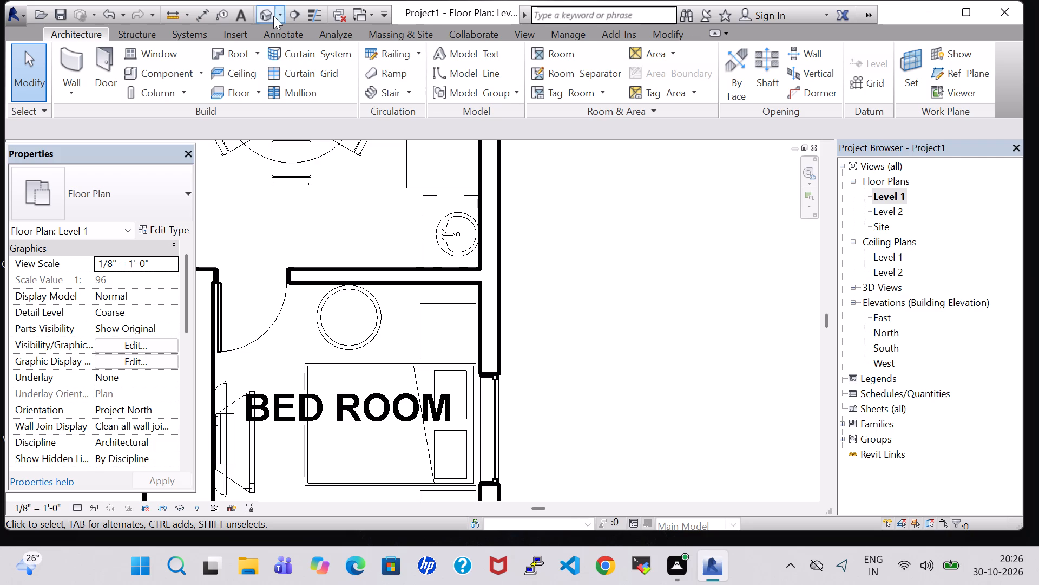
In the 3D view, rotate the base cabinet 180 degrees so its doors face the dining area.
left_click(273, 16)
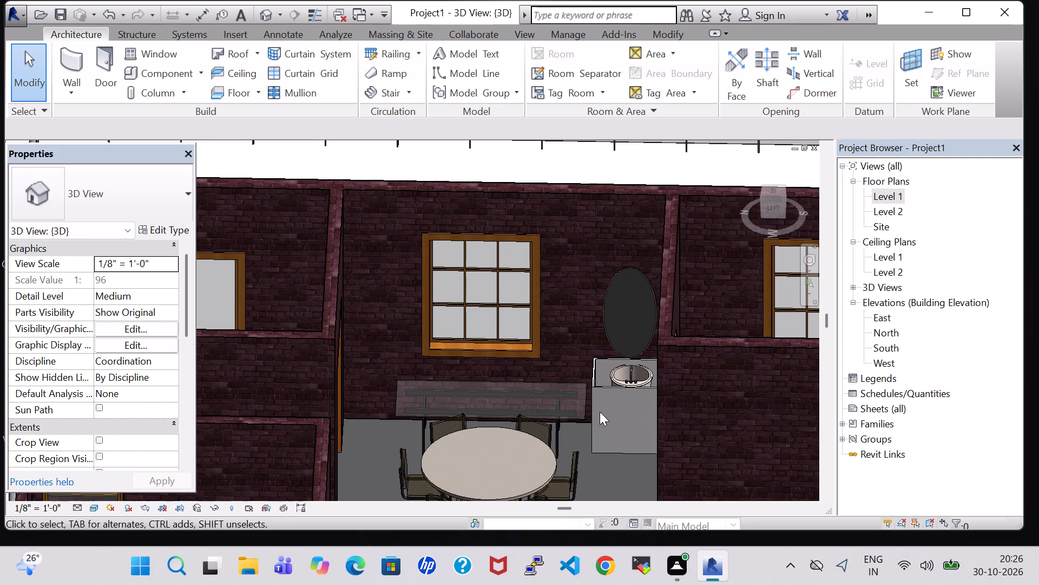
middle_click_drag(580, 299, 580, 304, "shift")
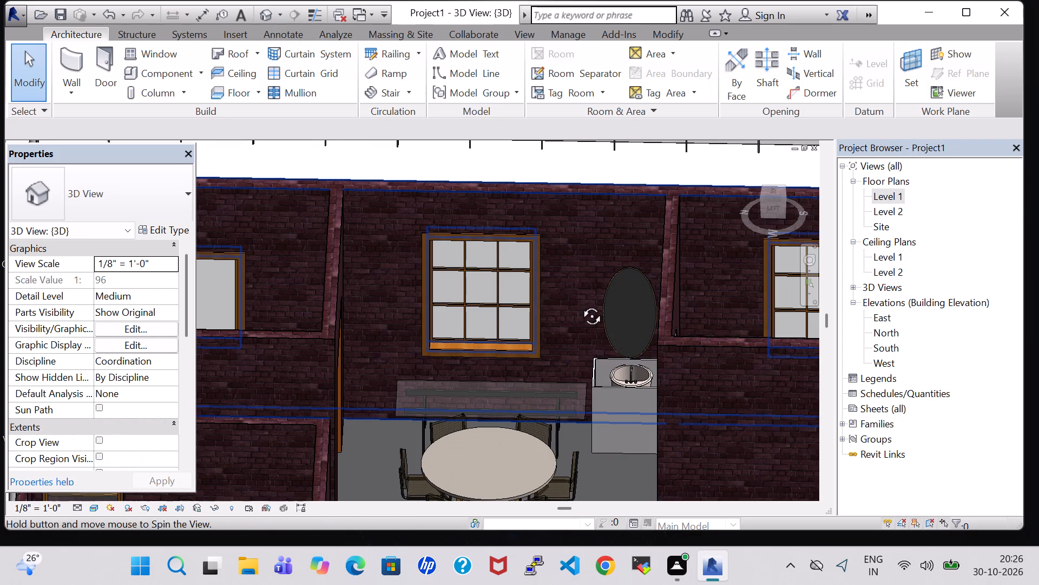
middle_click_drag(580, 304, 607, 401, "shift")
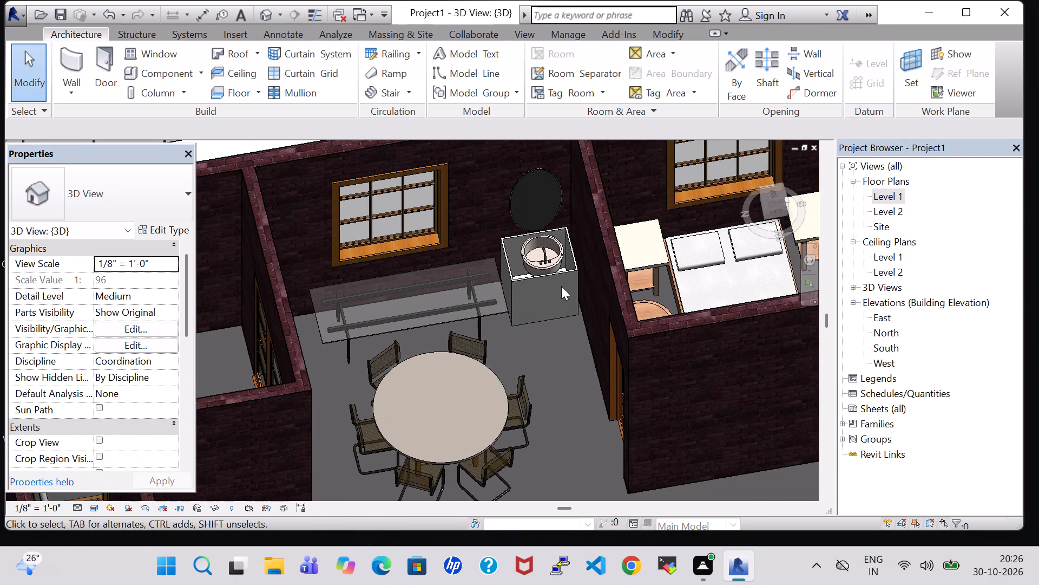
left_click(560, 275)
key("space")
key("space")
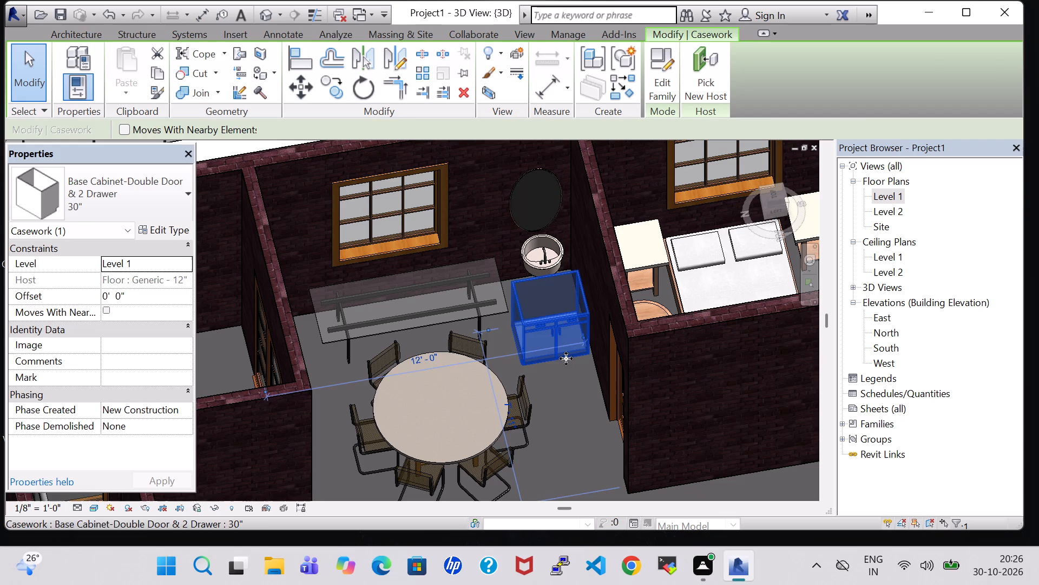
double_click(566, 383)
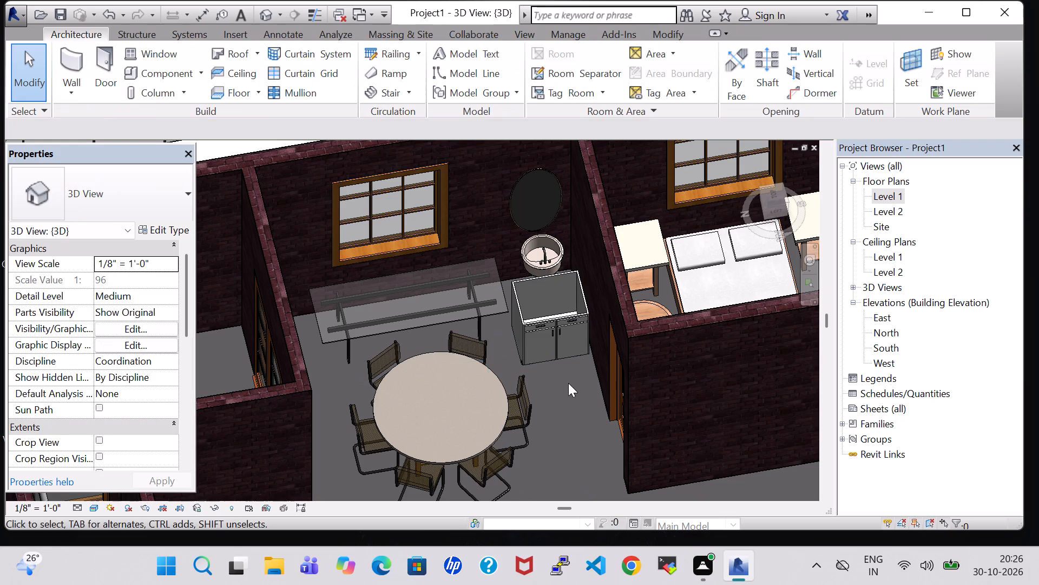
Examine the base cabinet's position relative to the sink and review its type dimensions.
middle_click_drag(568, 383, 570, 427, "shift")
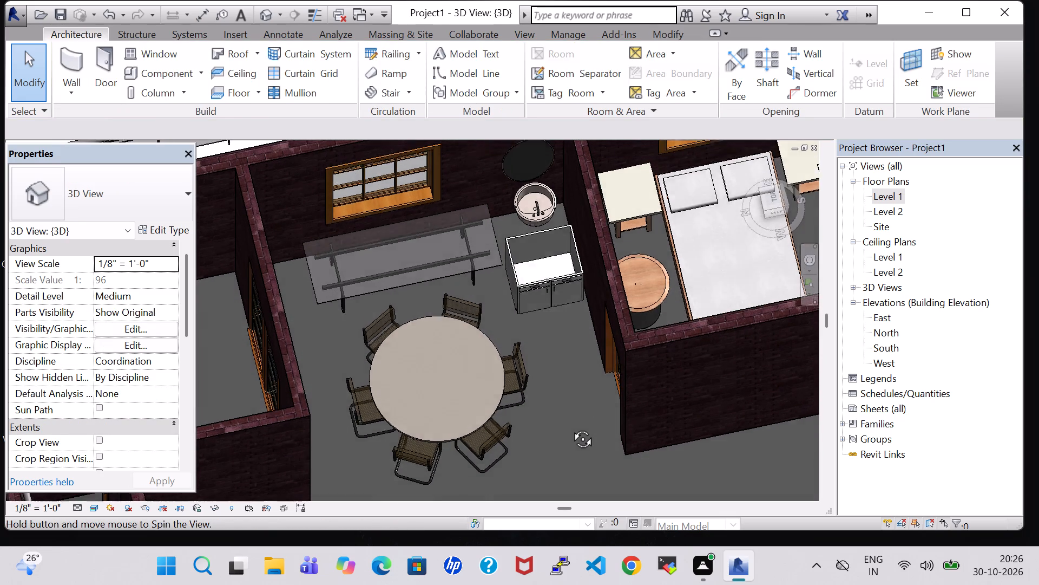
middle_click_drag(570, 427, 570, 376, "shift")
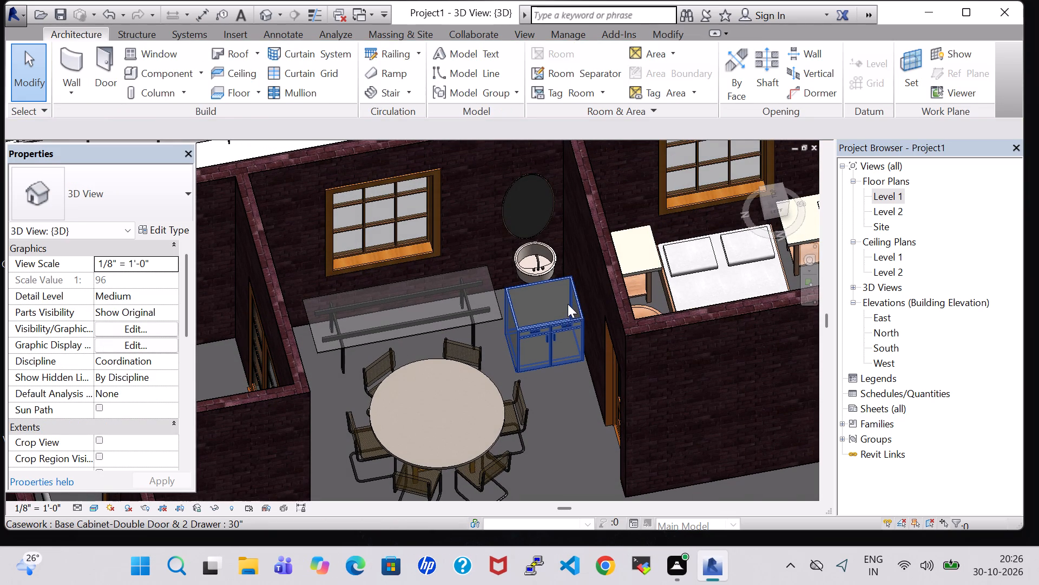
key("Up")
key("Up")
key("Up")
key("Up")
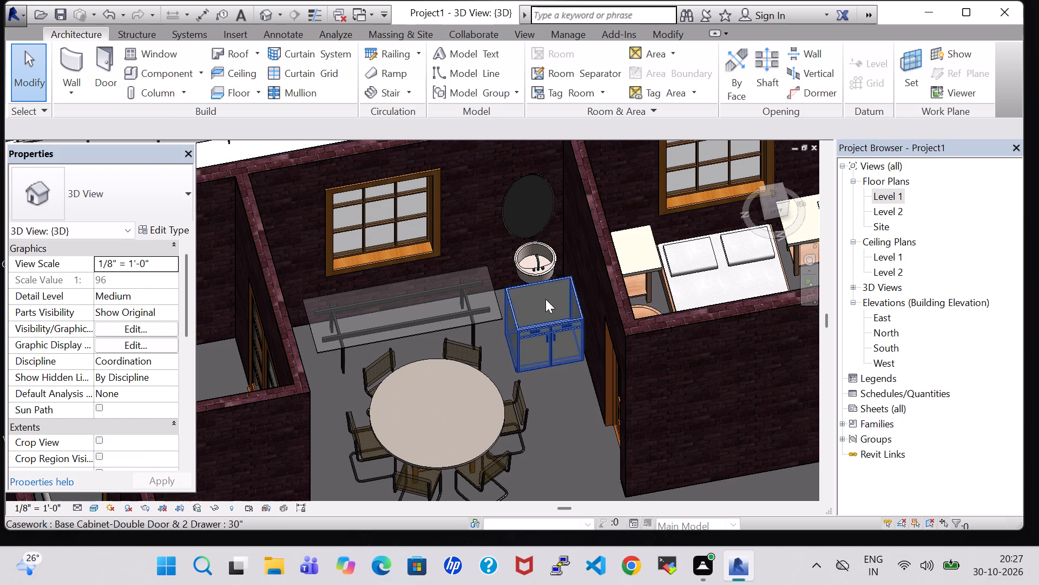
left_click(551, 321)
left_click(158, 230)
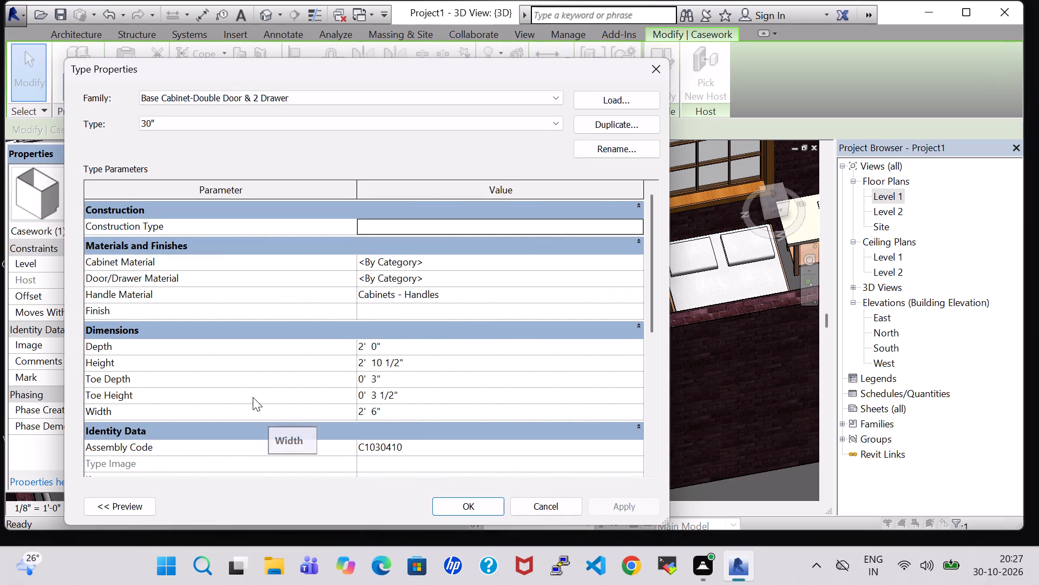
left_click(655, 64)
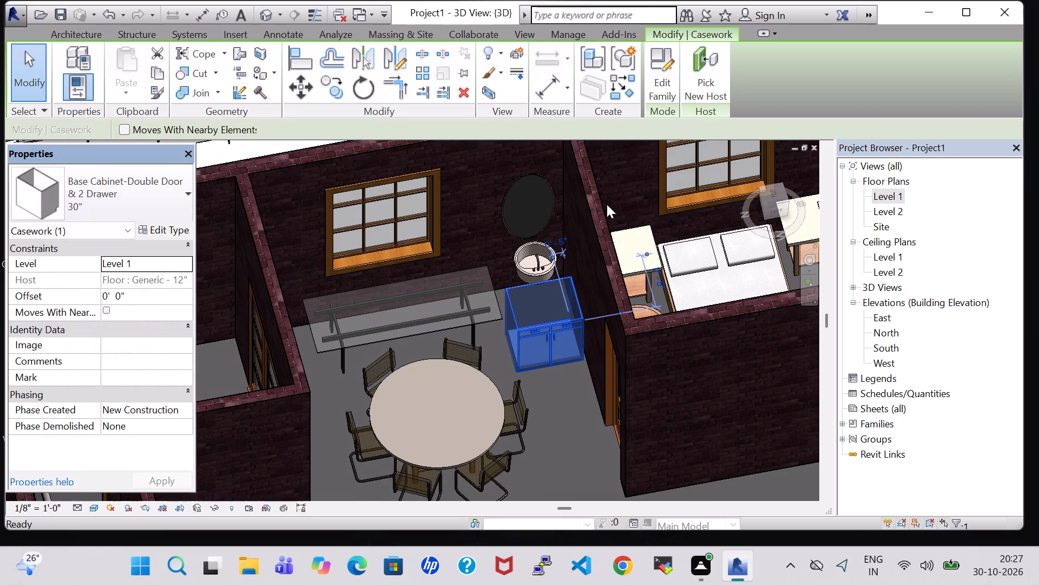
Set the round vanity sink's offset from Level 1 to 3' 0".
left_click(542, 265)
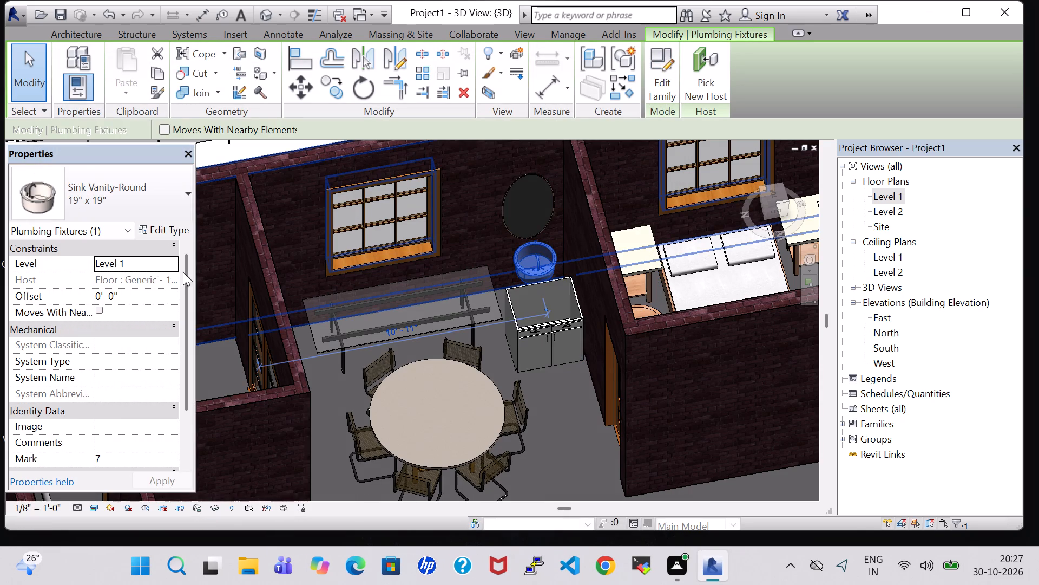
left_click(105, 296)
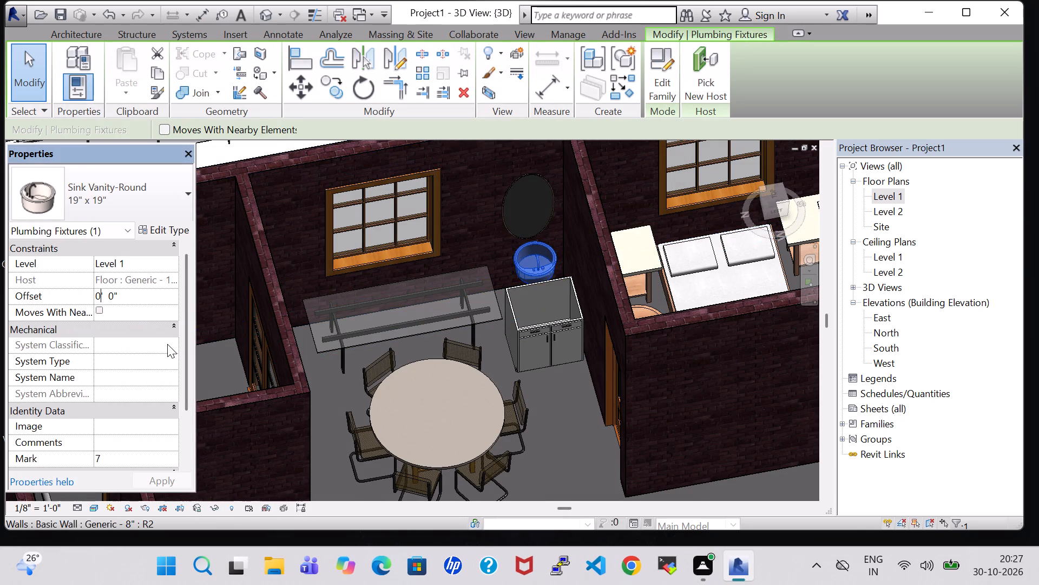
key("Left")
key("BackSpace")
key("3")
key("Return")
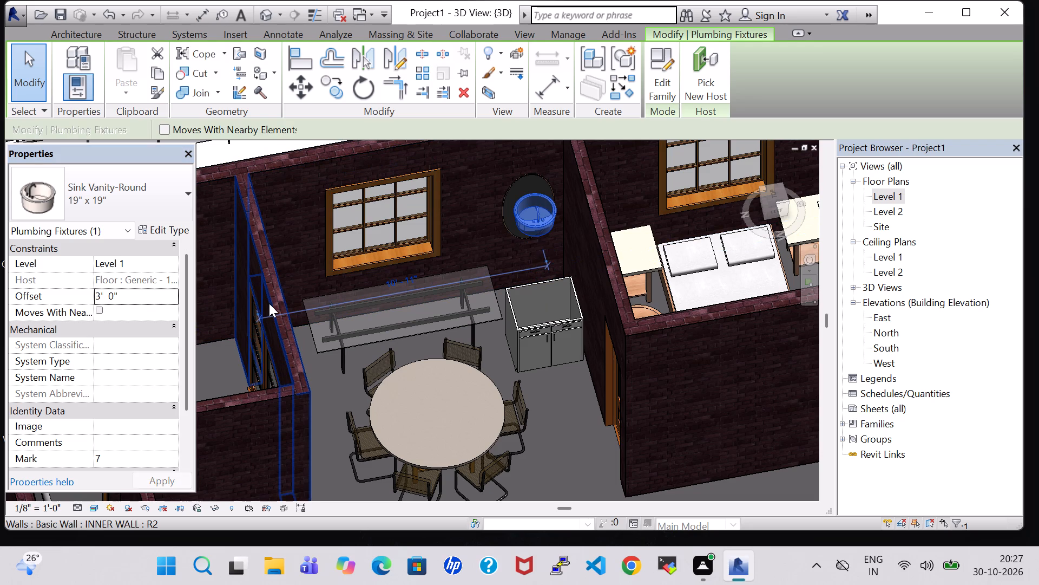
In Level 1, nudge the base cabinet back toward the window wall below the vanity sink, and check its position in 3D.
double_click(888, 193)
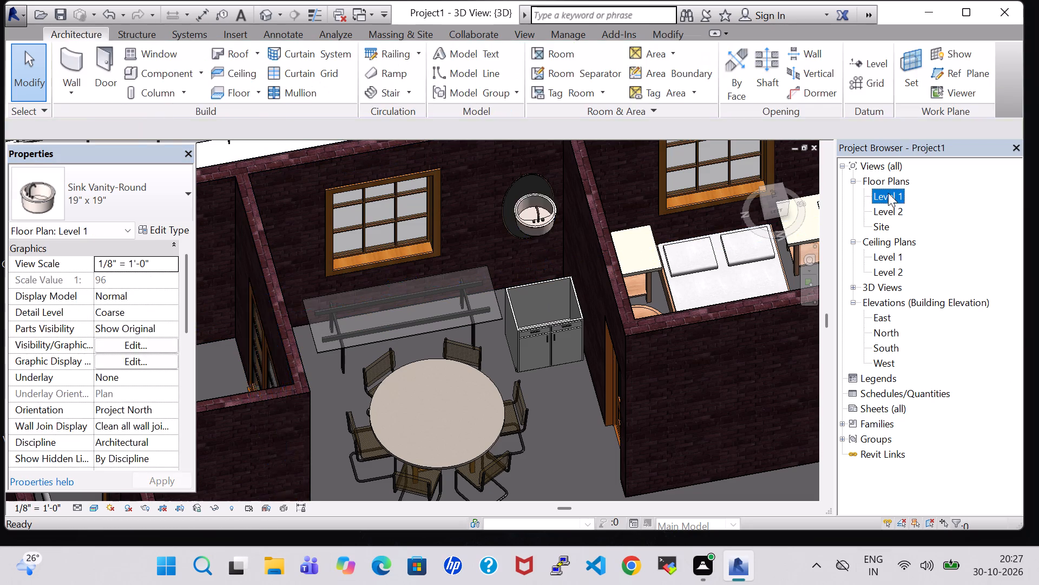
scroll(555, 252, "down", 3)
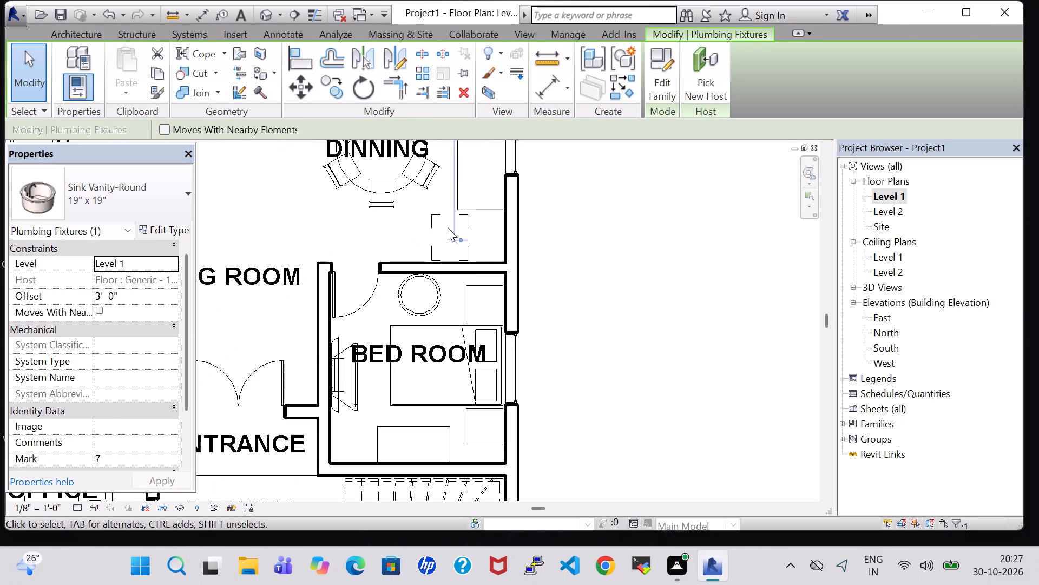
left_click(560, 264)
left_click(447, 238)
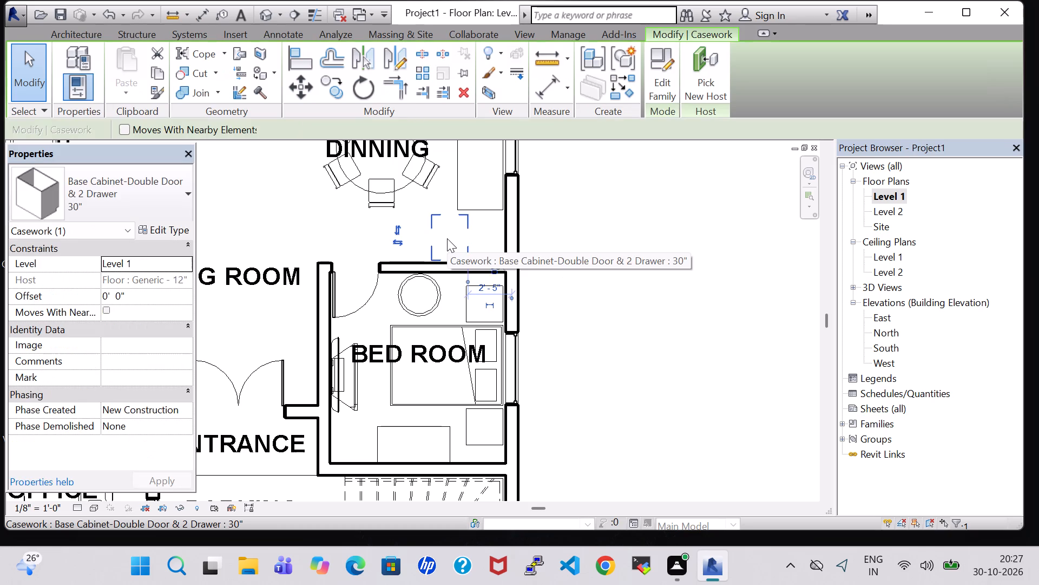
key("Right")
key("Right")
key("Right")
key("Right")
key("Right")
key("Right")
key("Right")
key("Right")
key("Right")
key("Right")
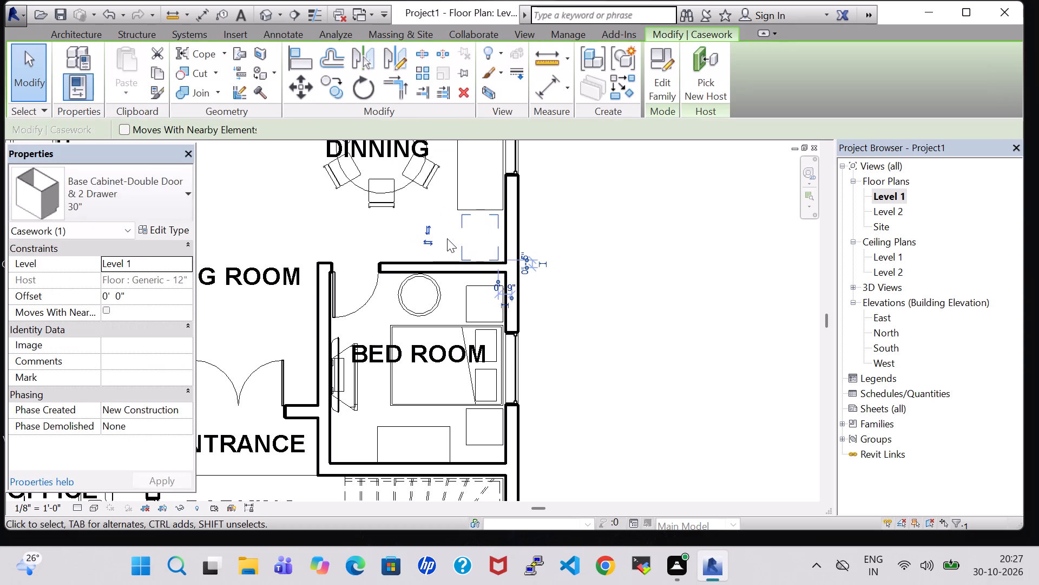
key("Right")
key("Right")
key("Left")
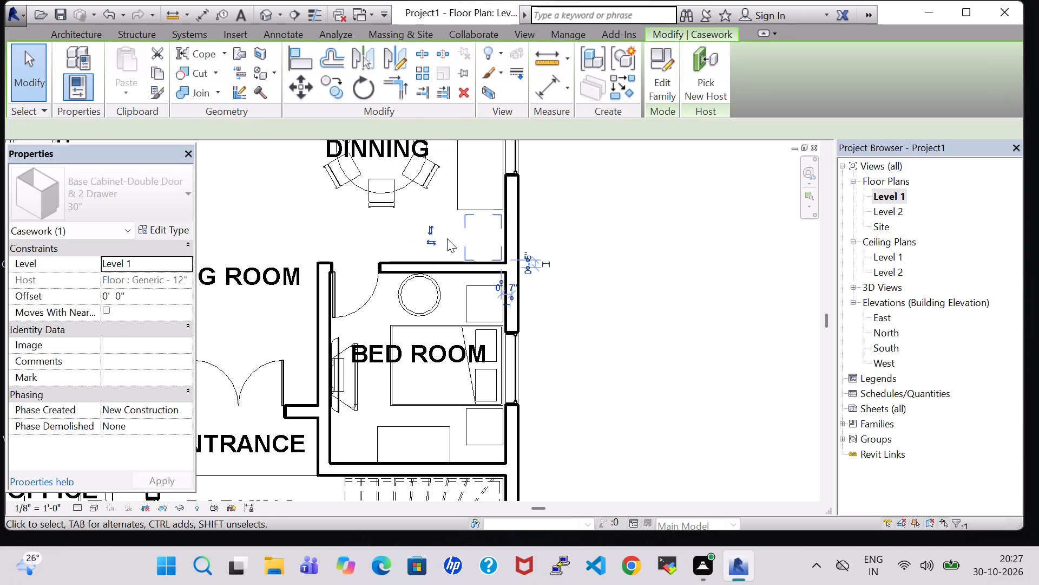
left_click(266, 8)
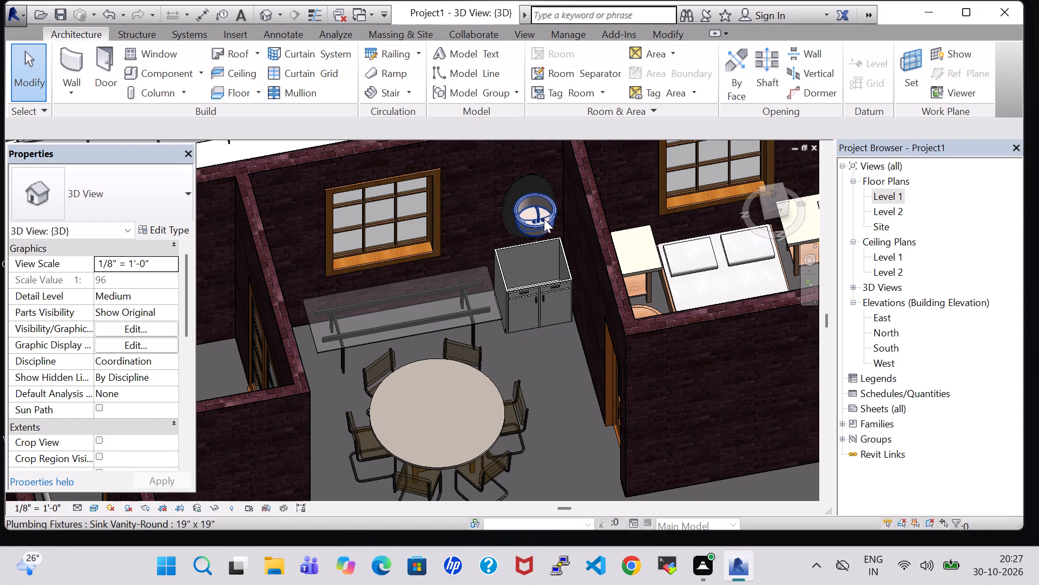
Nudge the round vanity sink along the wall toward the dining-area window.
left_click(541, 216)
key("Left")
key("Left")
key("Left")
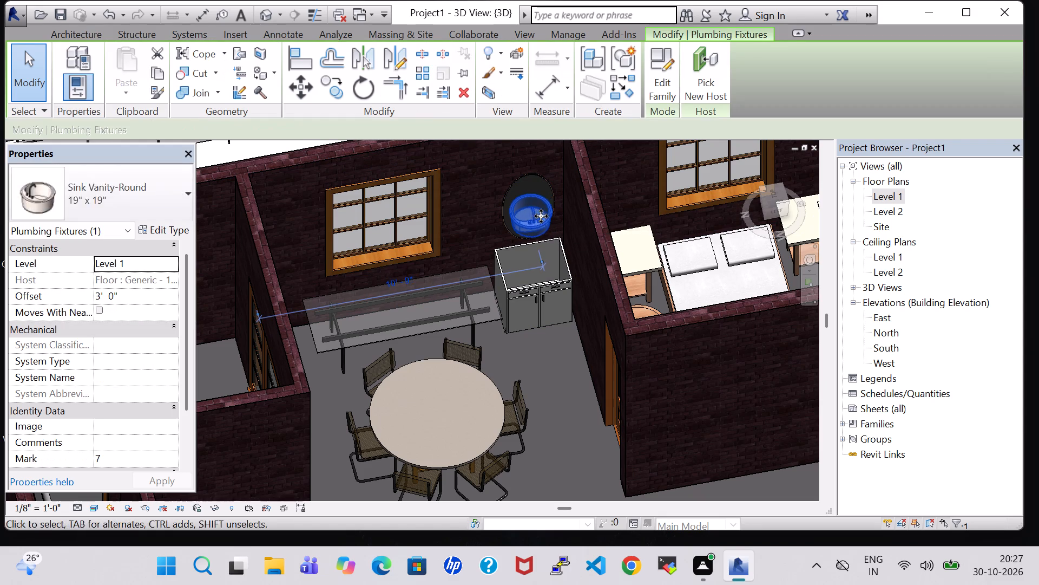
key("Left")
key("Left")
key("Left")
key("Left")
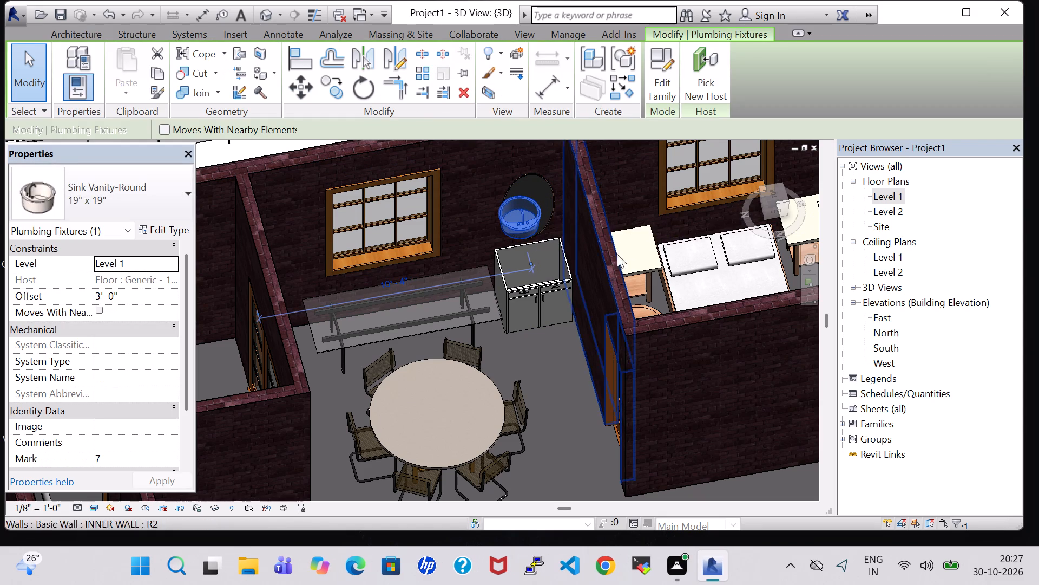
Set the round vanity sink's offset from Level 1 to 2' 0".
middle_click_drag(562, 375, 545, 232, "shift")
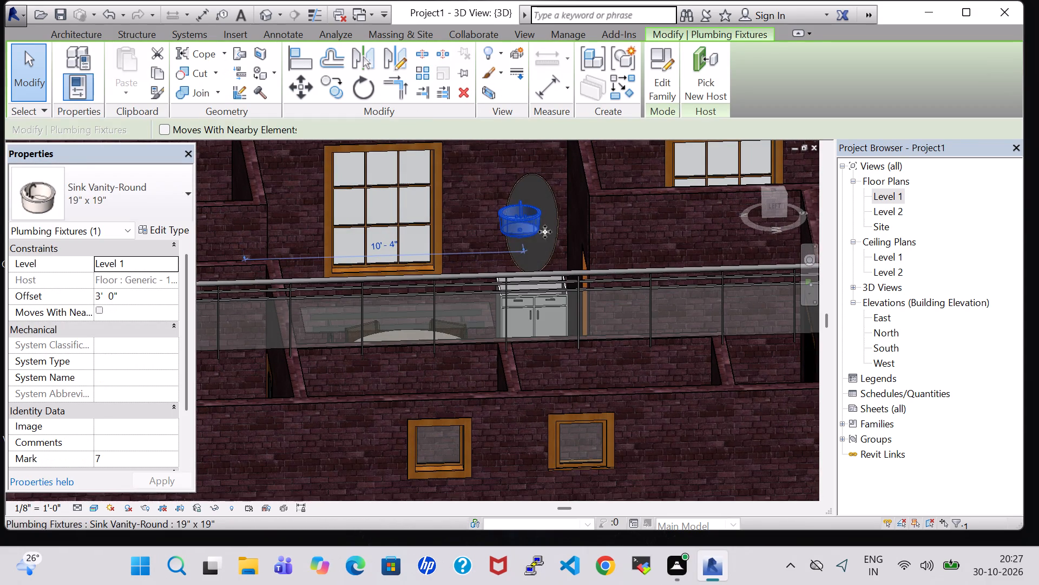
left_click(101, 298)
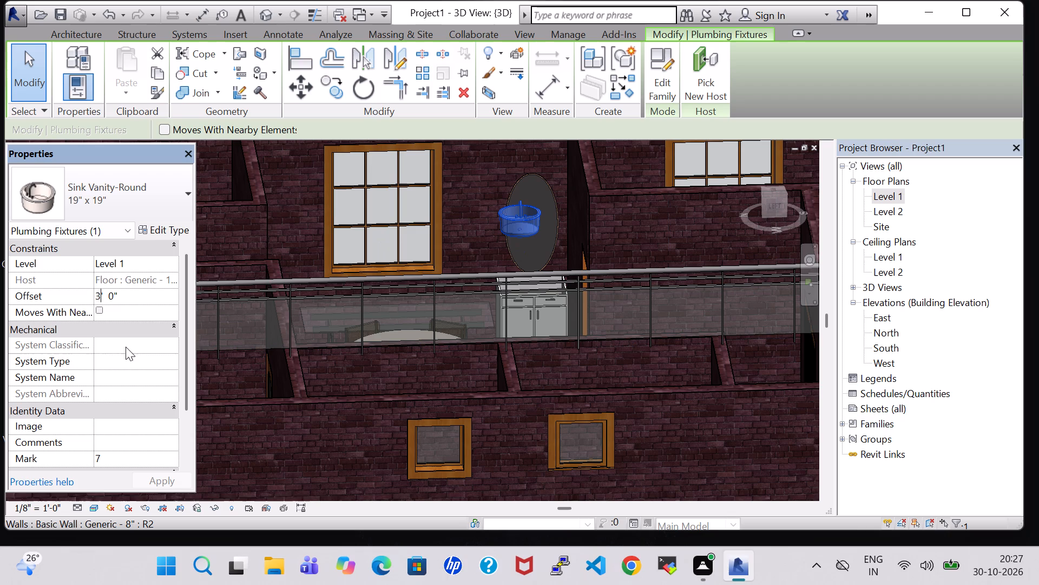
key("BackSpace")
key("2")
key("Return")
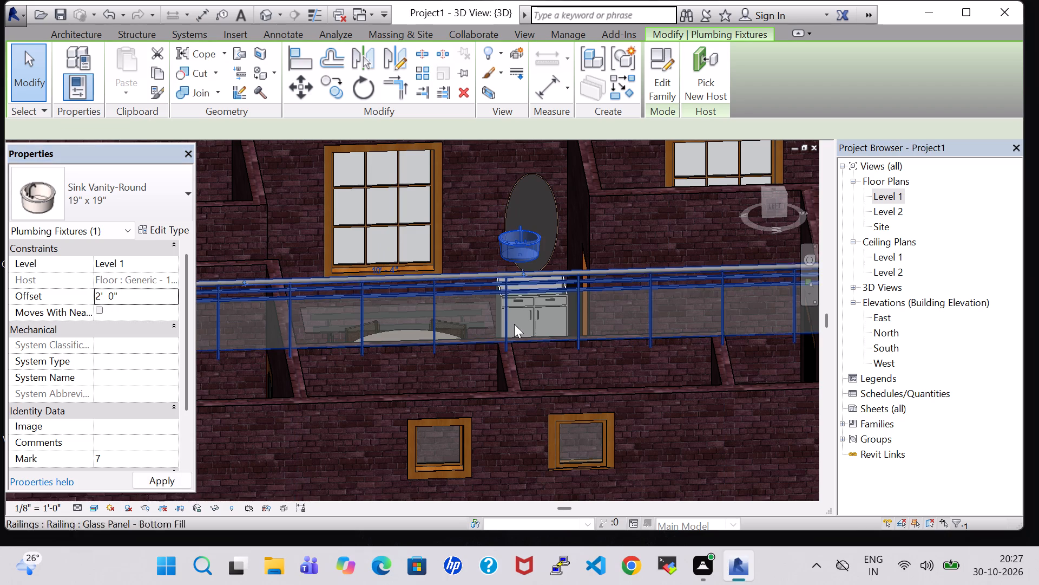
Nudge the round vanity sink back away from the window so it is centred over the base cabinet.
key("Right")
key("Right")
key("Right")
key("Right")
key("Right")
key("Right")
key("Right")
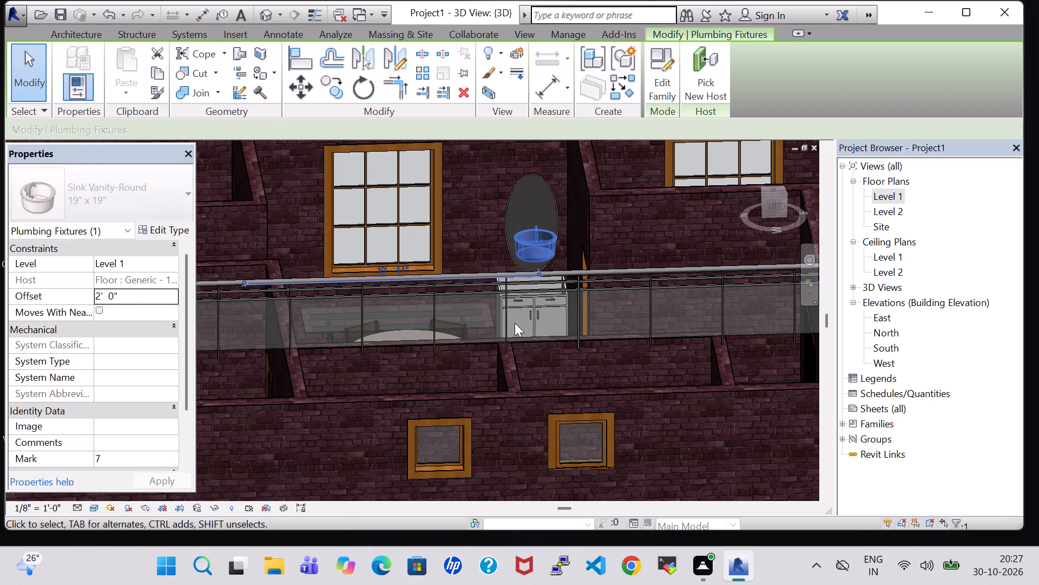
key("Left")
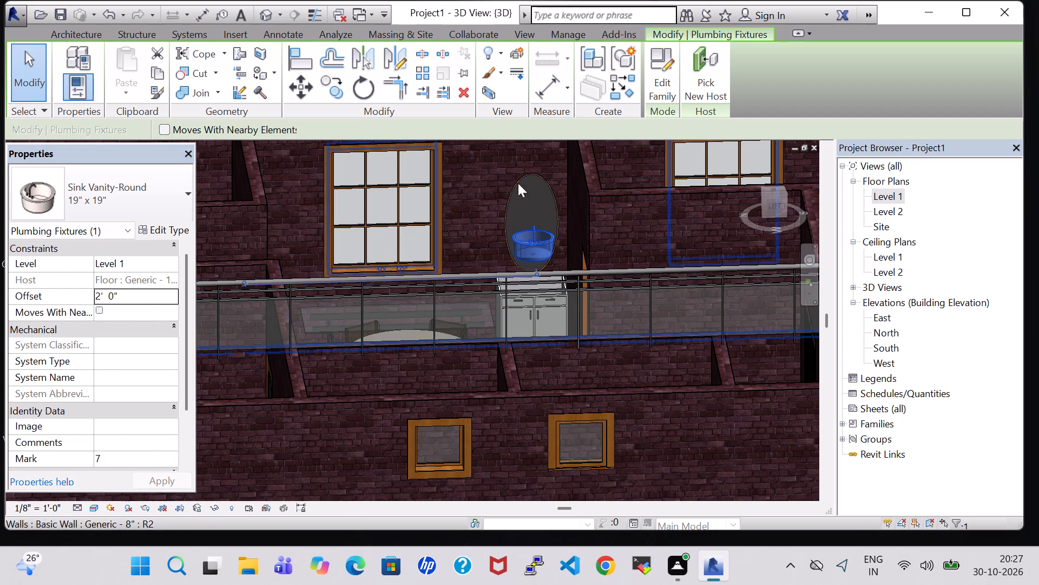
Raise the elliptical wall mirror above the vanity sink to an elevation of 4' 11".
left_click(530, 178)
key("Up")
key("Up")
key("Up")
key("Up")
key("Up")
key("Up")
key("Up")
key("Up")
key("Up")
key("Up")
key("Up")
key("Up")
key("Up")
key("Up")
key("Up")
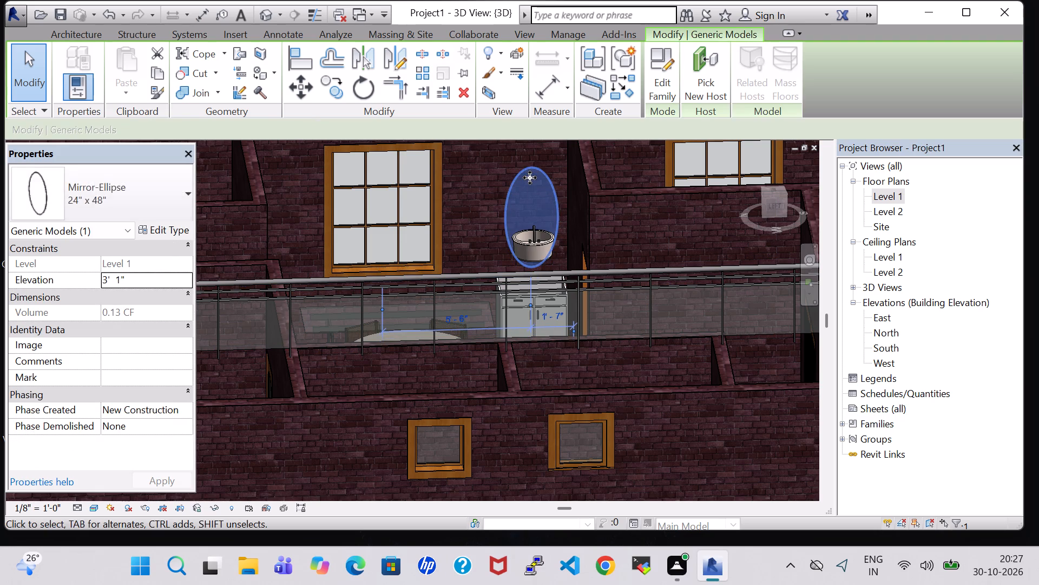
key("Up")
key("Up")
key("Up")
key("Up")
key("Up")
key("Up")
key("Up")
key("Up")
key("Up")
key("Up")
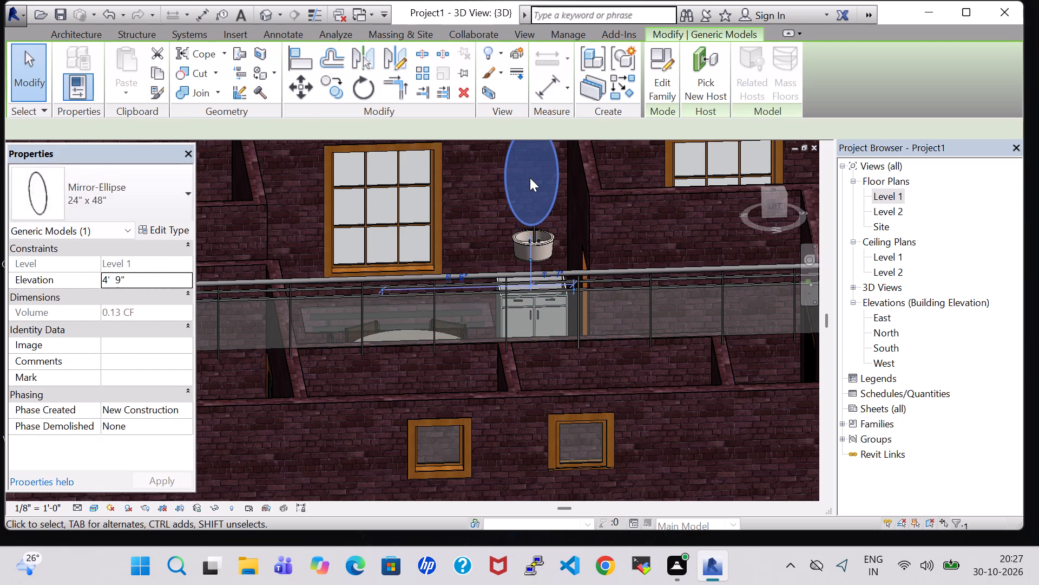
key("Up")
left_click(495, 254)
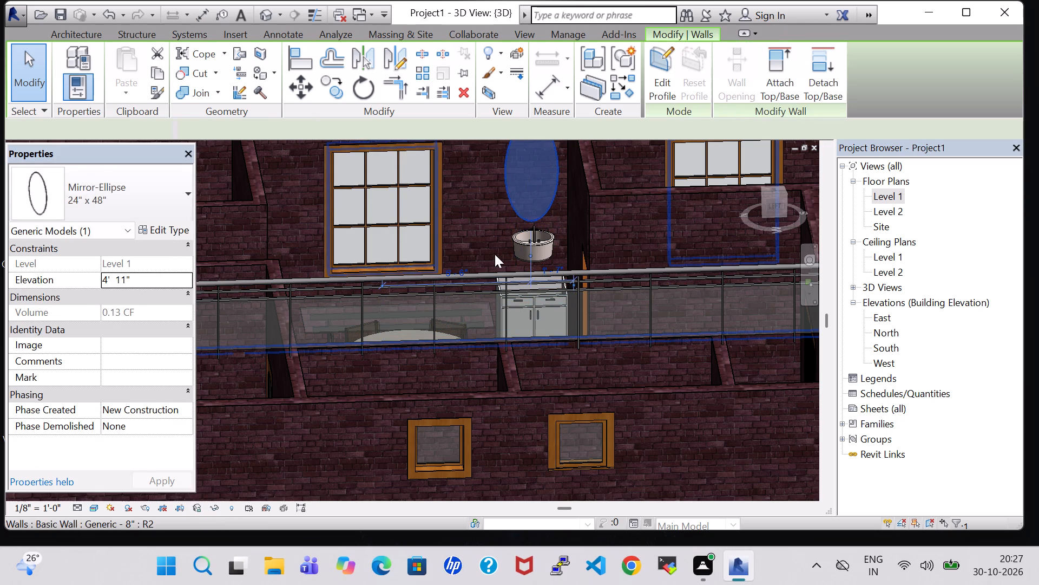
scroll(600, 451, "down", 7)
left_click(559, 238)
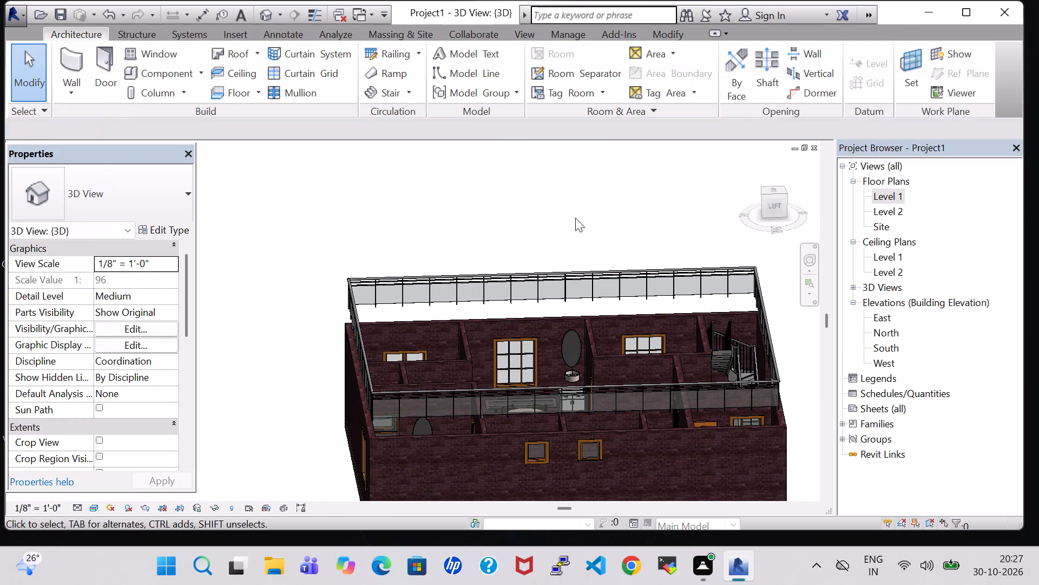
Lower the round vanity sink to an offset of 1' 5" from Level 1 and check its fit on the cabinet.
middle_click_drag(598, 200, 598, 275, "shift")
scroll(551, 420, "up", 11)
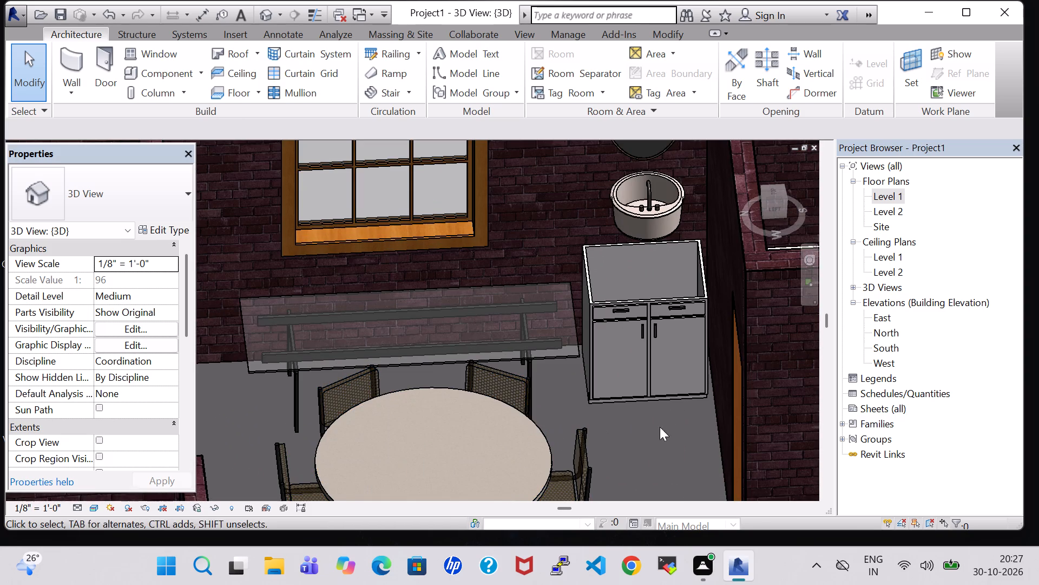
middle_click_drag(665, 432, 660, 350, "shift")
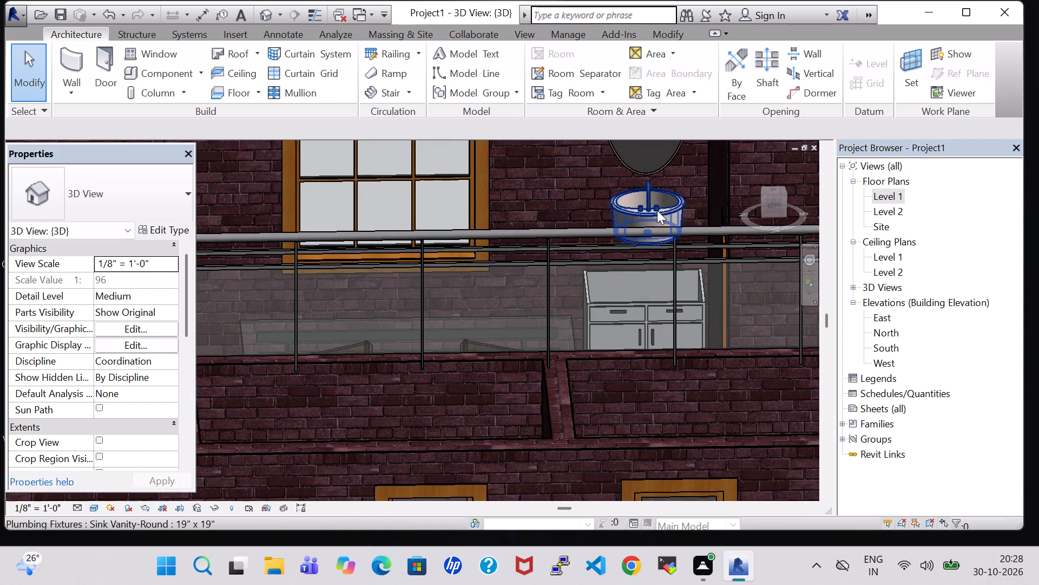
left_click(657, 210)
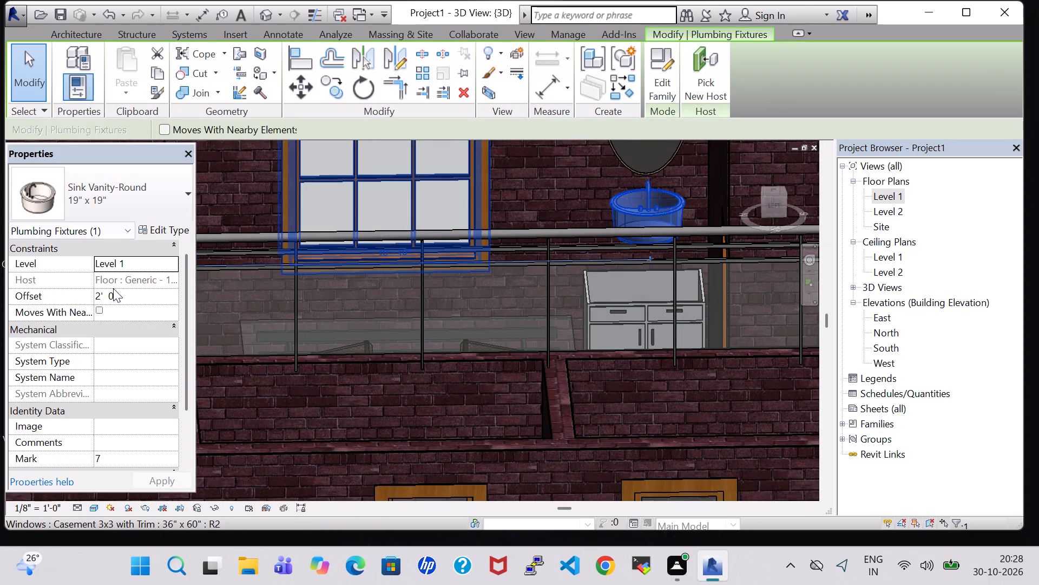
left_click(100, 295)
key("Right")
key("BackSpace")
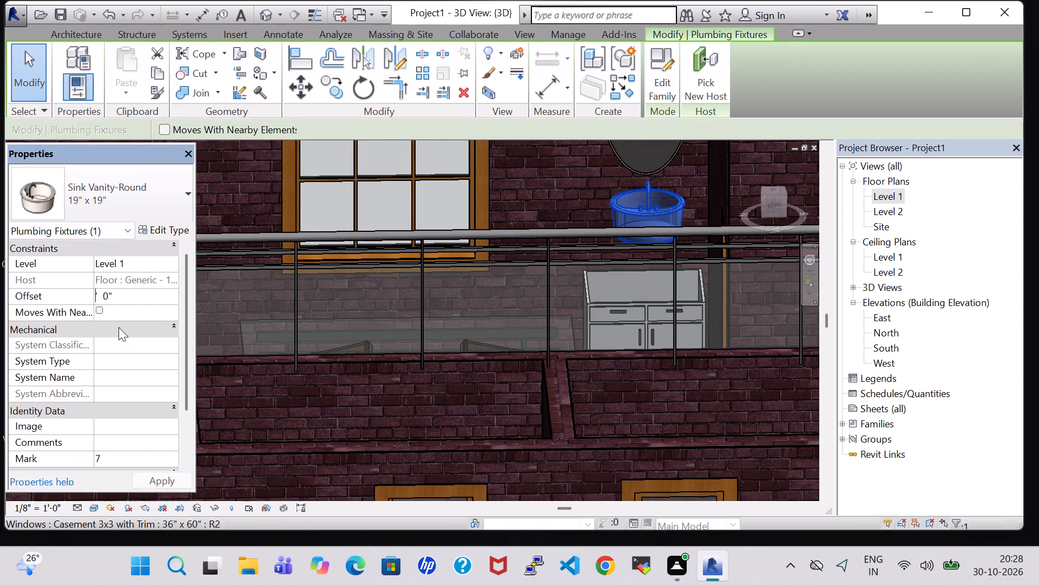
key("1")
key("Right")
key("Right")
key("Right")
key("Right")
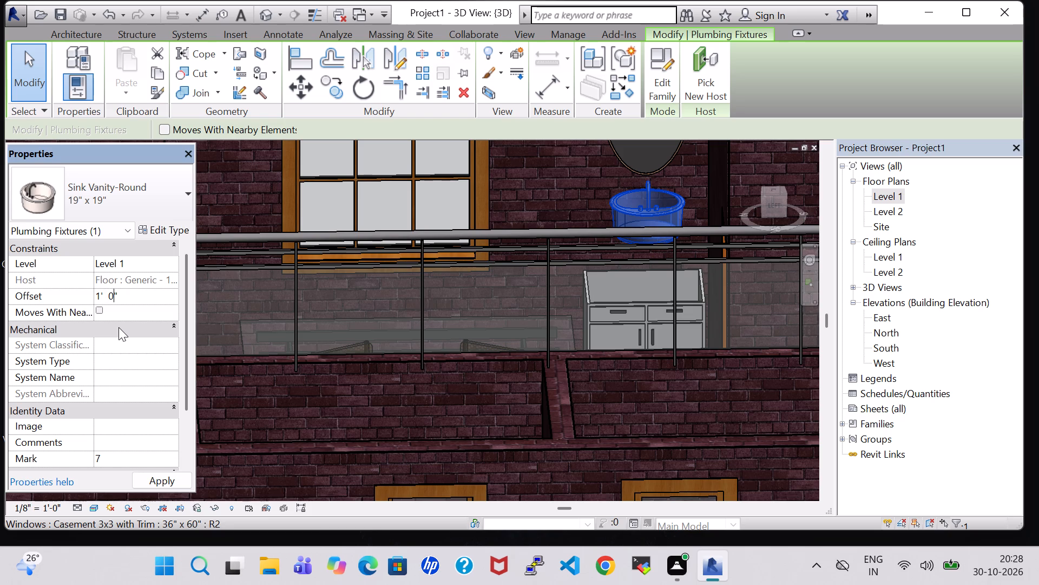
key("BackSpace")
key("5")
key("Return")
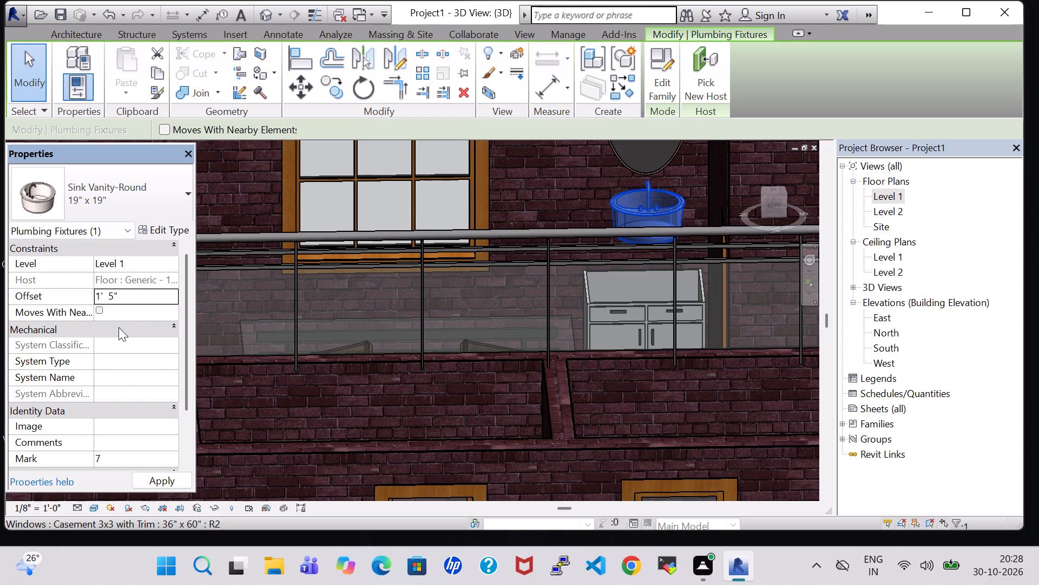
middle_click_drag(571, 198, 571, 199, "shift")
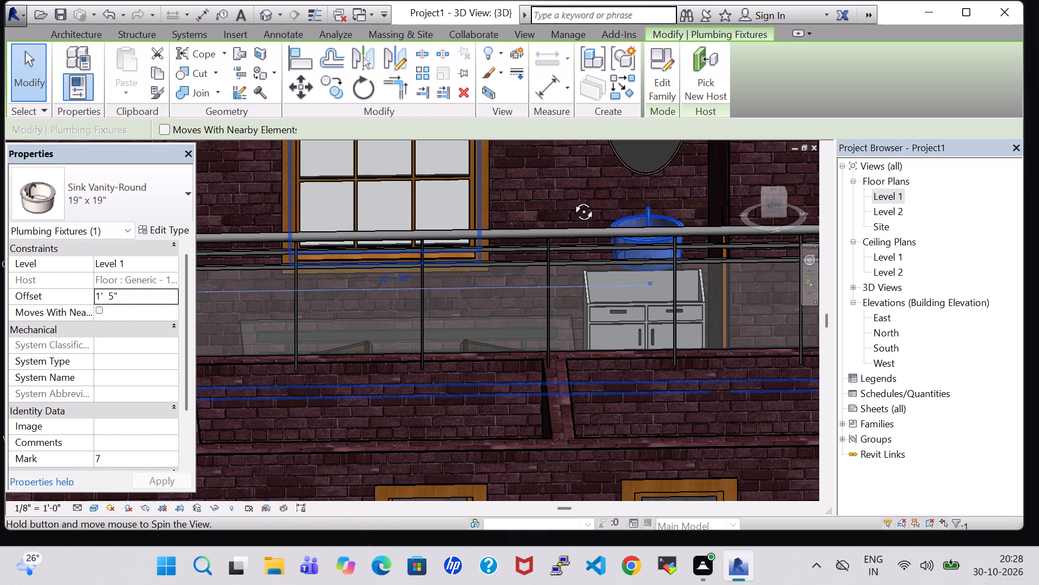
middle_click_drag(571, 199, 569, 289, "shift")
left_click(652, 441)
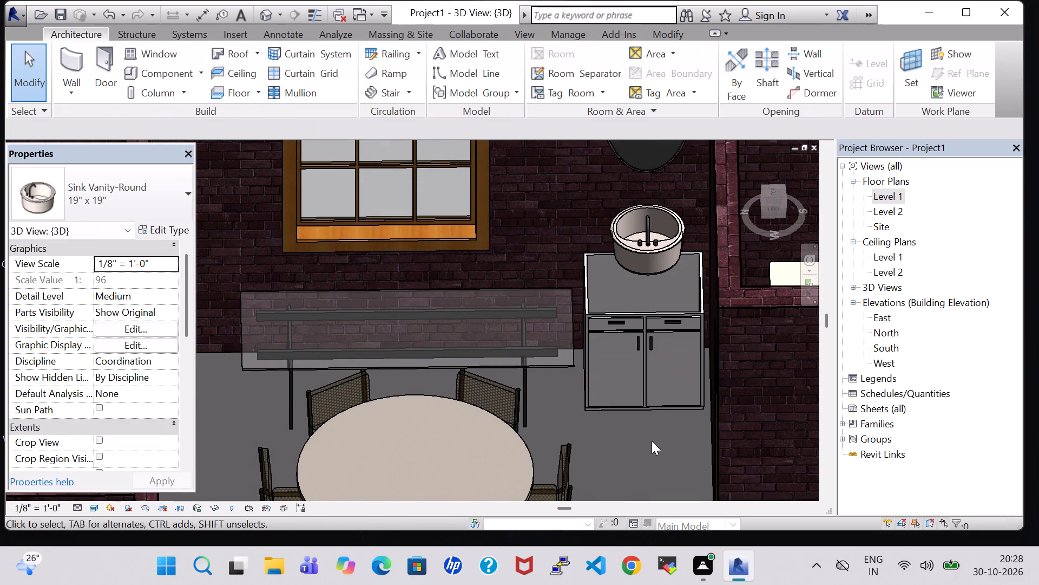
Lower the elliptical mirror to an elevation of 4' 4" and shift it slightly toward the window to align with the sink.
middle_click(652, 441)
middle_click_drag(679, 194, 675, 347)
left_click(665, 282)
left_click(665, 295)
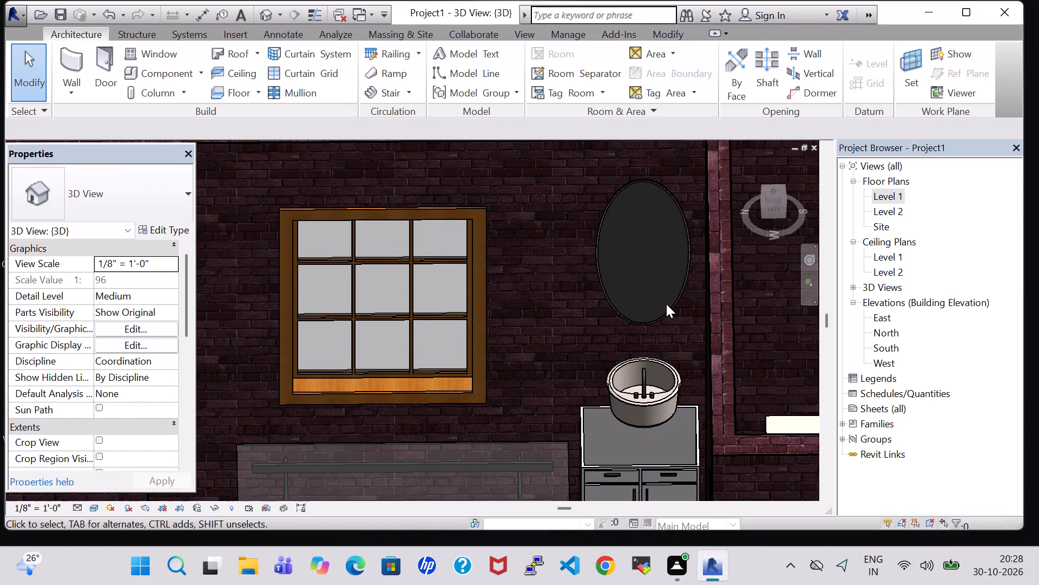
left_click(666, 308)
key("Down")
key("Down")
key("Down")
key("Down")
key("Down")
key("Down")
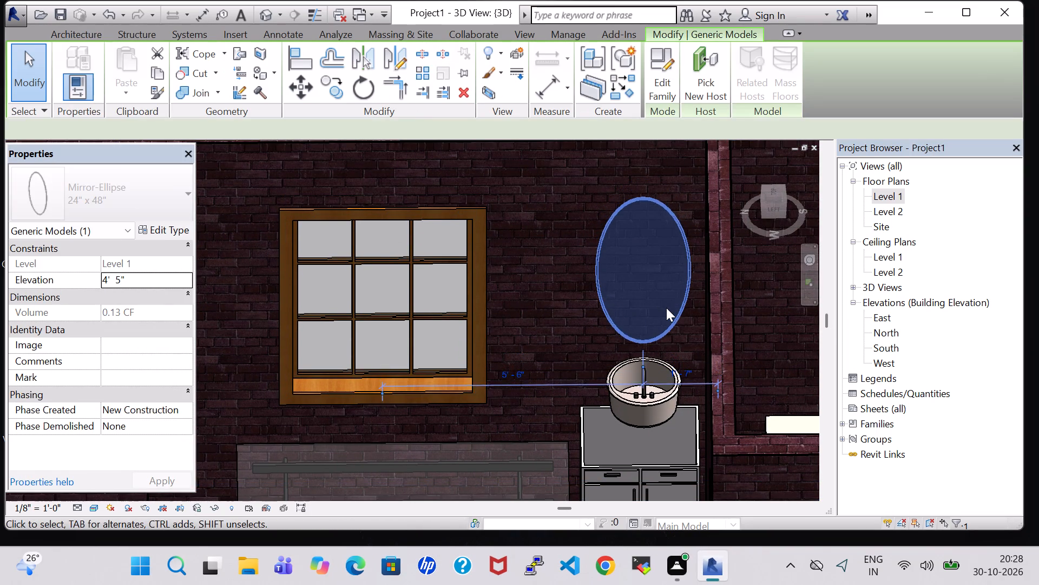
key("Down")
key("Left")
key("Left")
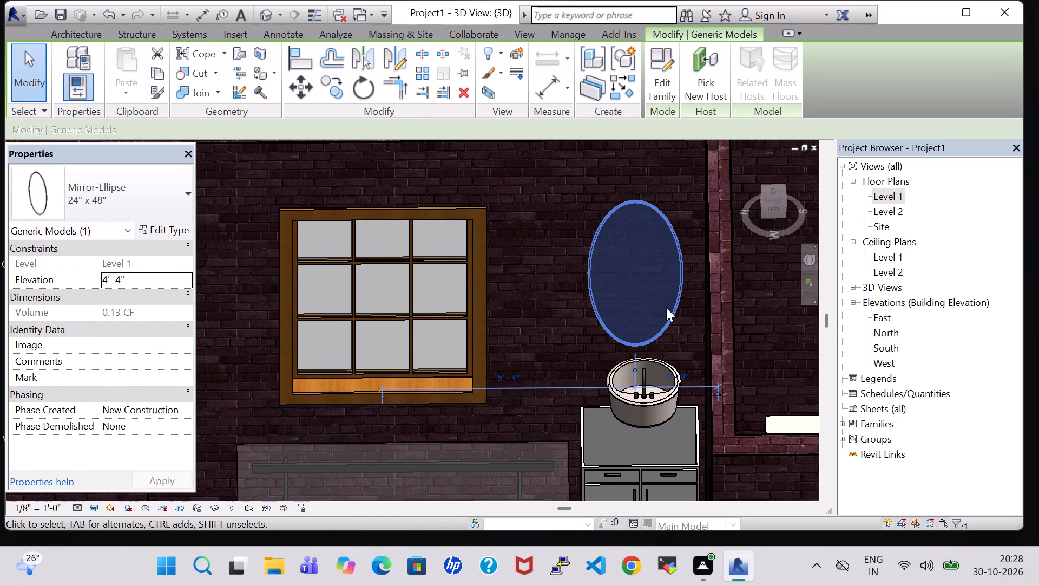
key("Right")
scroll(666, 308, "down", 5)
left_click(604, 208)
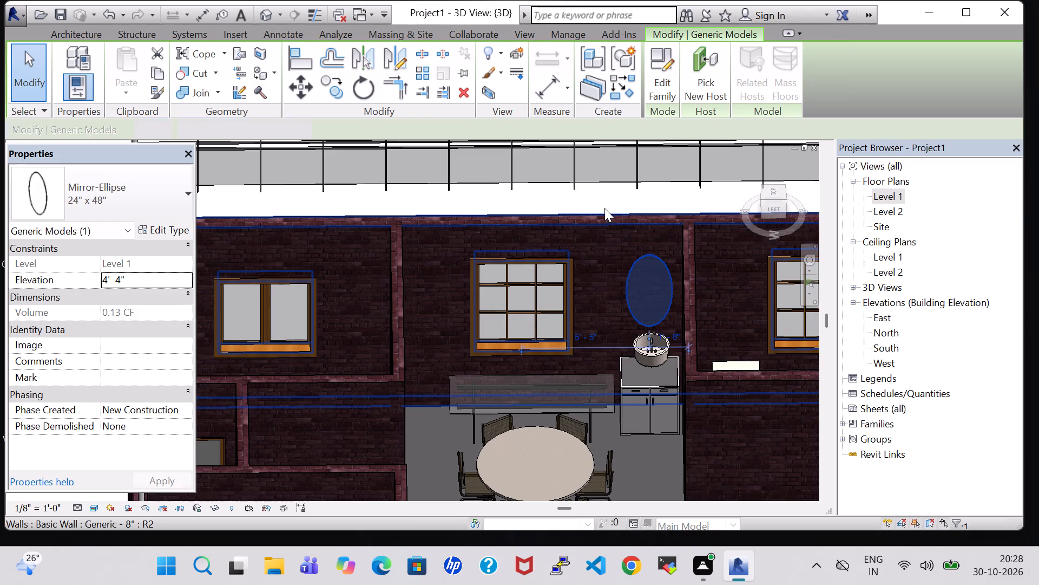
left_click(605, 196)
Nudge the rectangular dining table along the window wall, away from the base cabinet.
left_click(504, 387)
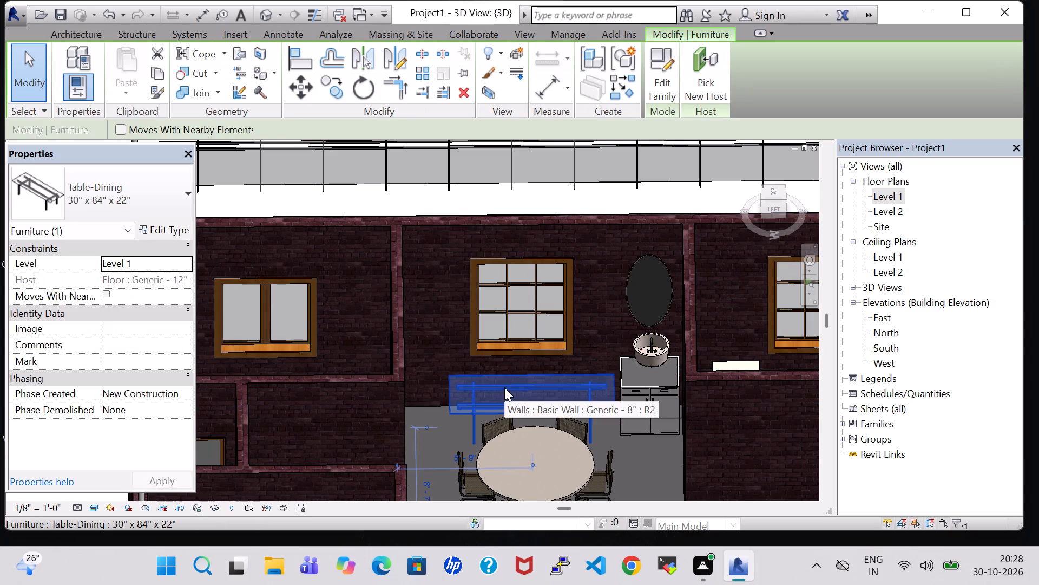
key("Left")
key("Left")
key("Left")
key("Left")
key("Left")
key("Left")
key("Left")
key("Left")
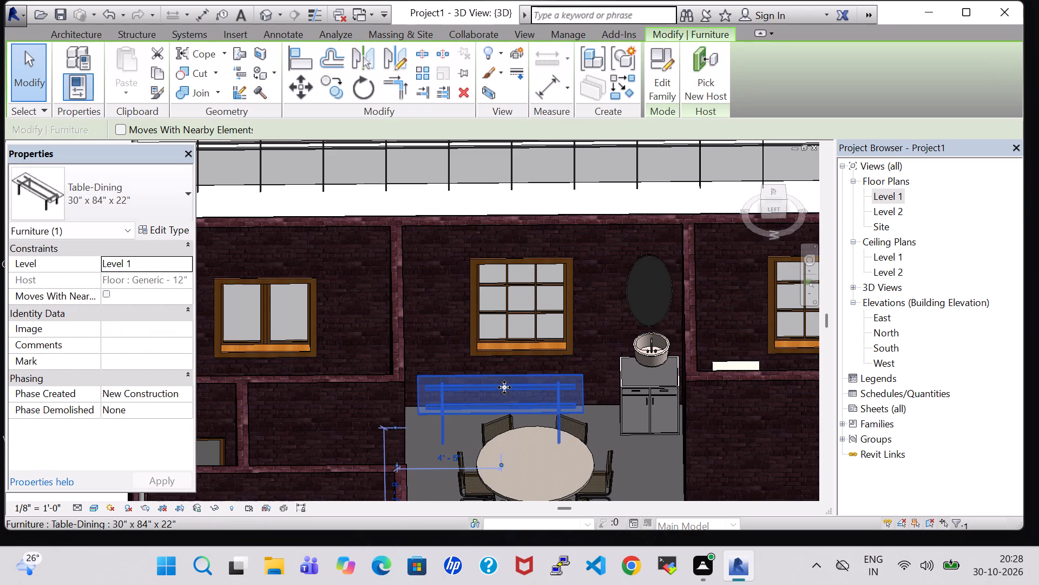
key("Right")
key("Right")
key("Right")
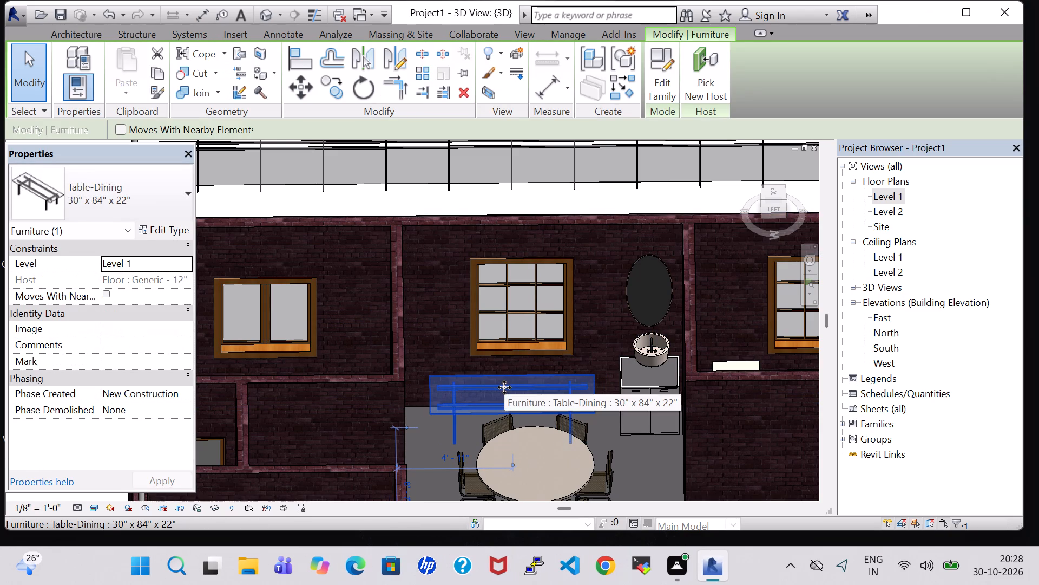
Shift the dining-area casement window away from the mirror, to about 4' 8" from the partition wall on its far side.
left_click(505, 323)
key("Left")
key("Left")
key("Left")
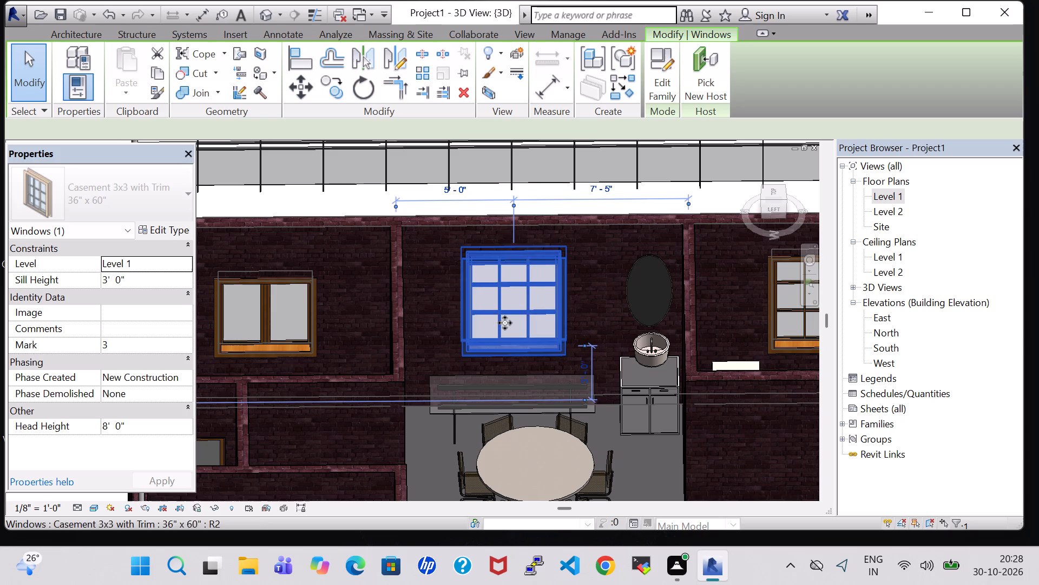
key("Left")
key("Left")
key("Right")
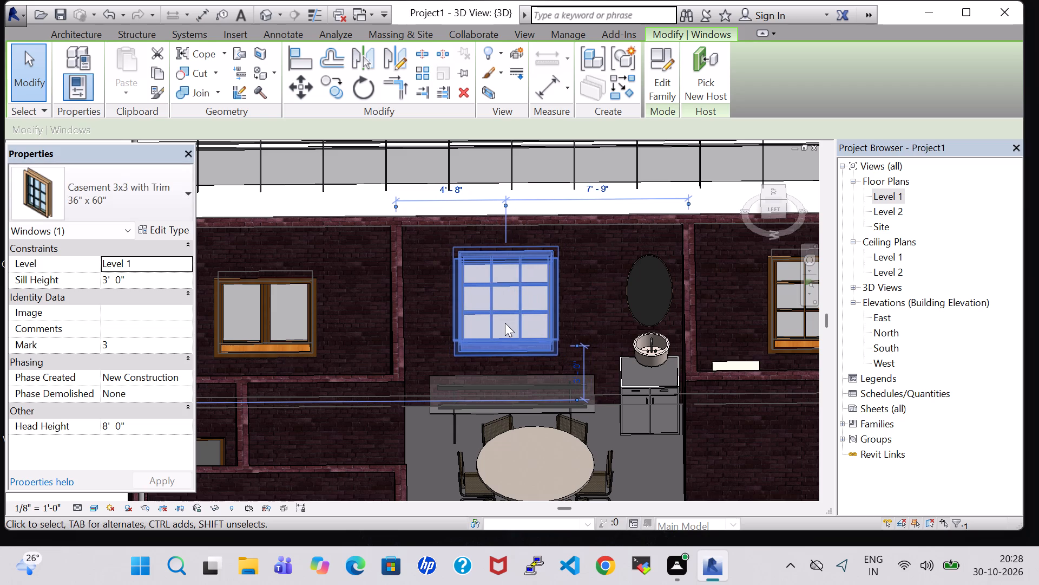
left_click(595, 206)
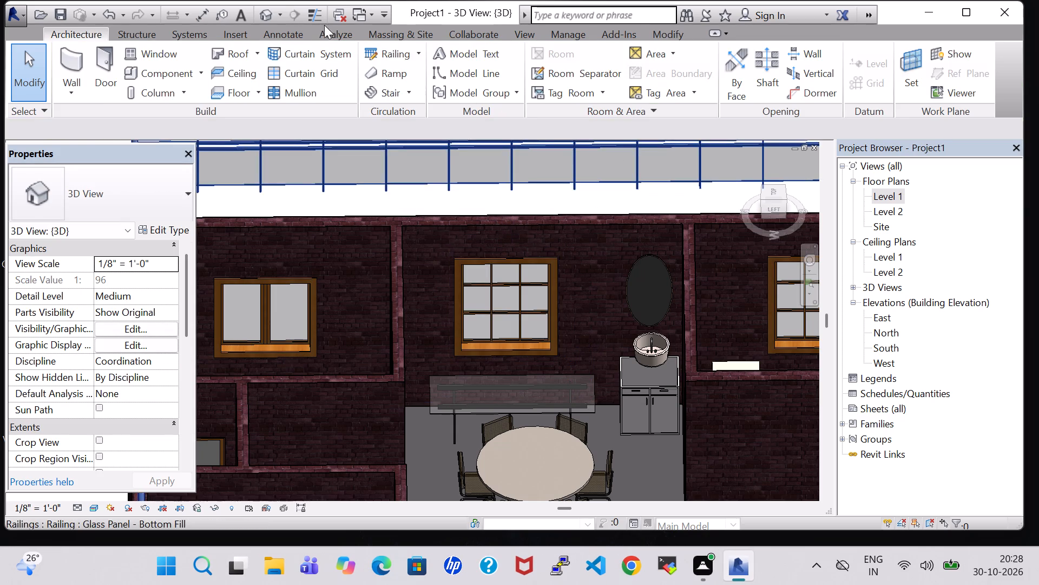
Open the Level 1 floor plan and examine the layout of the dining area and surrounding rooms.
left_click(263, 11)
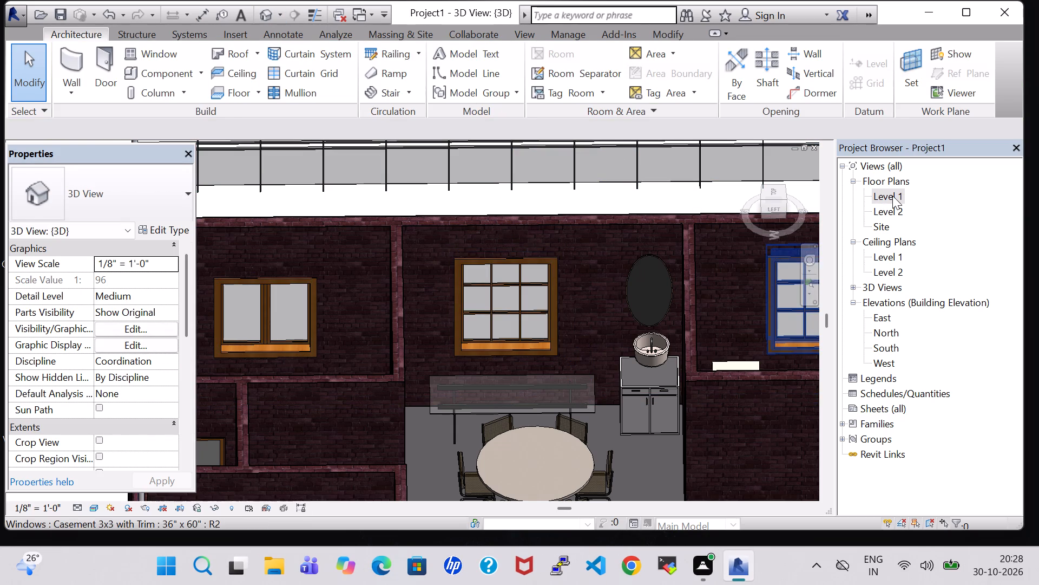
double_click(892, 196)
scroll(595, 299, "down", 3)
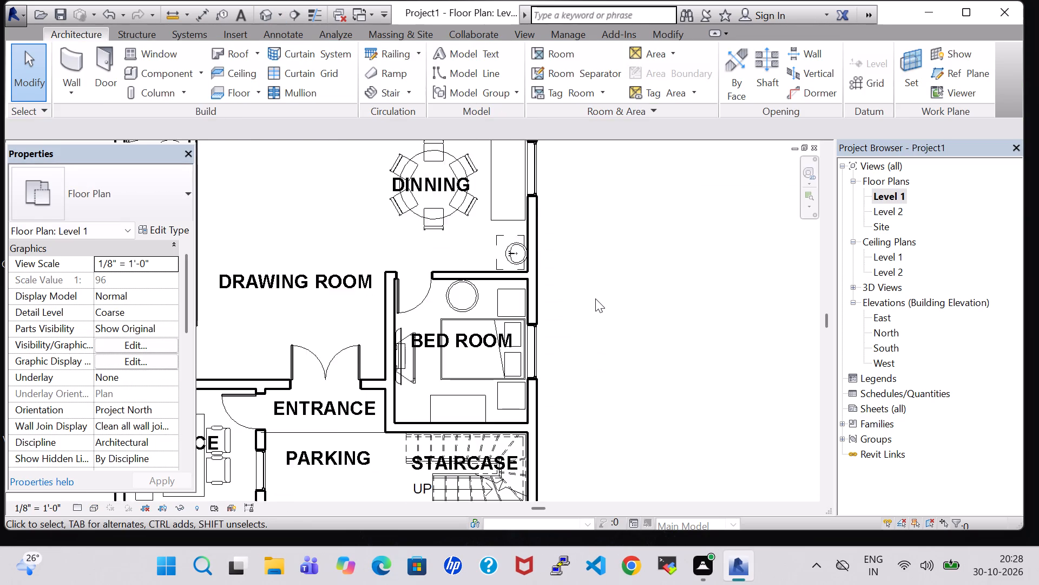
middle_click_drag(593, 234, 622, 289)
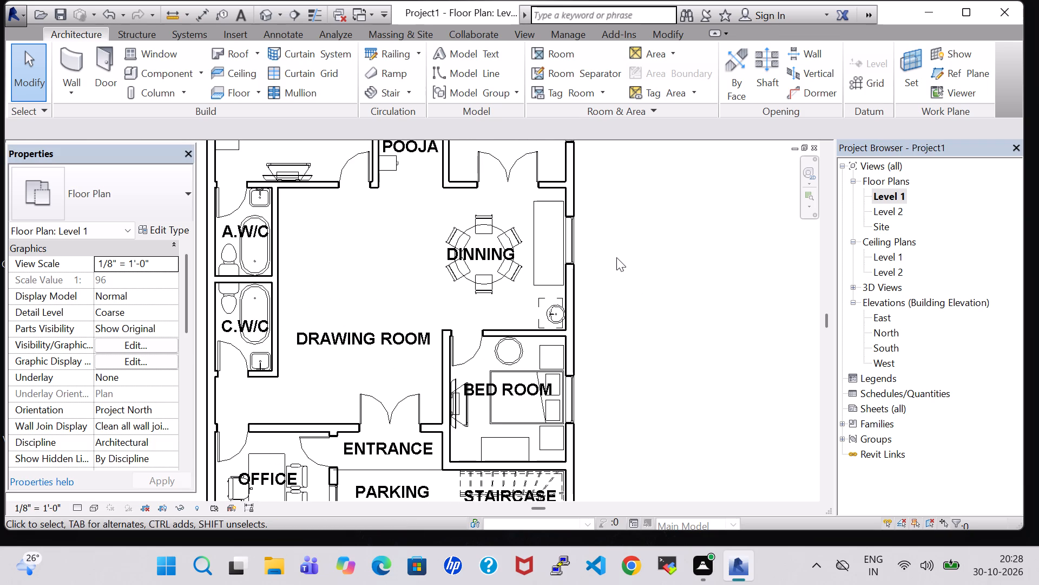
scroll(616, 257, "up", 4)
middle_click_drag(616, 257, 682, 269)
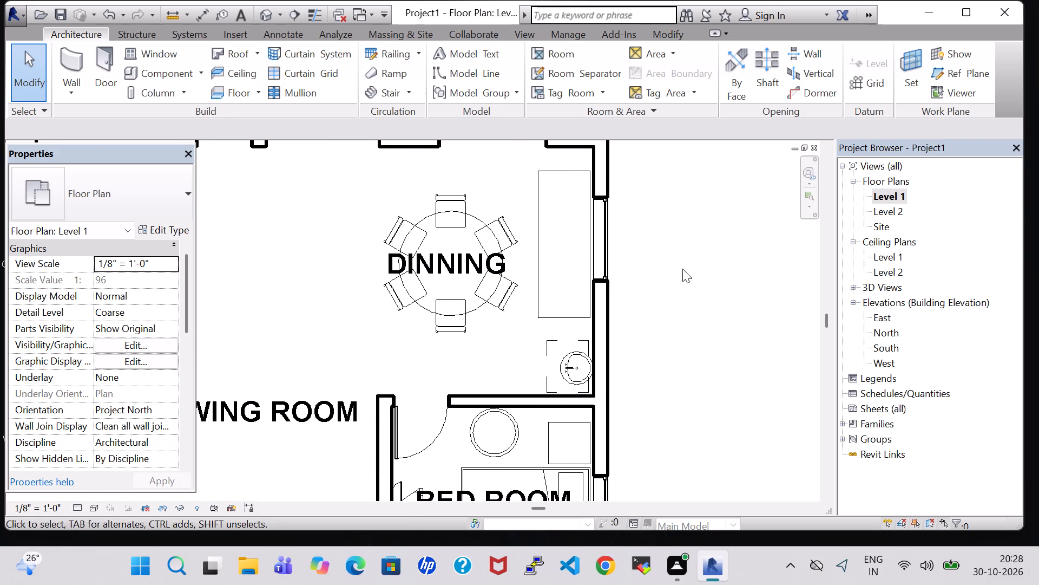
scroll(565, 199, "down", 4)
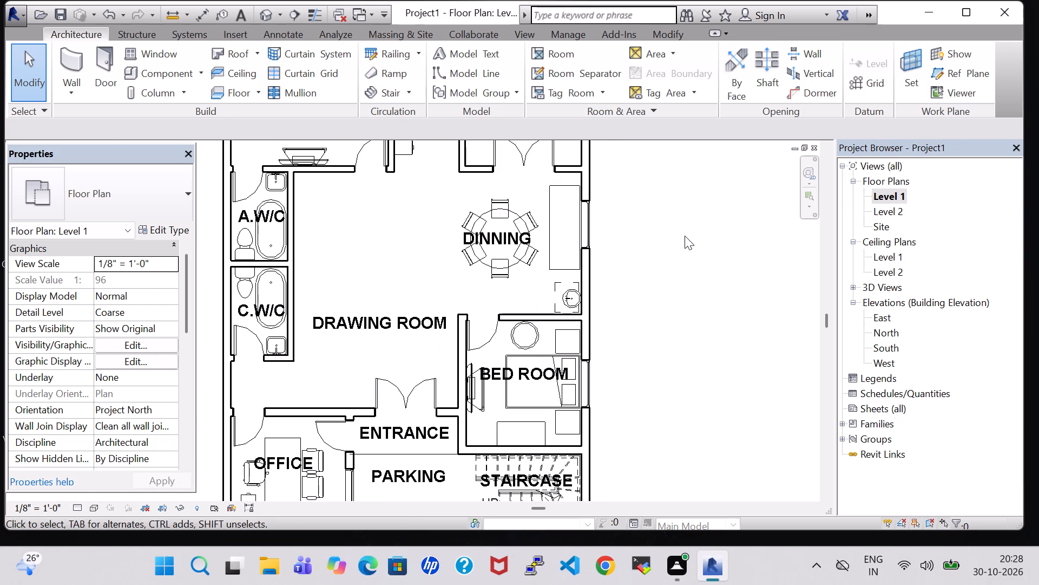
middle_click_drag(685, 236, 705, 317)
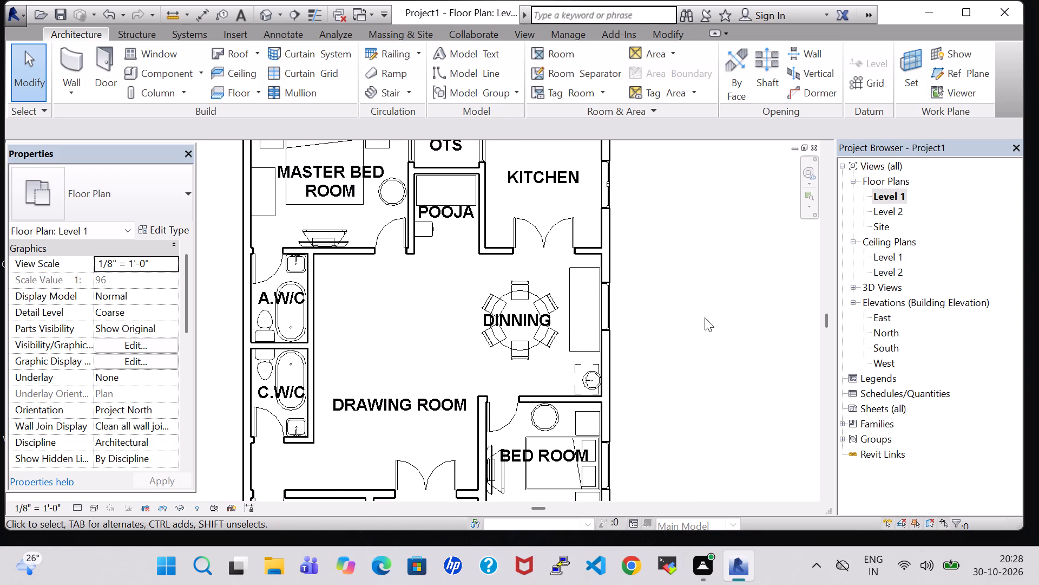
Nudge the POOJA room tag slightly down, away from the table in that room.
left_click(442, 216)
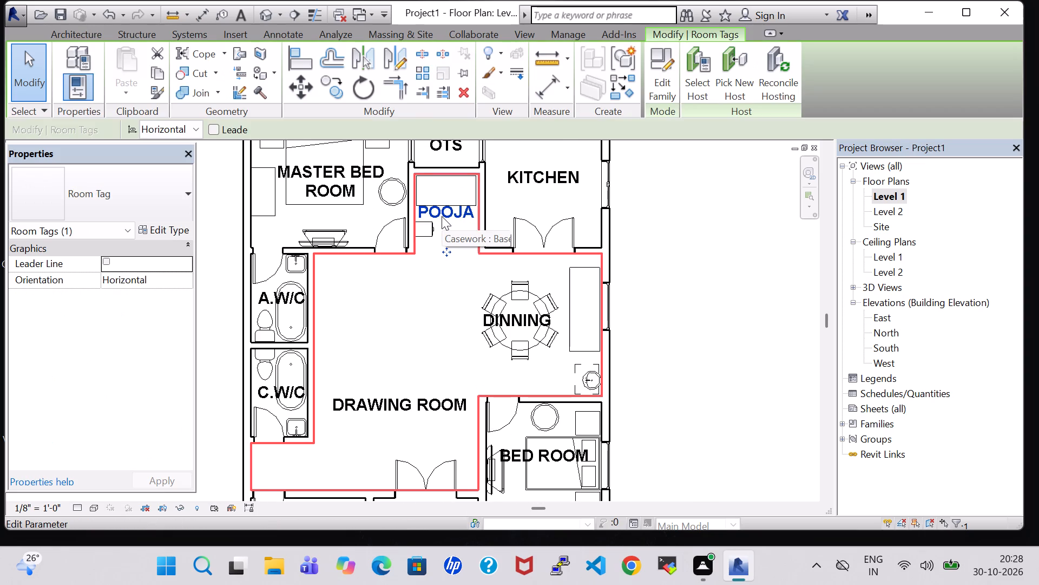
key("Down")
left_click(670, 268)
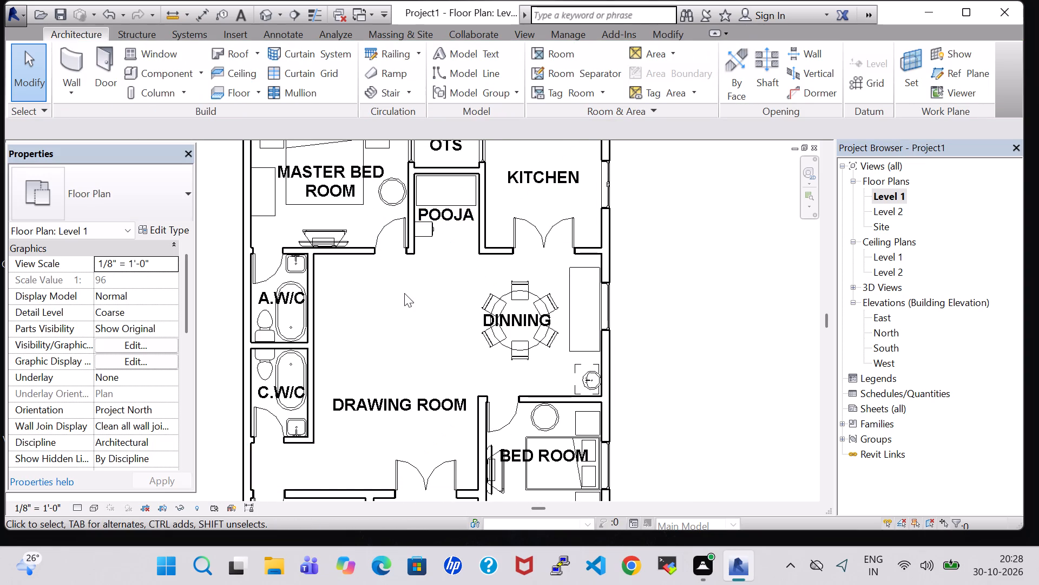
Load the Kitchenette - Medium family from the Domestic folder of the Specialty Equipment library.
scroll(669, 261, "down", 1)
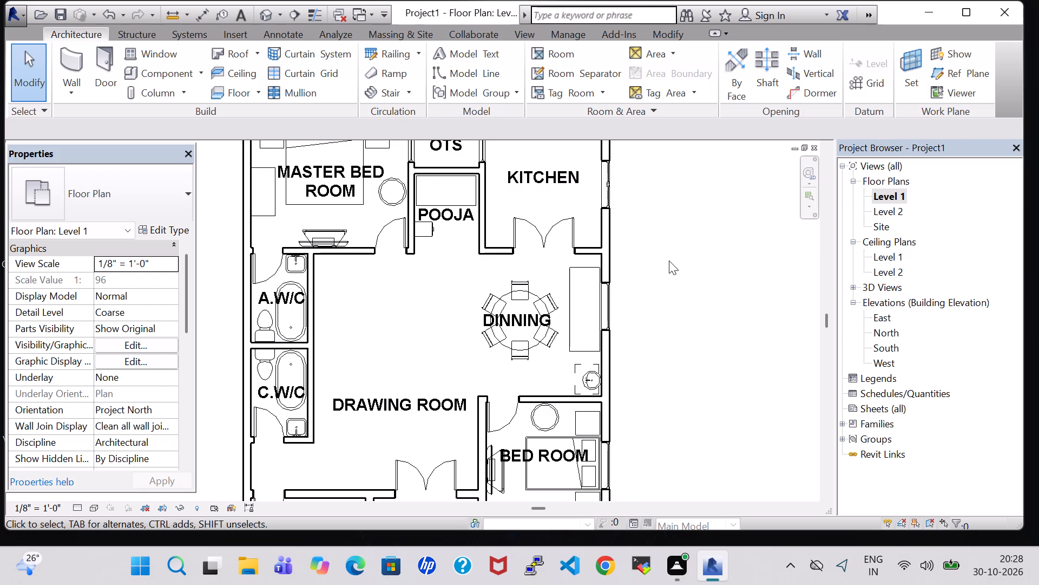
middle_click_drag(691, 230, 699, 266)
scroll(699, 266, "down", 2)
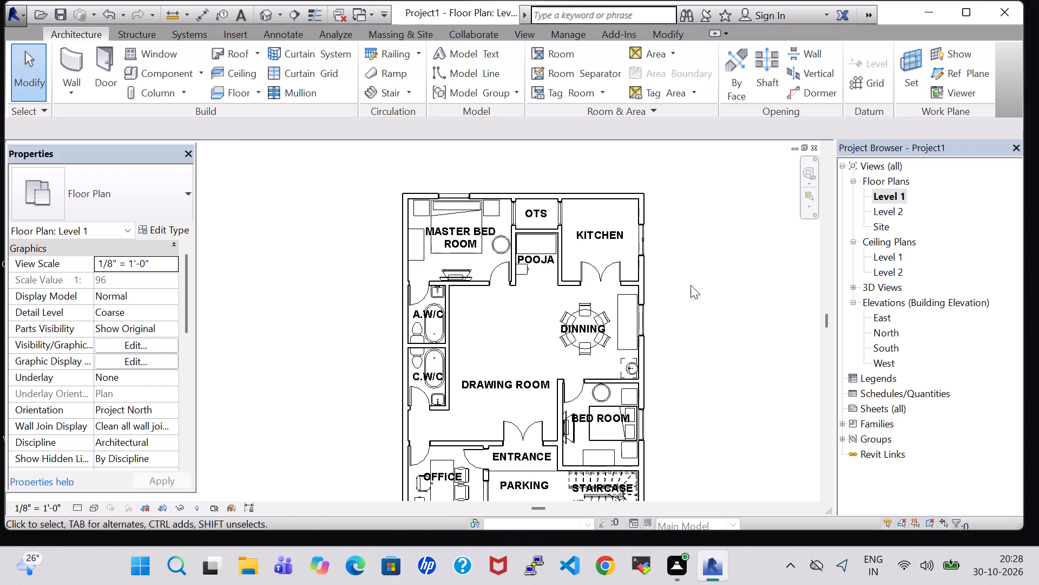
left_click(143, 77)
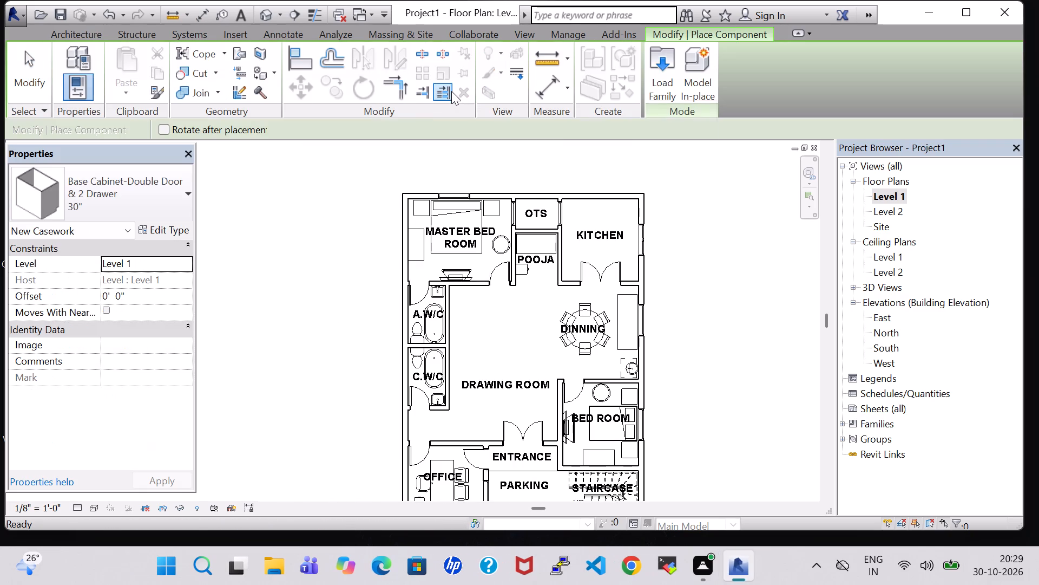
left_click(668, 77)
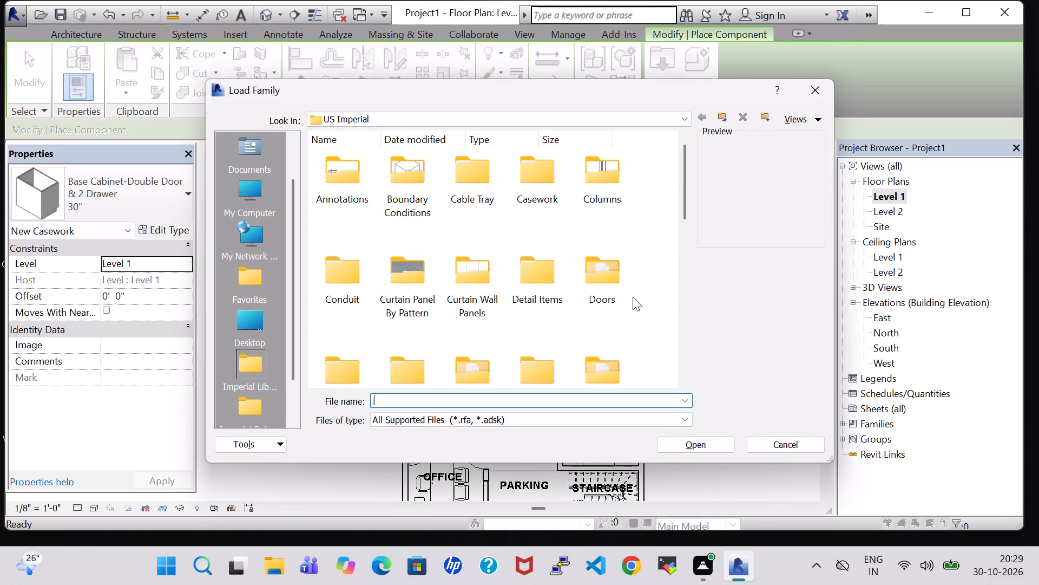
scroll(633, 297, "down", 1)
double_click(611, 238)
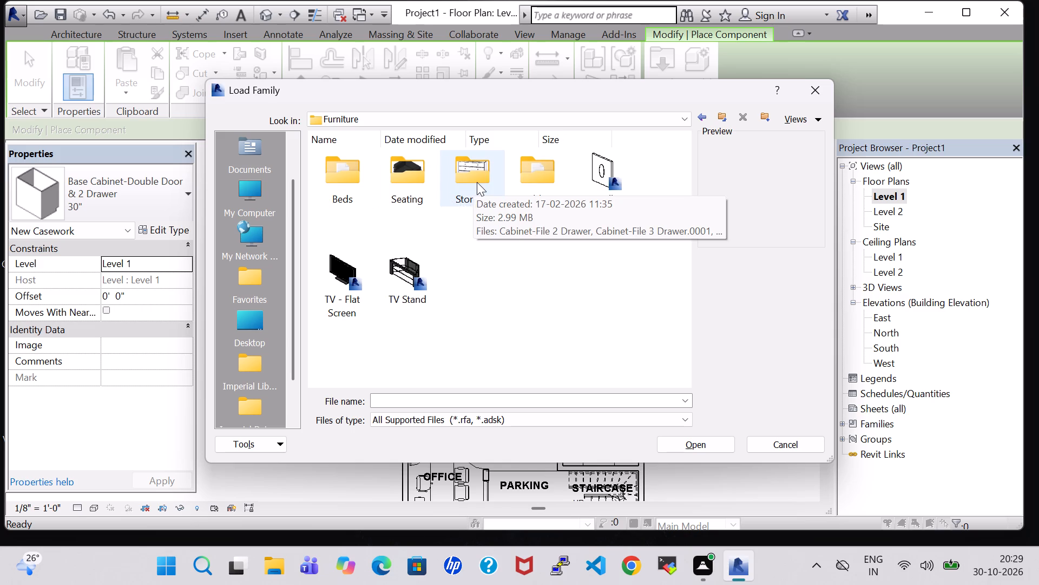
left_click(496, 268)
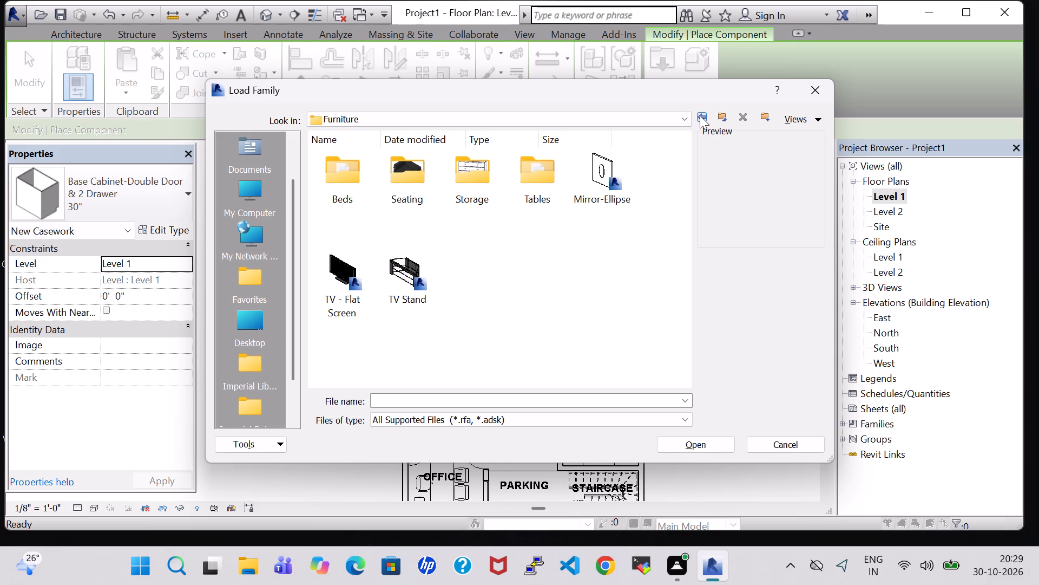
left_click(700, 115)
scroll(366, 344, "down", 2)
scroll(384, 277, "down", 1)
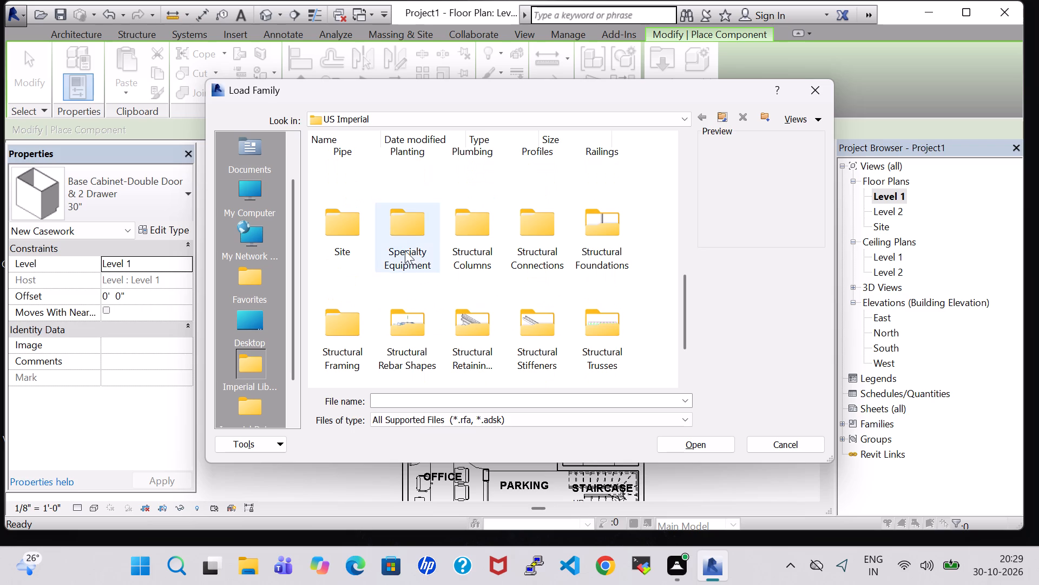
double_click(409, 243)
double_click(392, 180)
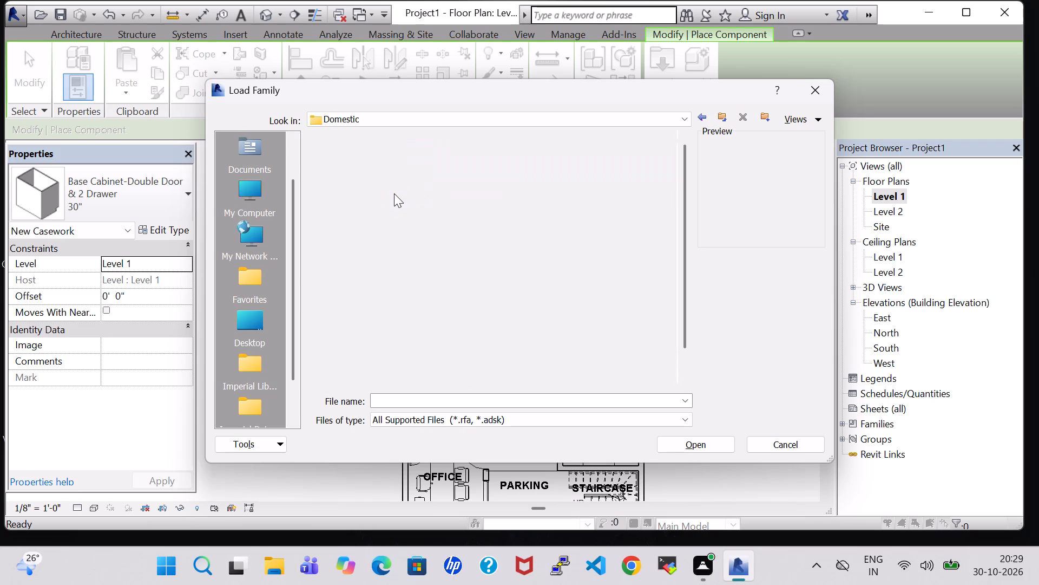
left_click(603, 185)
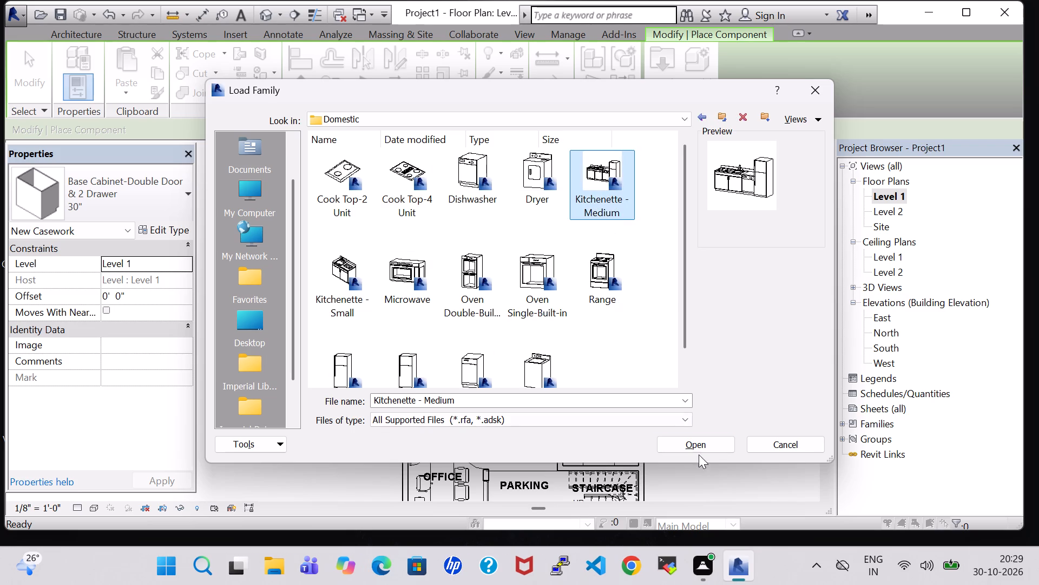
left_click(700, 450)
Place the medium kitchenette in the kitchen against the exterior wall, between the OTS wall and the outer corner.
scroll(602, 215, "up", 4)
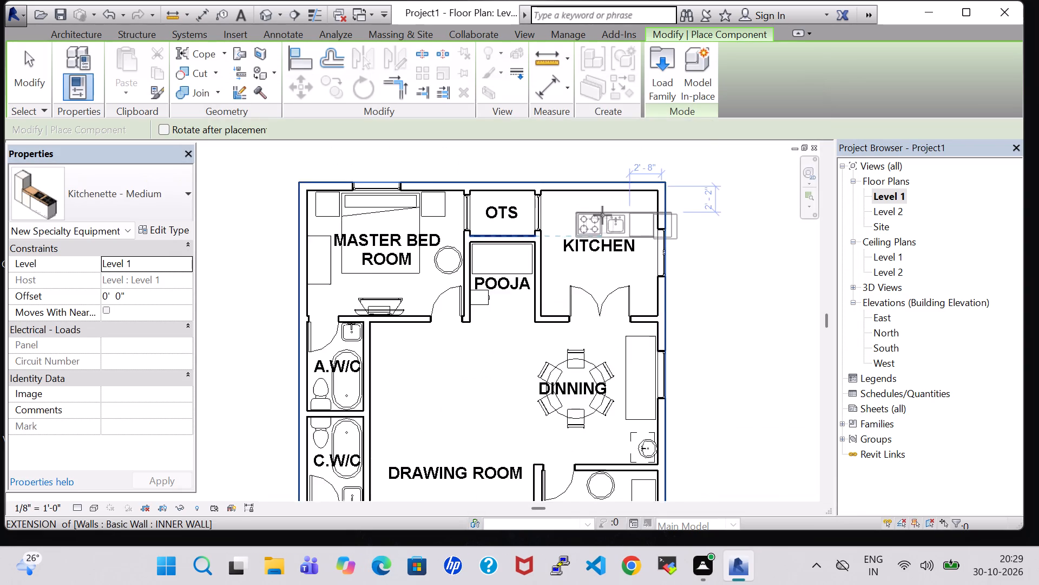
scroll(602, 215, "up", 3)
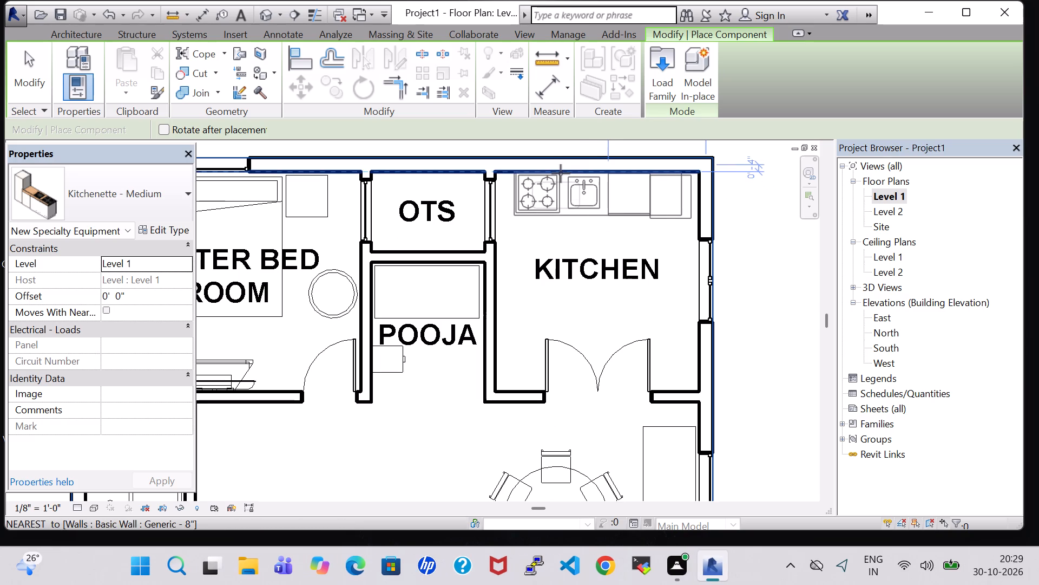
left_click(561, 173)
key("Escape")
key("Escape")
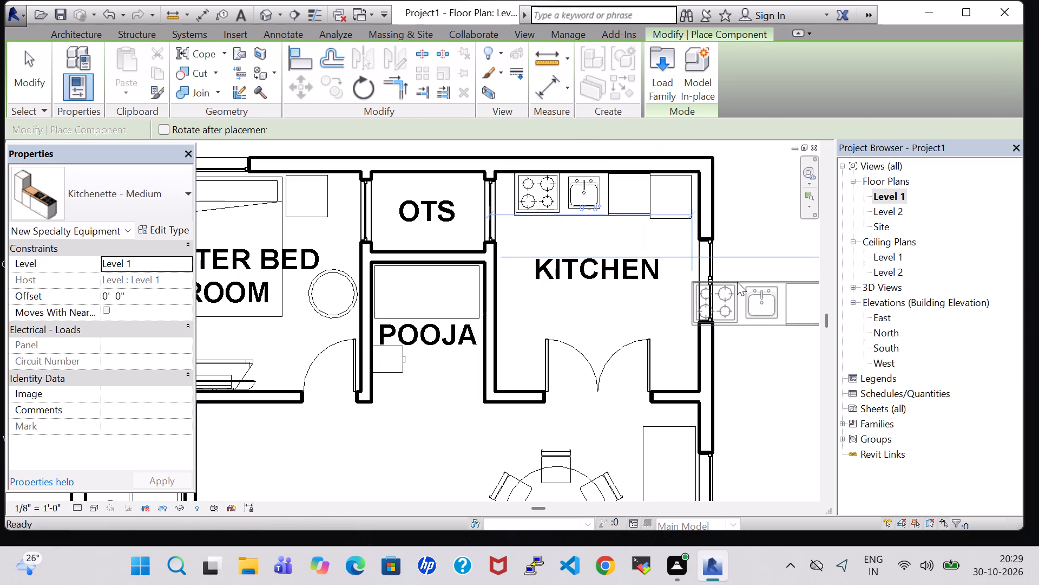
key("Escape")
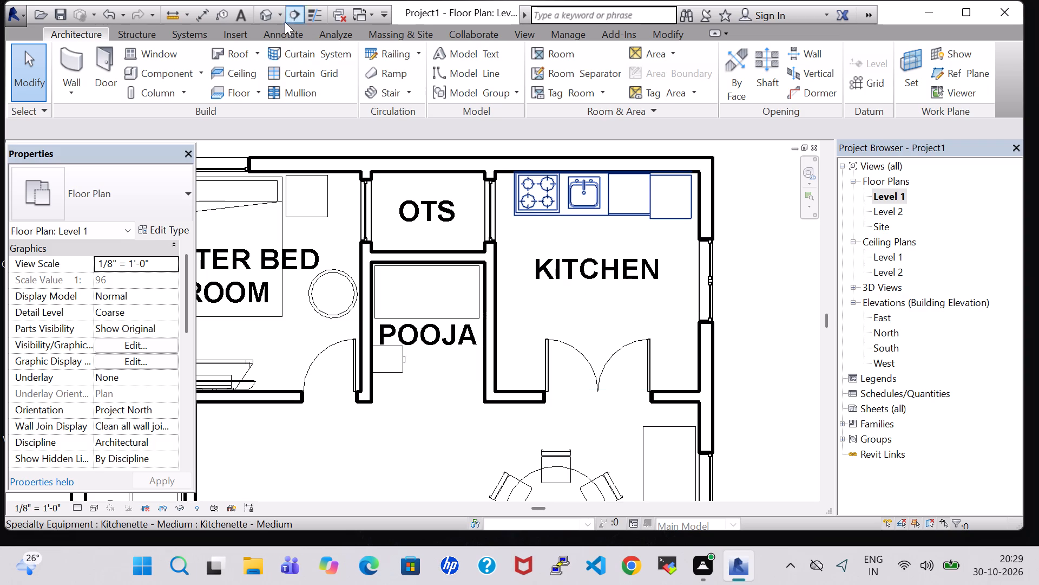
Open the 3D view and examine the kitchenette's placement in the kitchen from several angles.
left_click(264, 13)
scroll(742, 439, "down", 4)
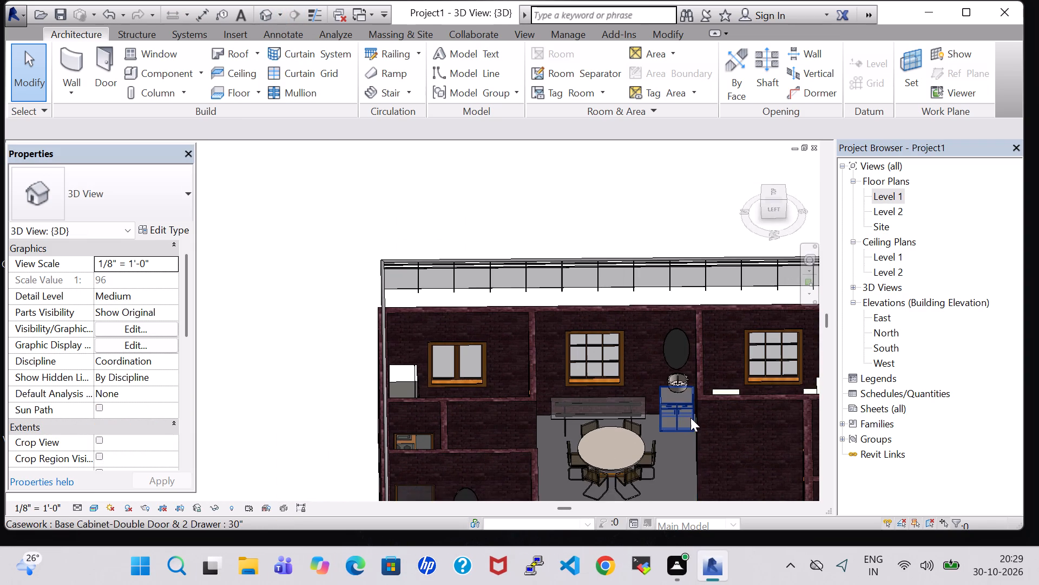
middle_click_drag(691, 418, 551, 360)
middle_click_drag(571, 160, 600, 168, "shift")
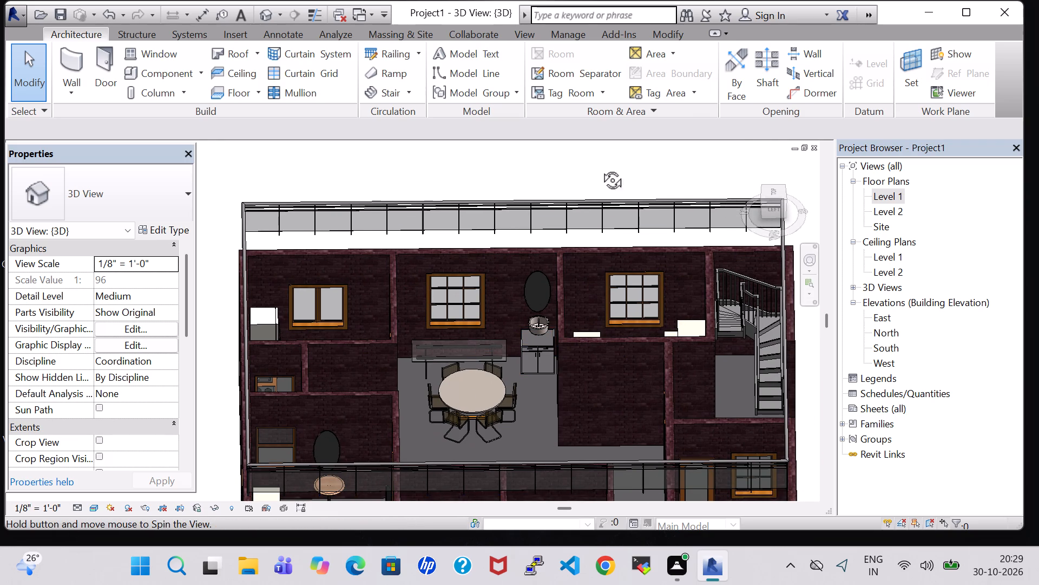
middle_click_drag(600, 168, 620, 190, "shift")
middle_click_drag(586, 473, 459, 448, "shift")
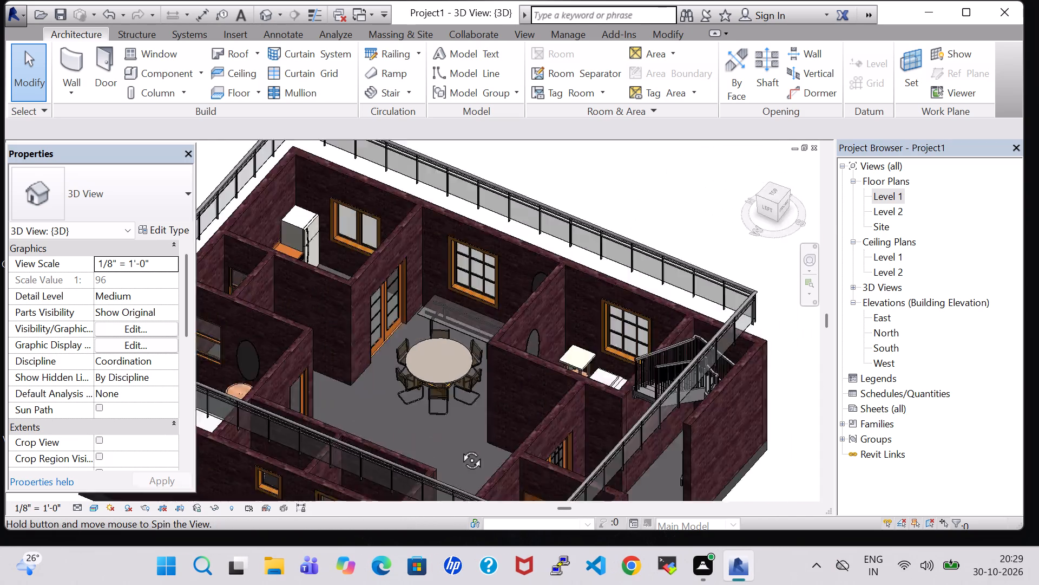
middle_click_drag(459, 448, 369, 386, "shift")
middle_click_drag(365, 381, 356, 369, "shift")
middle_click_drag(610, 196, 607, 295, "shift")
middle_click_drag(606, 225, 609, 331)
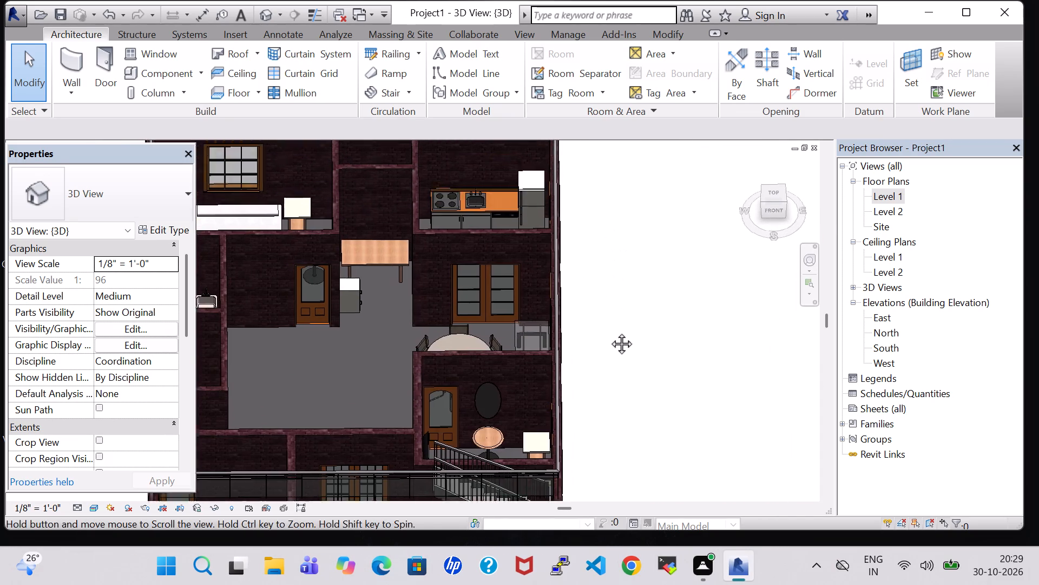
middle_click_drag(609, 331, 615, 466)
scroll(483, 395, "up", 4)
middle_click_drag(693, 311, 693, 351, "shift")
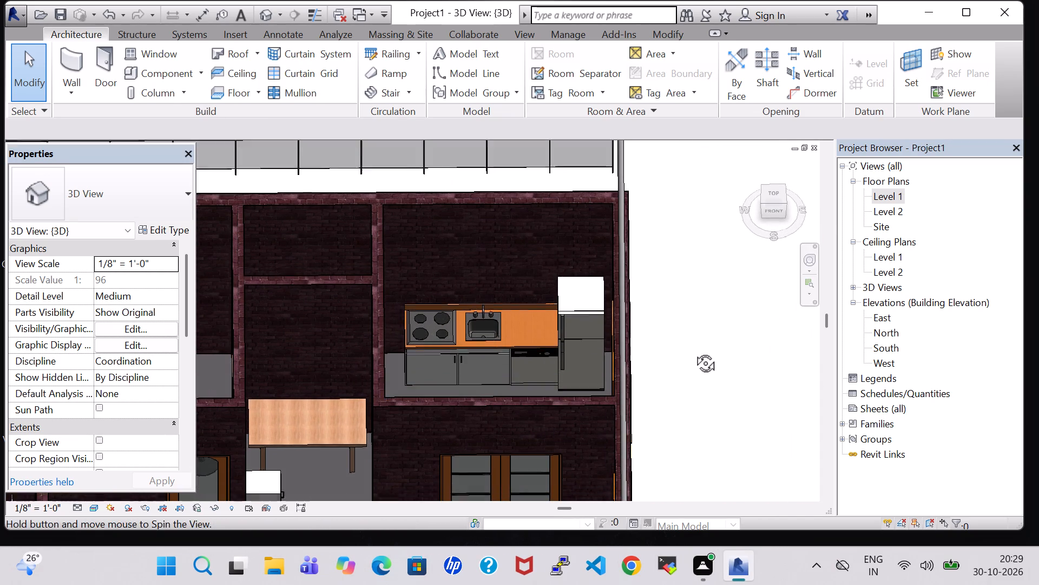
middle_click_drag(693, 351, 695, 393, "shift")
middle_click_drag(695, 393, 689, 343)
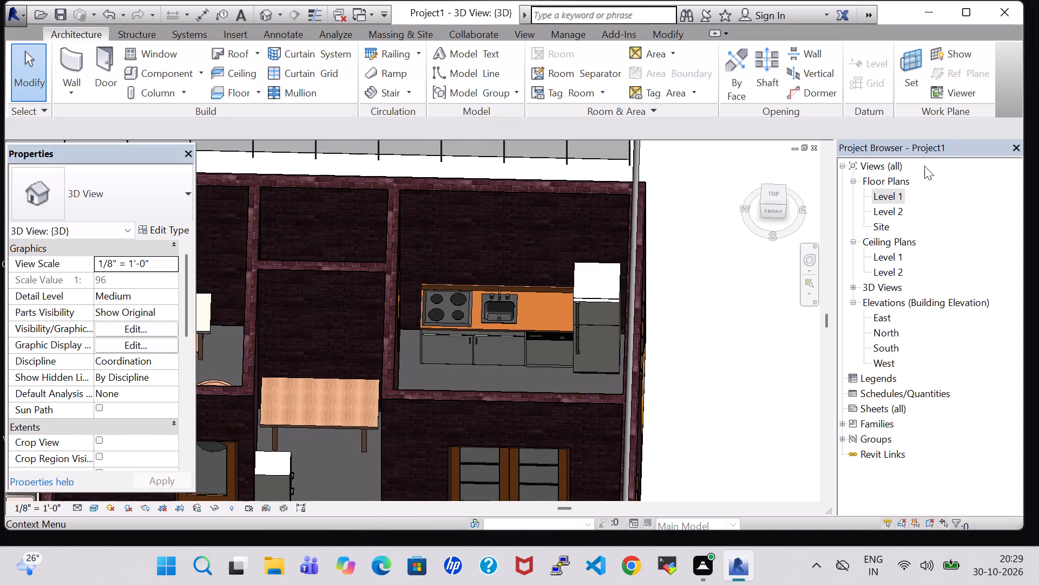
Return to the Level 1 floor plan and load the Oven Double-Built-in family from the Domestic specialty equipment folder.
double_click(882, 197)
scroll(503, 295, "down", 3)
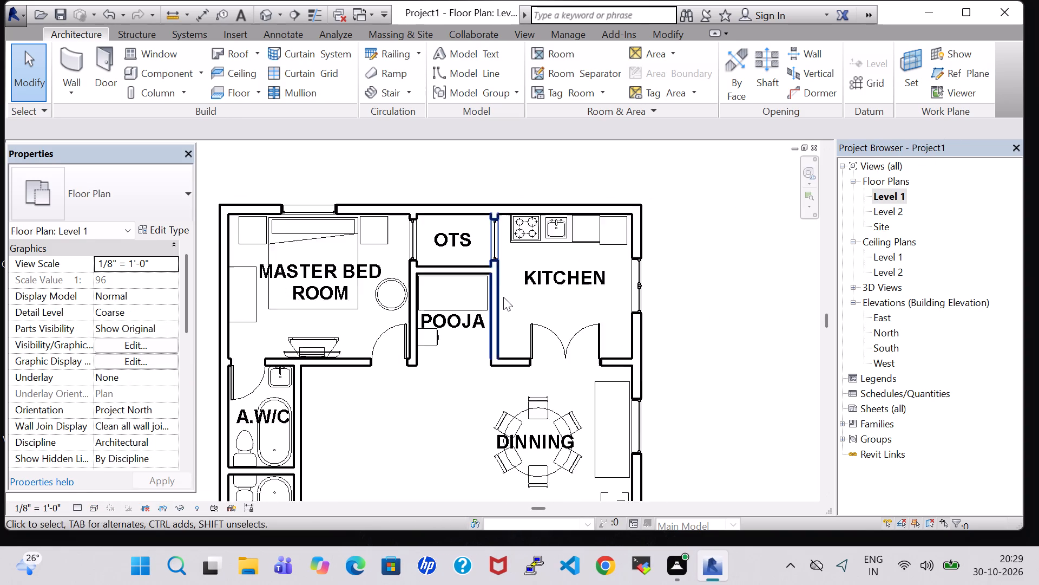
scroll(504, 298, "down", 2)
left_click(150, 76)
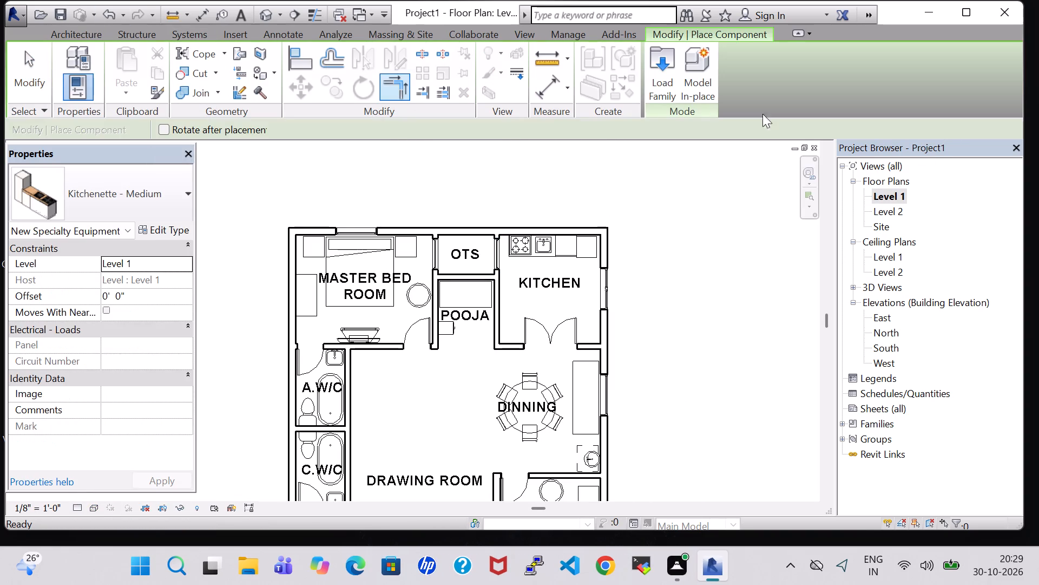
left_click(654, 72)
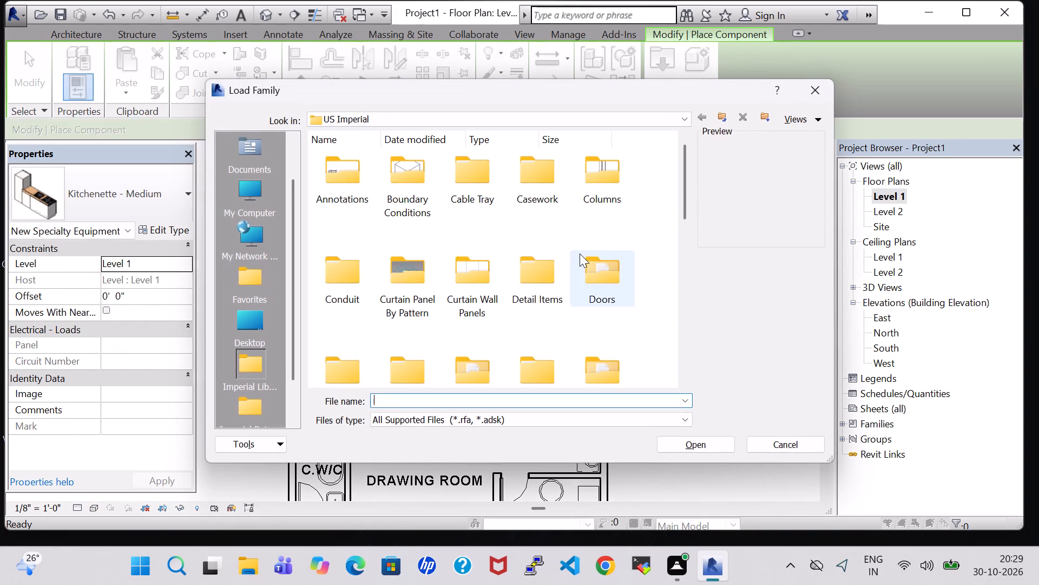
scroll(579, 254, "down", 1)
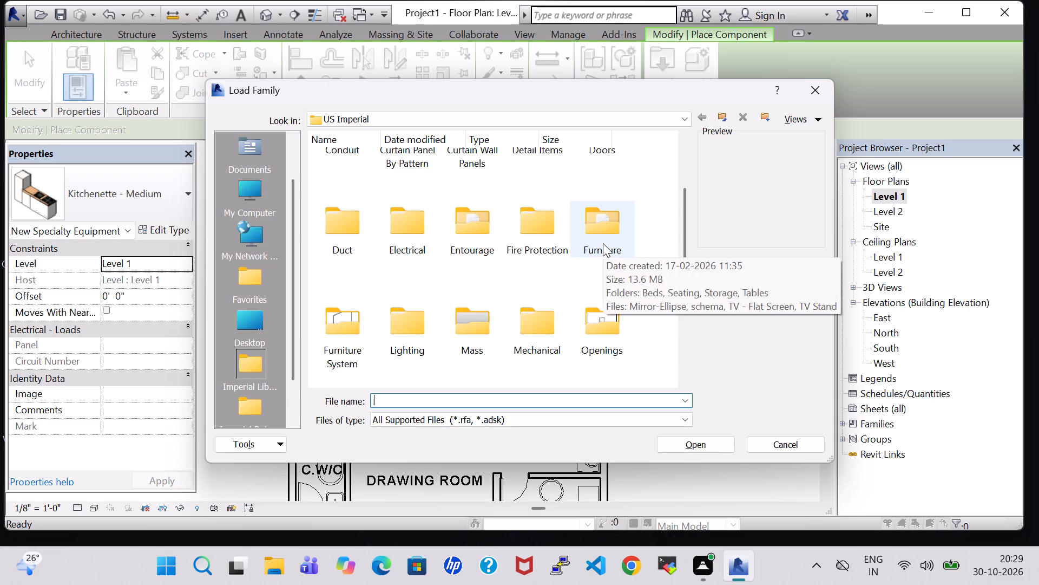
scroll(596, 246, "down", 2)
double_click(403, 247)
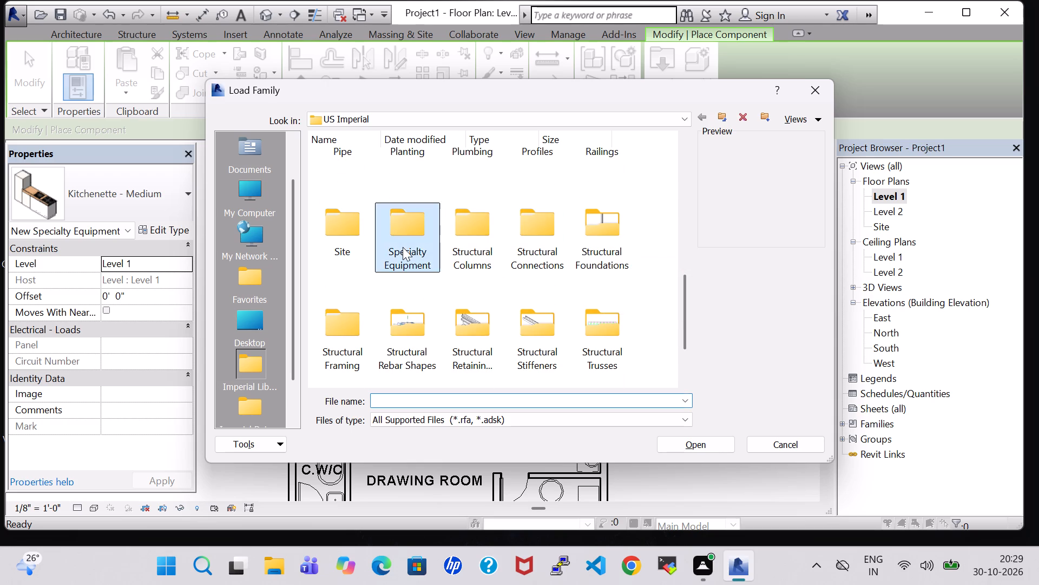
double_click(411, 196)
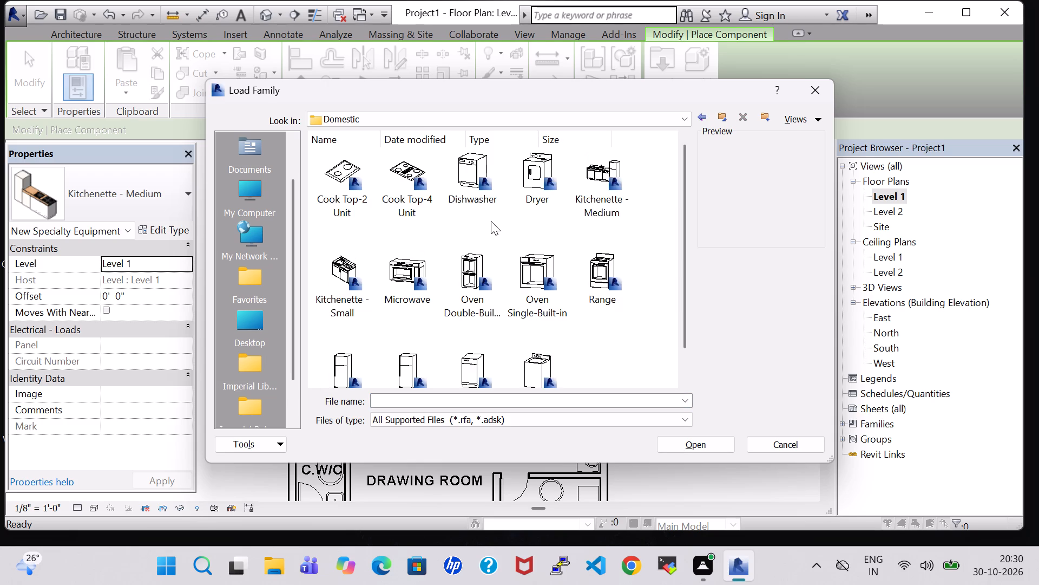
scroll(491, 221, "down", 1)
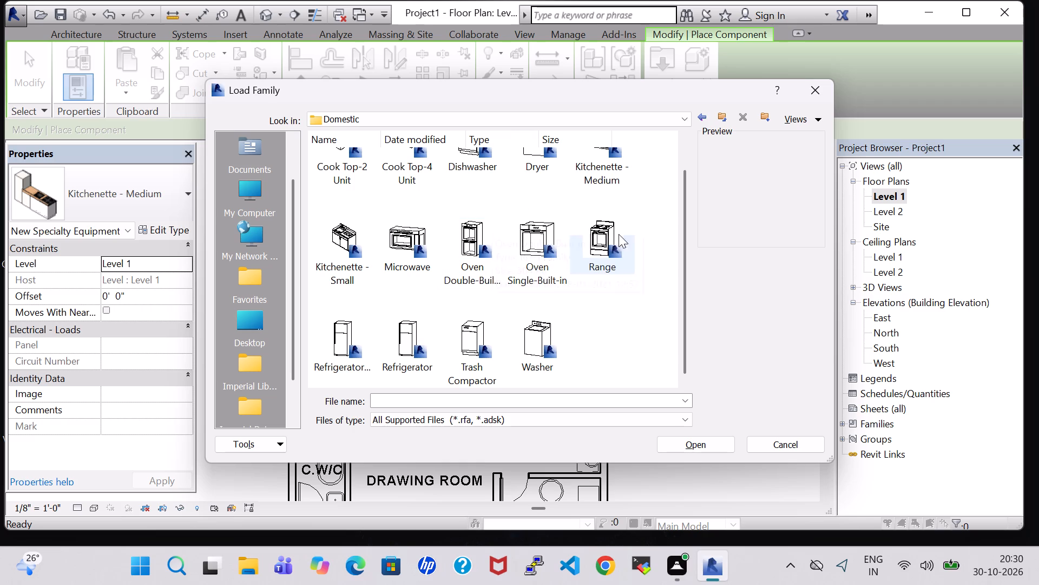
scroll(559, 274, "up", 1)
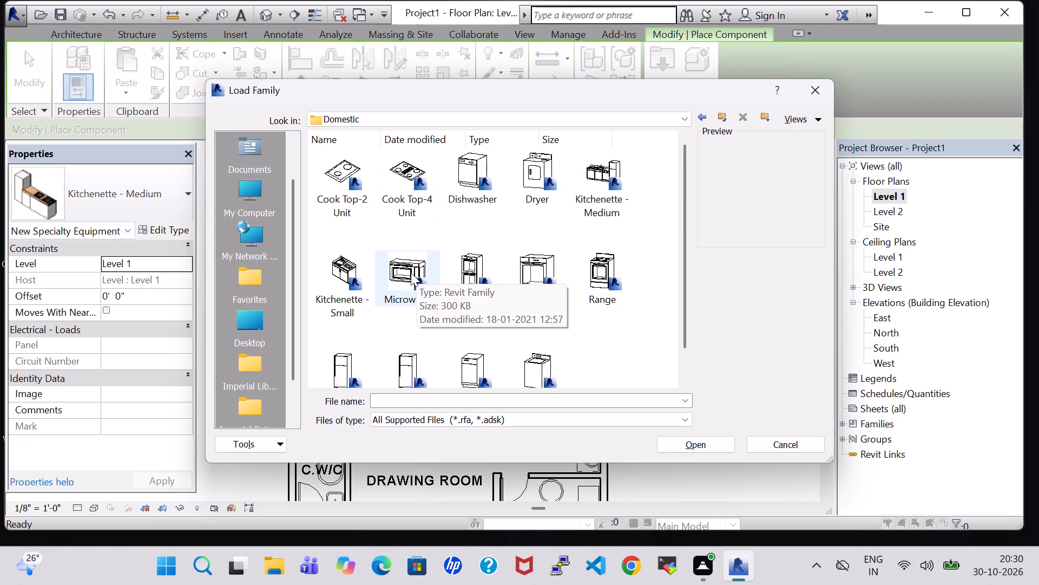
scroll(509, 308, "down", 1)
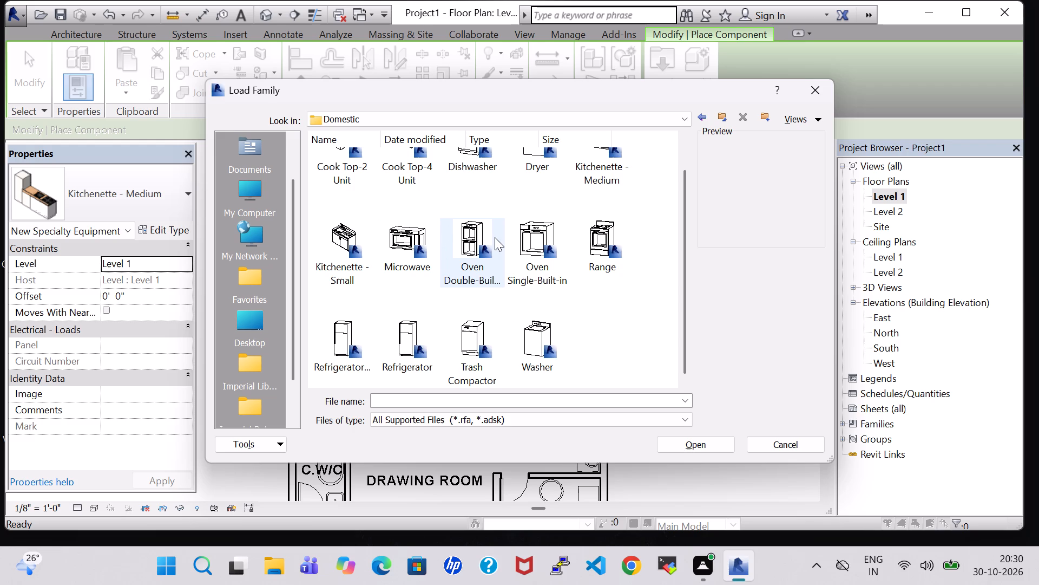
left_click(486, 239)
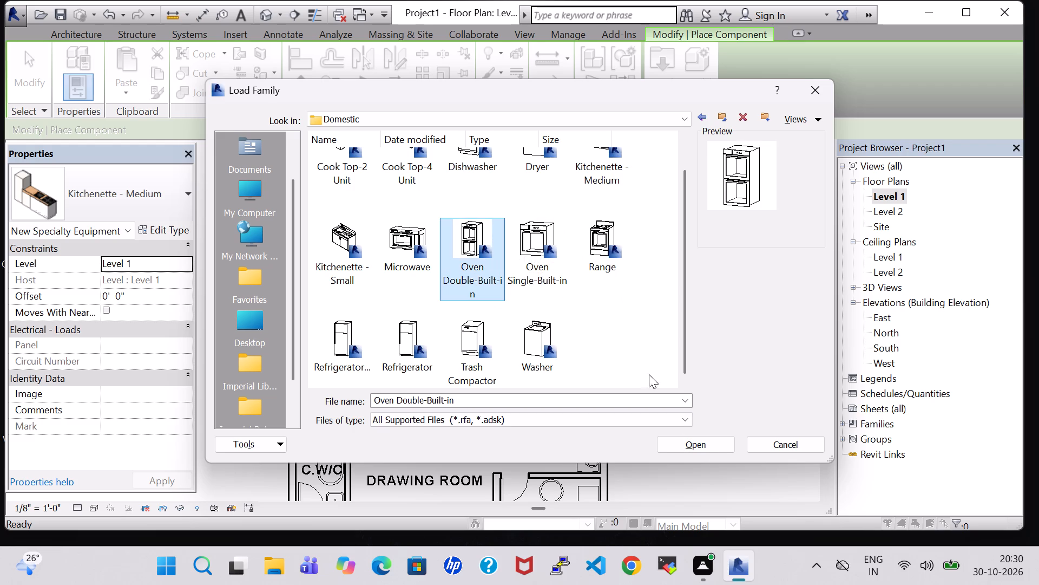
left_click(702, 448)
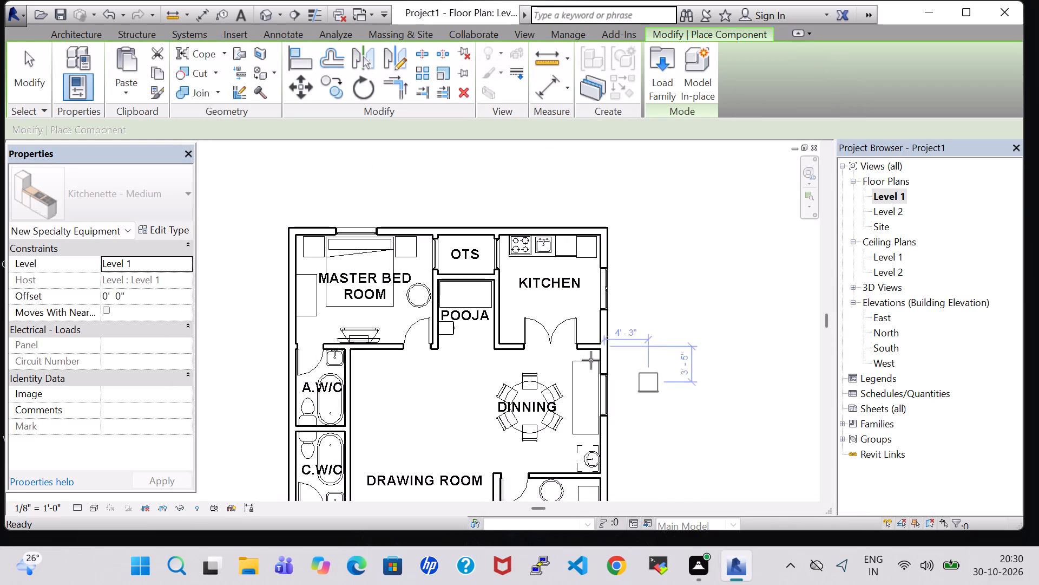
Place the rotated double oven in the kitchen corner between the pooja partition and double door, about 1' 6" from the partition.
scroll(527, 337, "up", 8)
key("space")
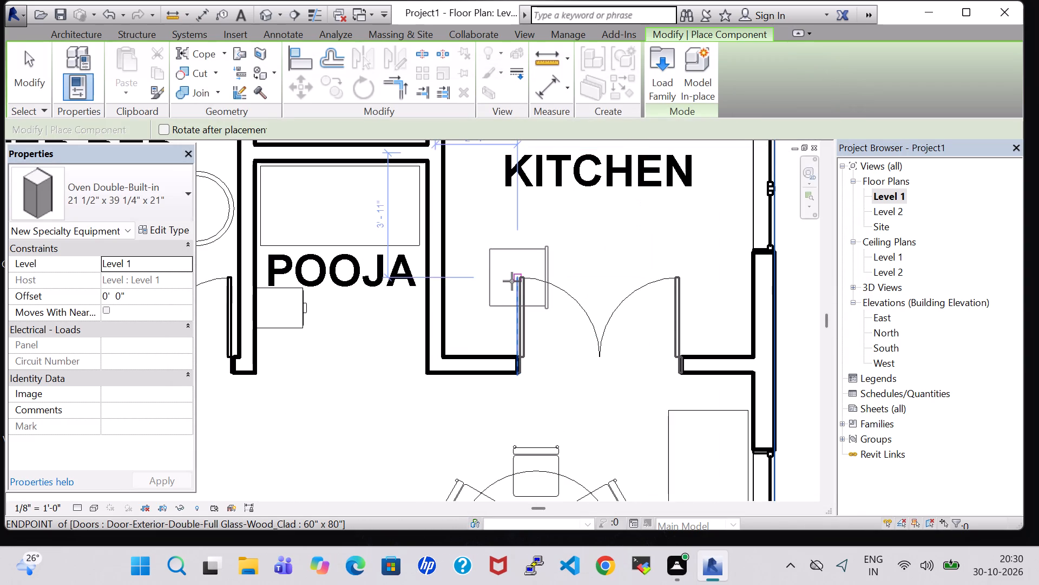
key("space")
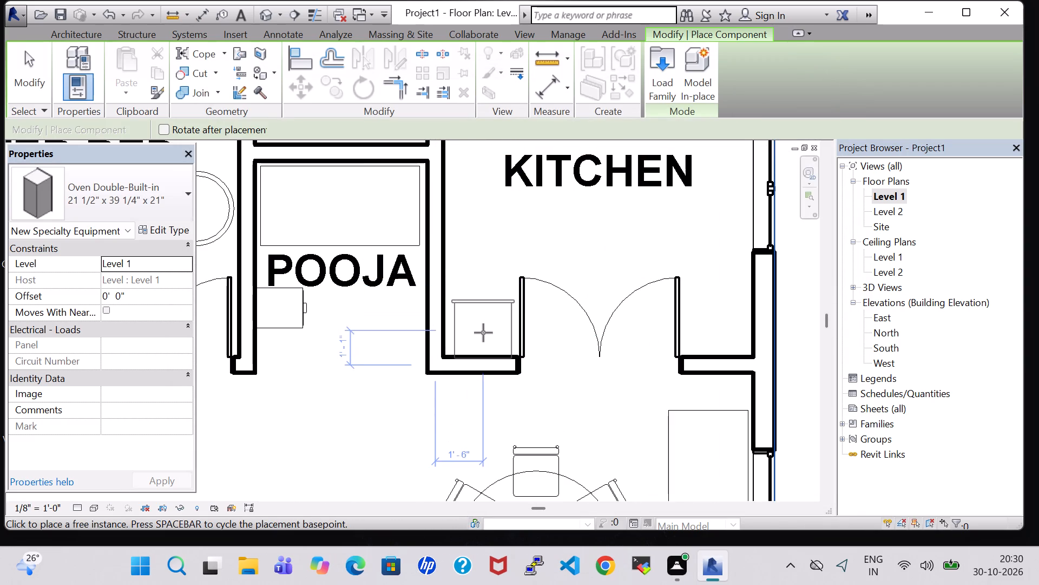
left_click(483, 330)
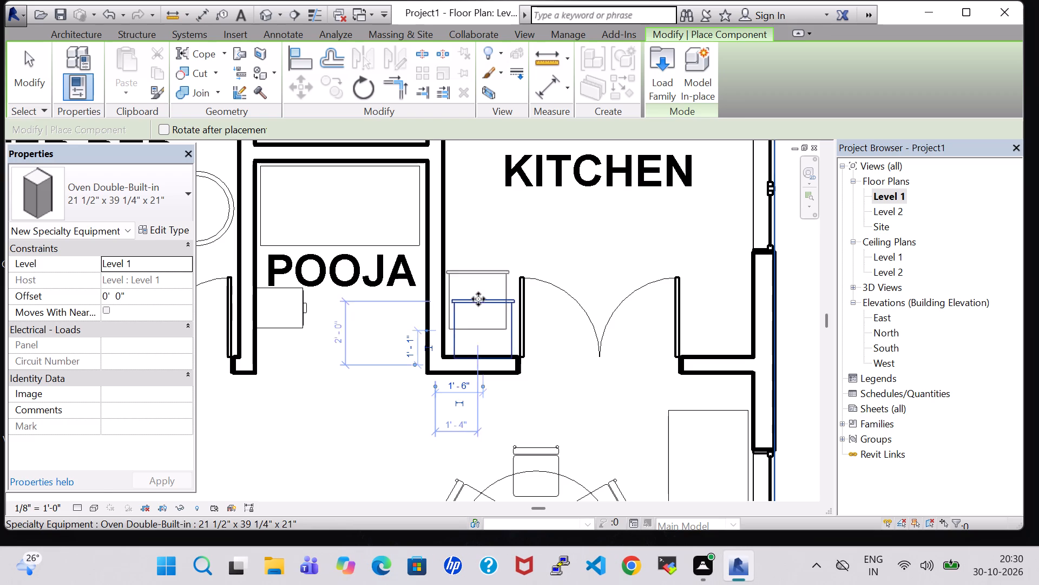
Nudge the double oven slightly farther into the kitchen, away from the double-door wall.
scroll(478, 299, "down", 5)
key("Escape")
key("Escape")
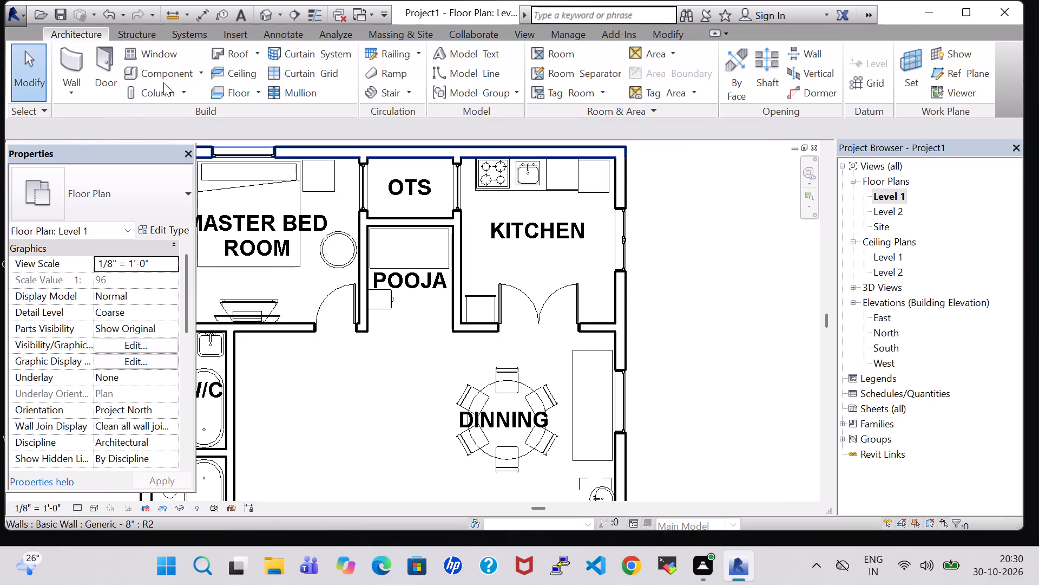
left_click(479, 292)
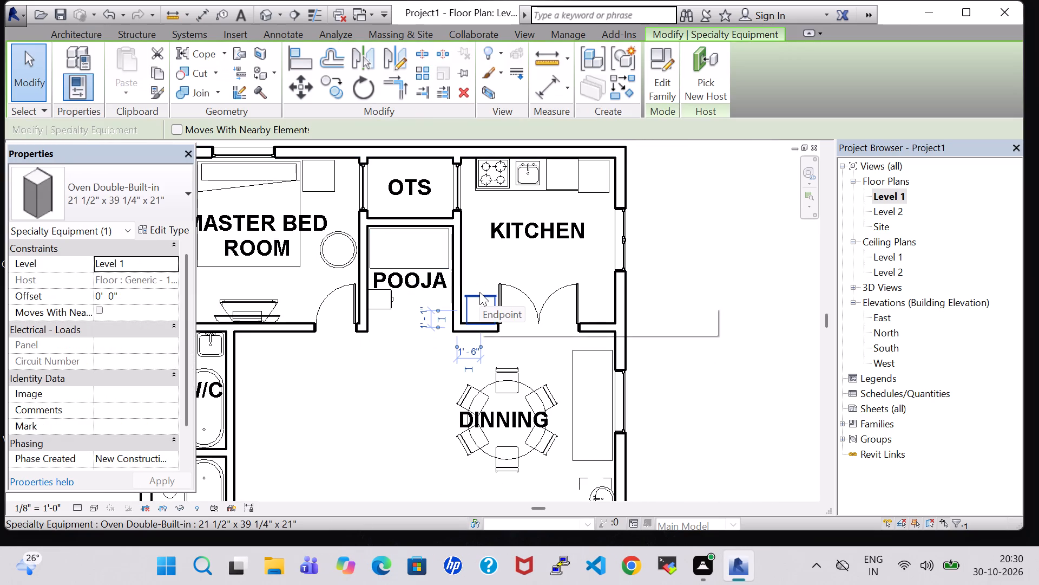
key("Up")
left_click(790, 366)
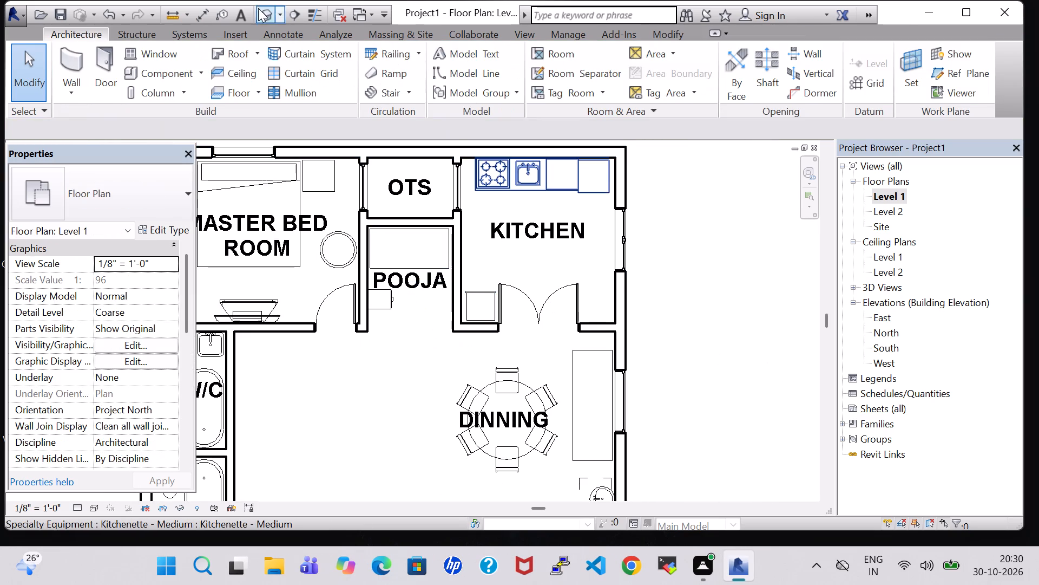
Load the Trash Compactor family from the Domestic folder of the Specialty Equipment library.
left_click(157, 70)
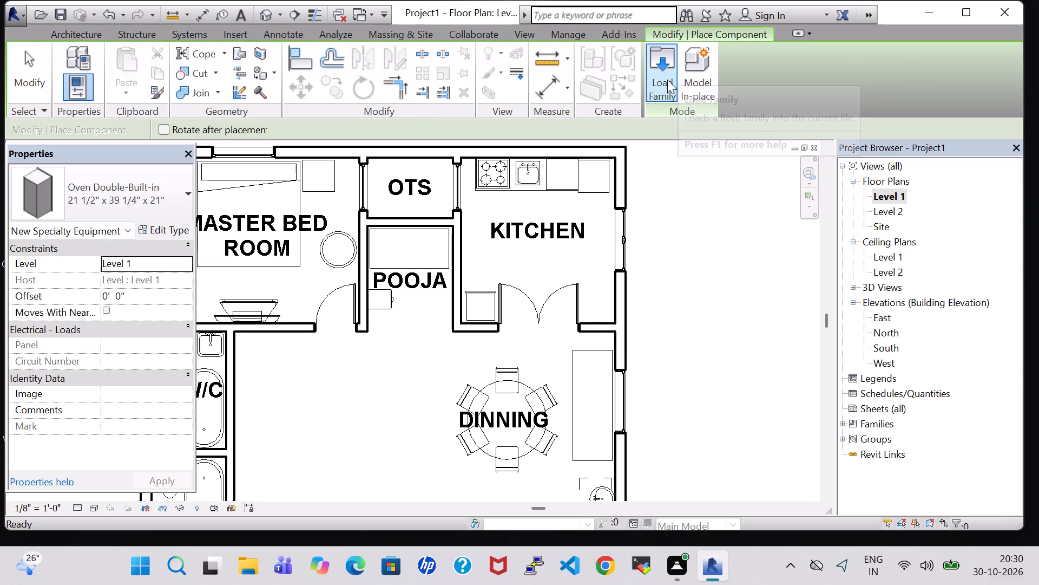
left_click(667, 80)
scroll(655, 245, "down", 1)
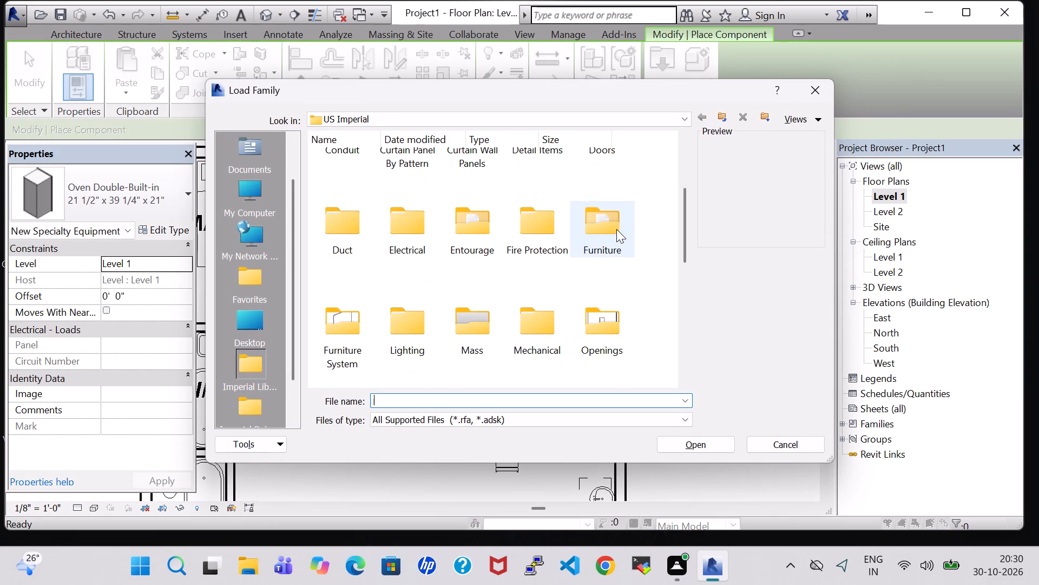
scroll(481, 284, "down", 2)
triple_click(403, 240)
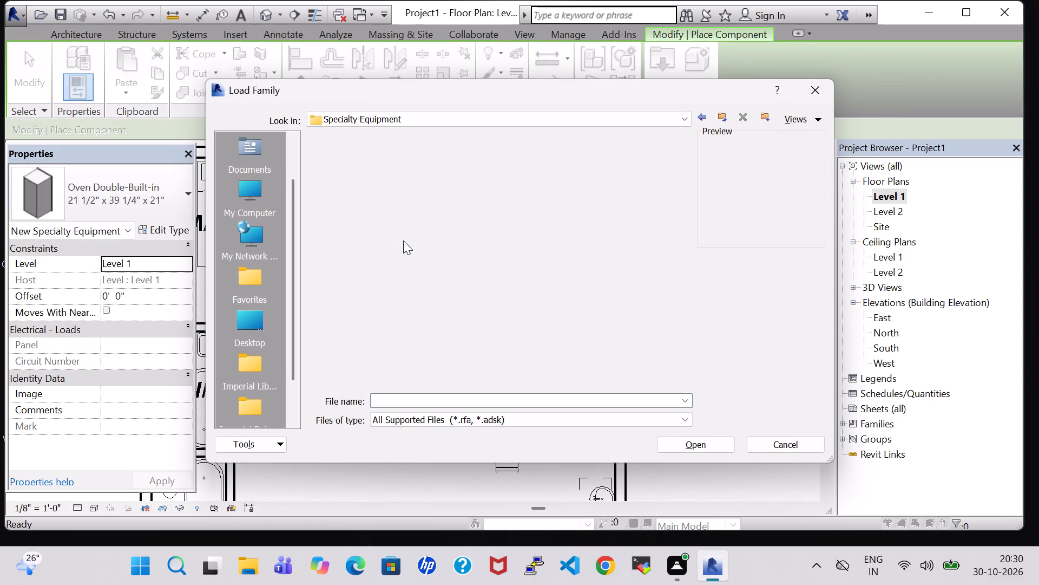
double_click(409, 202)
scroll(513, 266, "down", 1)
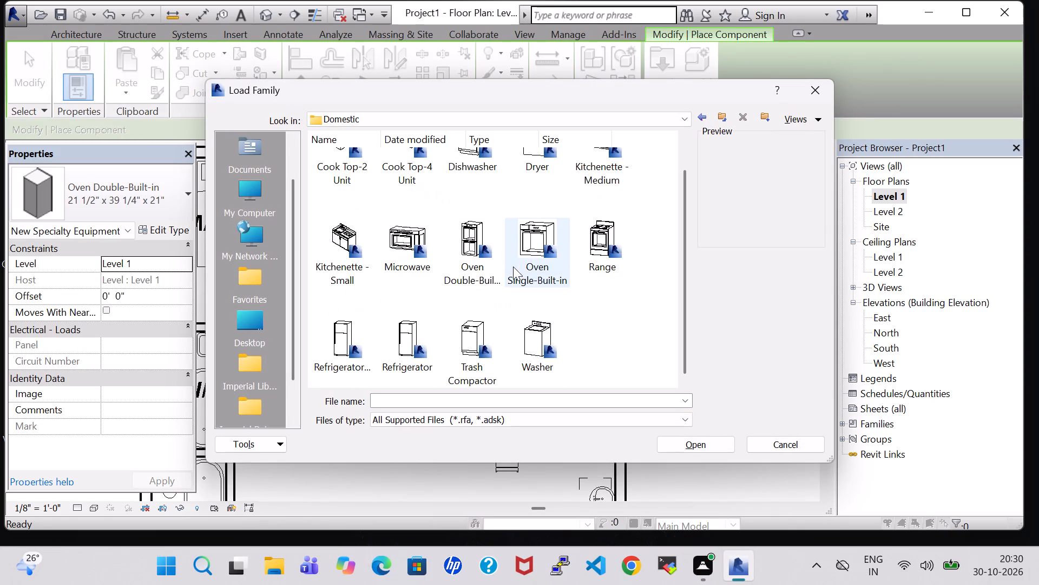
left_click(466, 351)
left_click(704, 447)
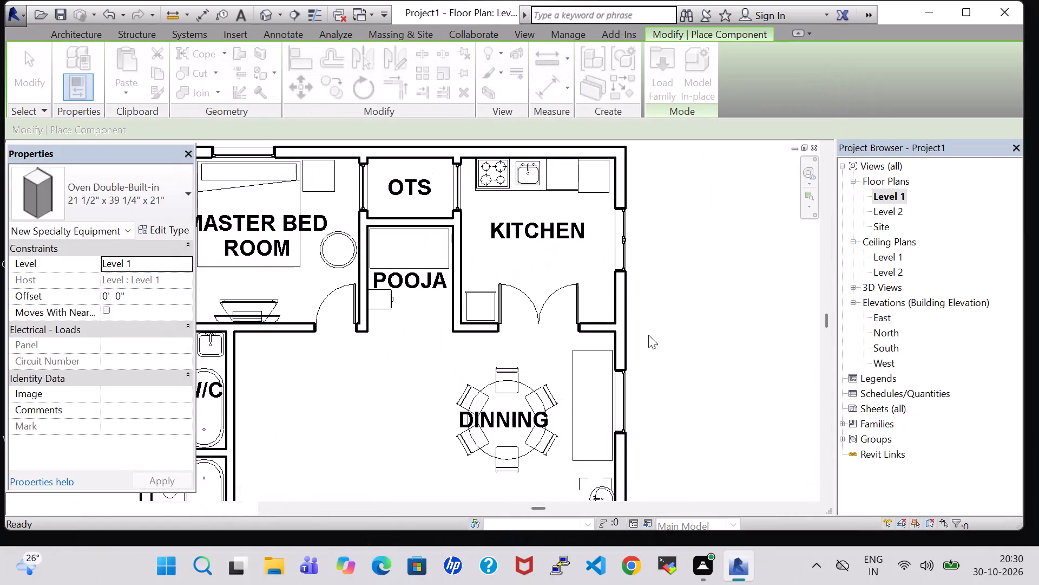
Place the rotated 18" x 24" x 34 1/2" trash compactor in the kitchen corner between the double door and exterior wall.
key("space")
key("space")
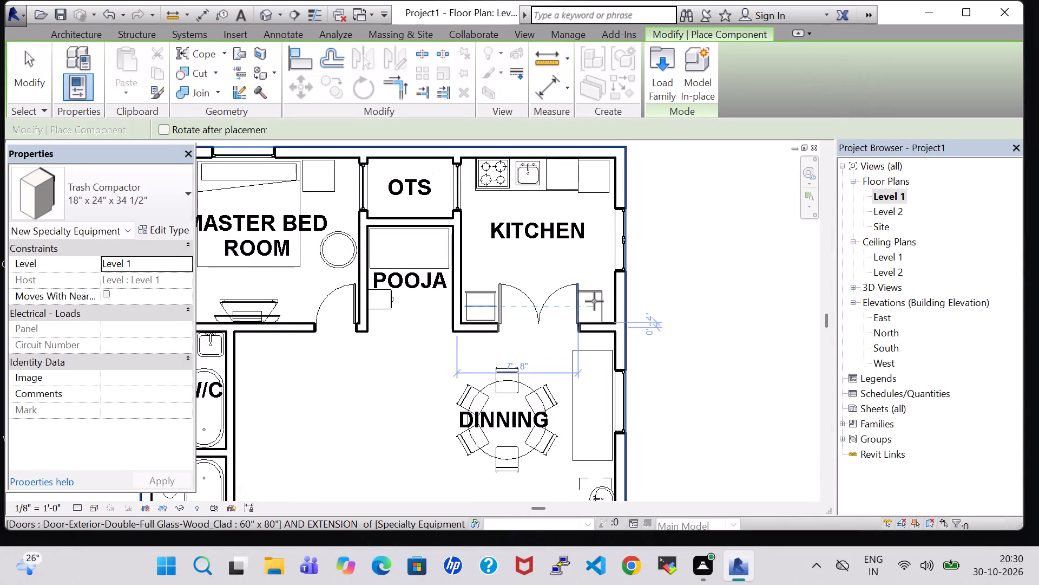
left_click(597, 302)
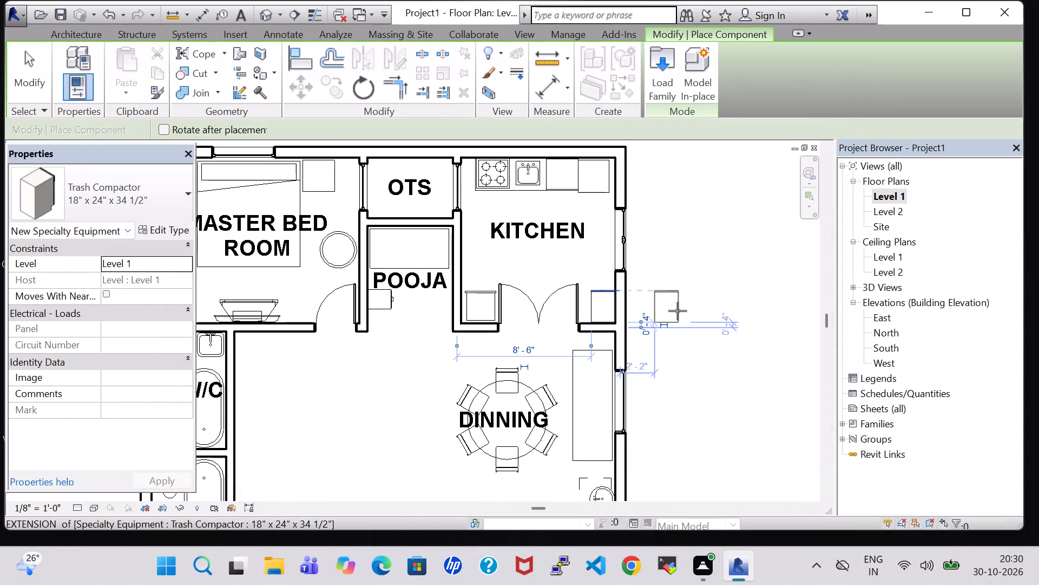
key("Escape")
key("Escape")
Nudge the trash compactor away from the exterior wall to 8' 0" from the pooja partition, keeping it against the double-door wall.
left_click(591, 305)
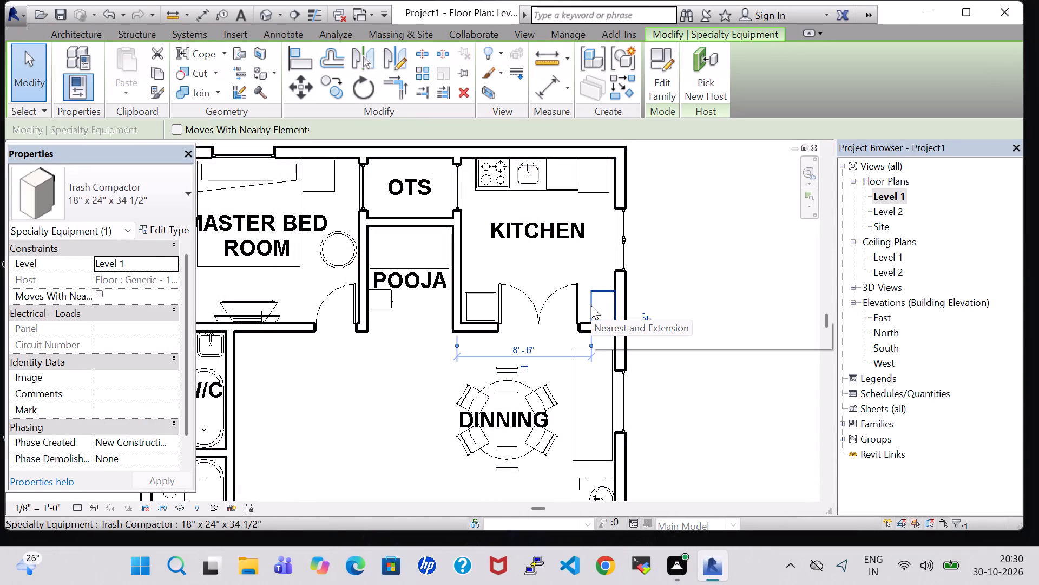
key("Left")
key("Left")
key("Up")
key("Down")
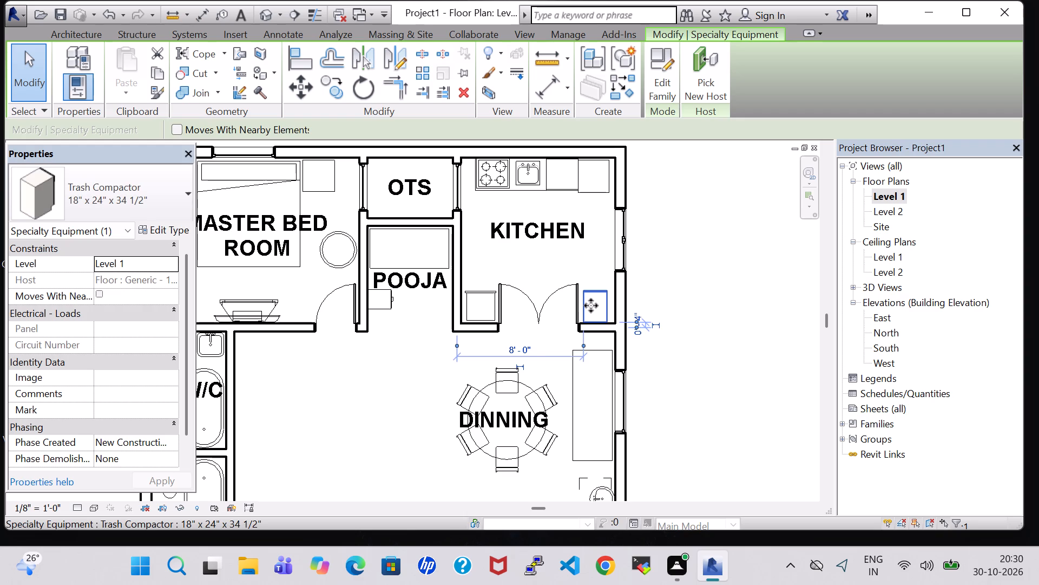
left_click(705, 314)
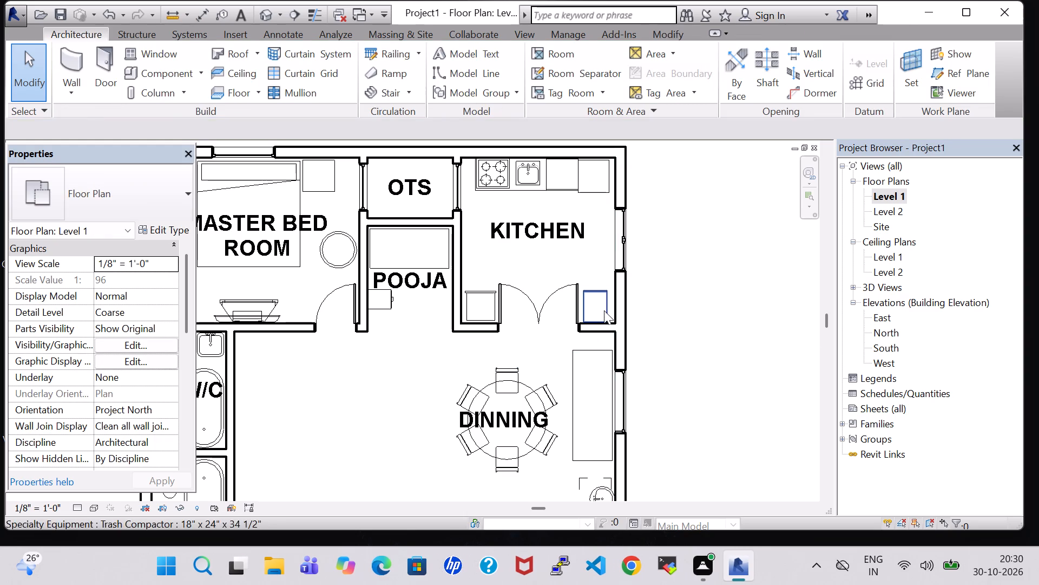
left_click(593, 293)
key("Up")
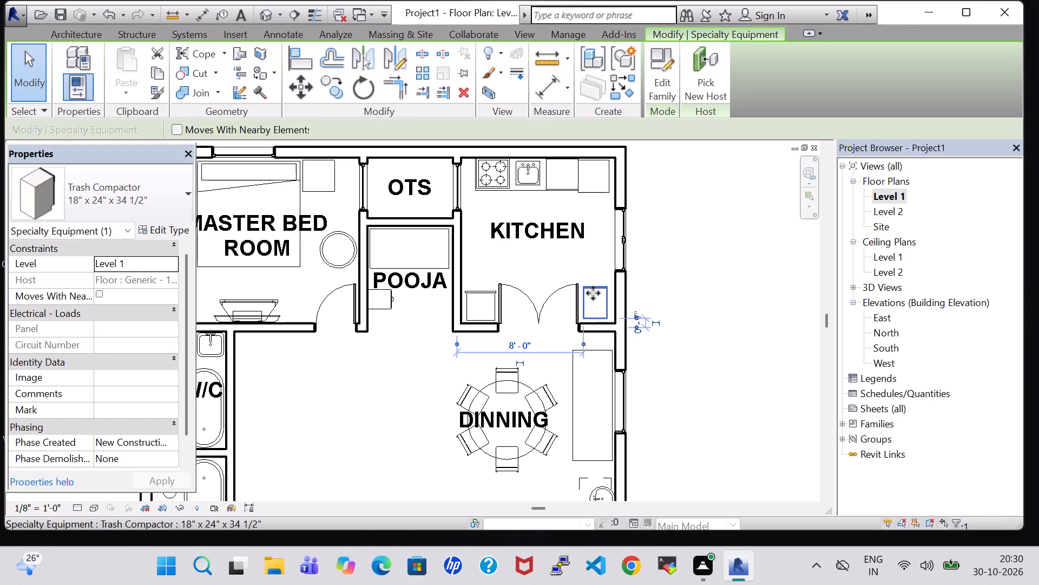
key("Down")
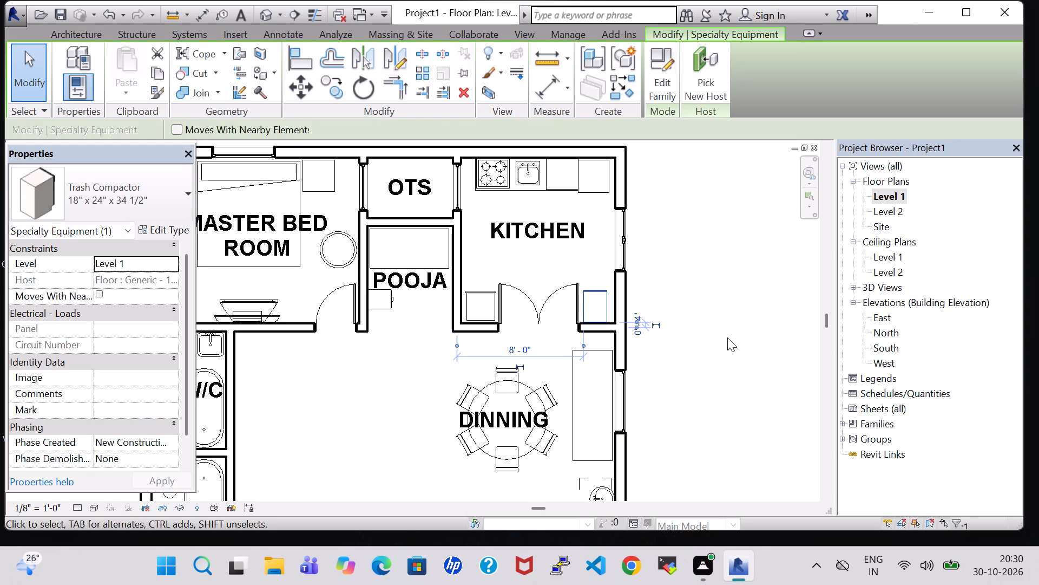
double_click(754, 336)
Nudge the double oven closer to the double-door wall and slightly toward the pooja partition.
scroll(544, 336, "up", 10)
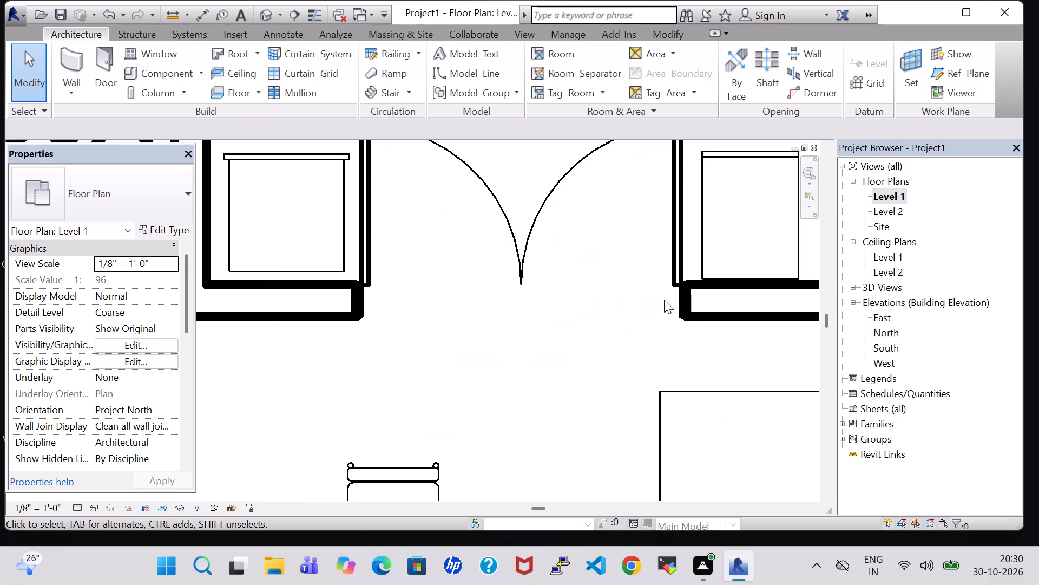
scroll(733, 252, "down", 3)
middle_click_drag(733, 252, 680, 287)
middle_click_drag(656, 307, 596, 344)
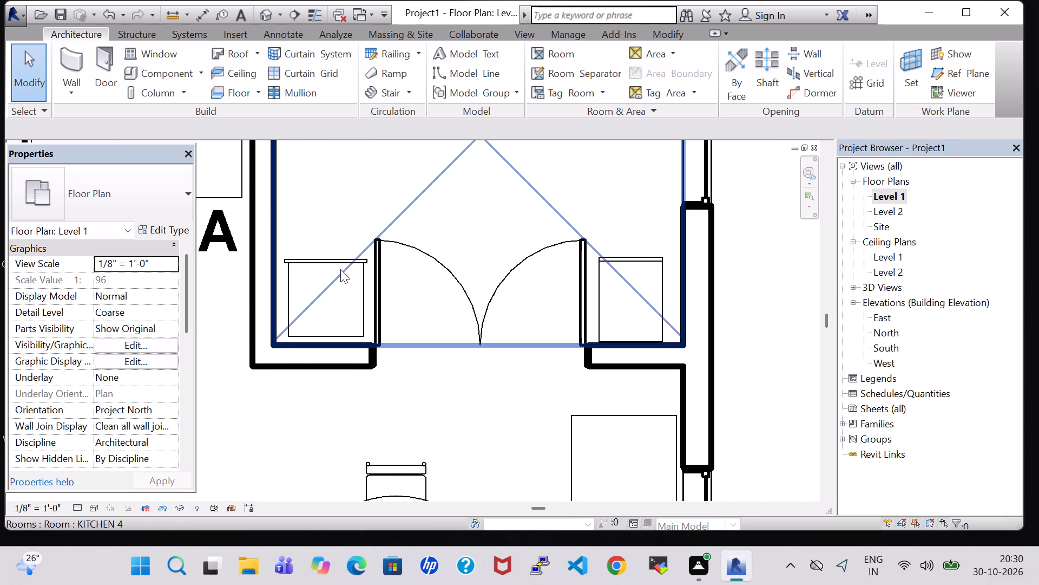
left_click(340, 263)
key("Down")
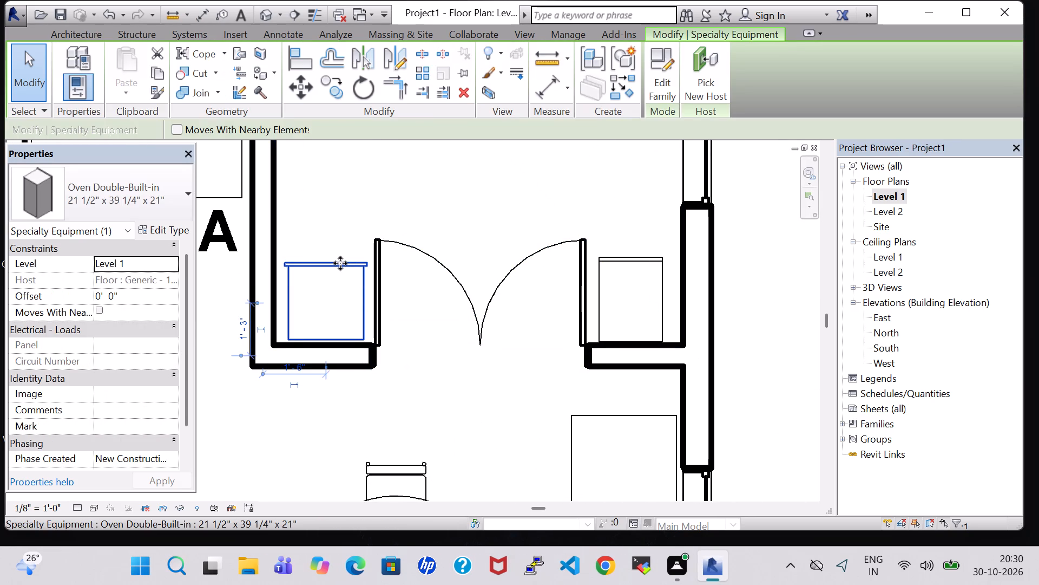
key("Left")
key("Down")
key("Up")
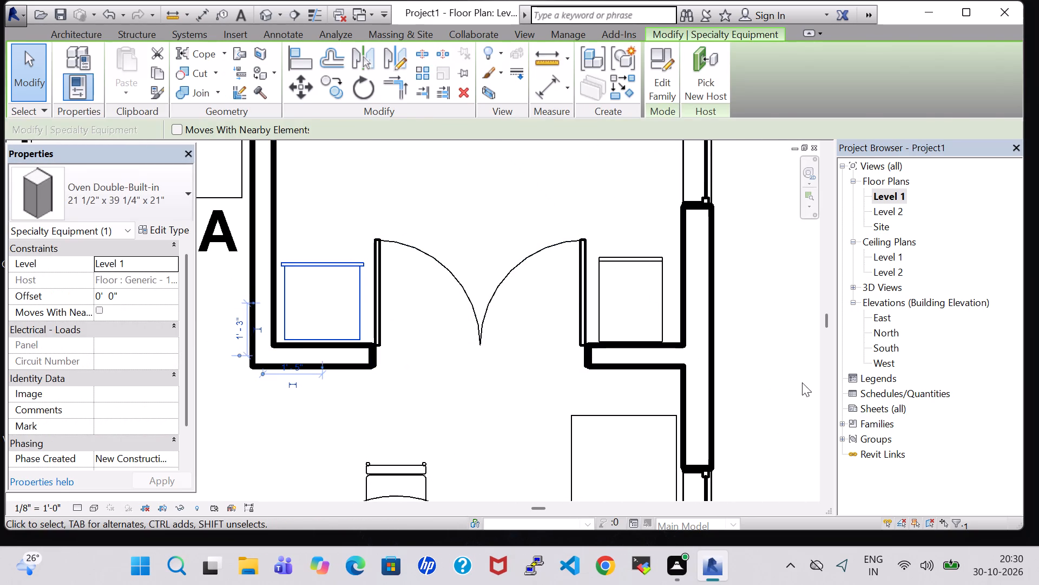
left_click(784, 376)
Examine the furnished Level 1 plan as a whole and then the kitchen area.
scroll(743, 301, "down", 4)
middle_click(775, 276)
middle_click(775, 276)
middle_click_drag(770, 289, 724, 368)
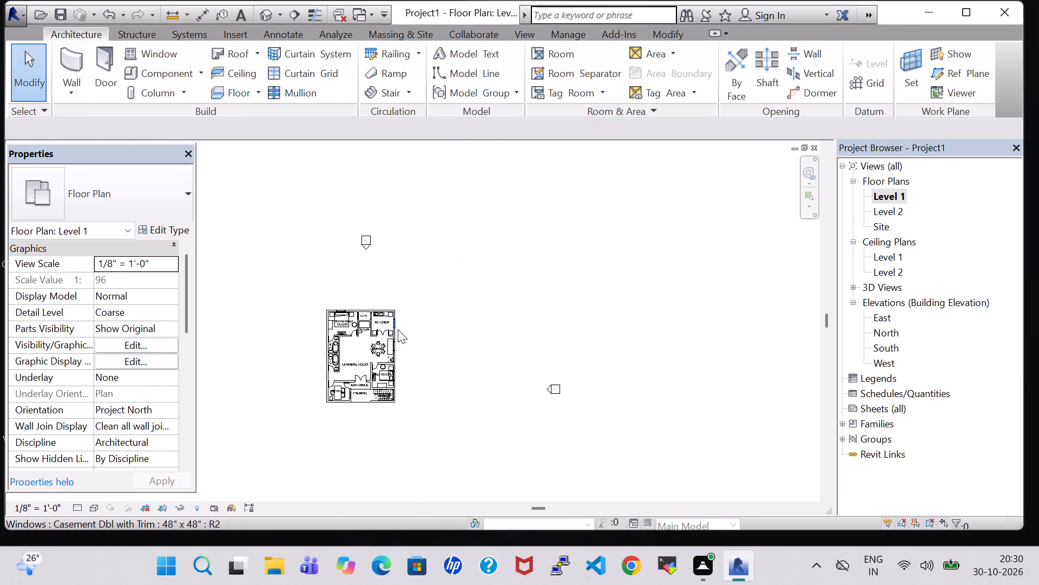
scroll(393, 329, "up", 11)
middle_click_drag(485, 349, 666, 287)
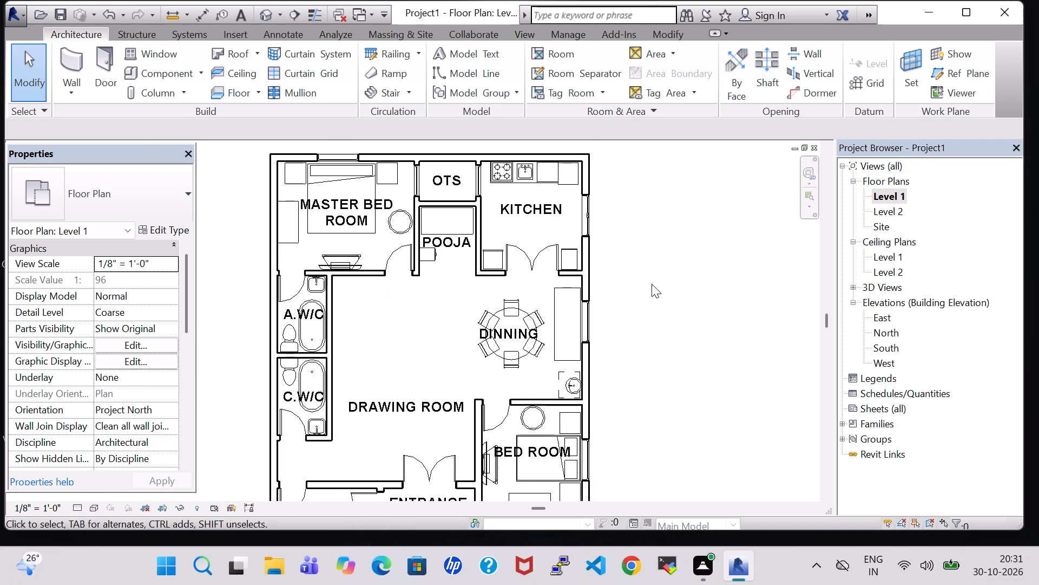
scroll(651, 283, "up", 2)
middle_click_drag(649, 239, 670, 324)
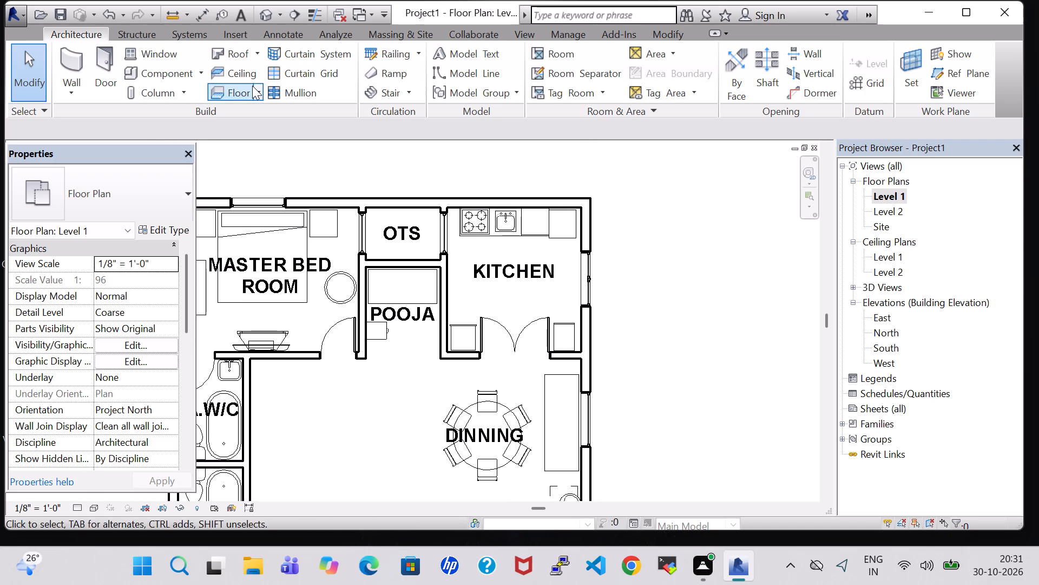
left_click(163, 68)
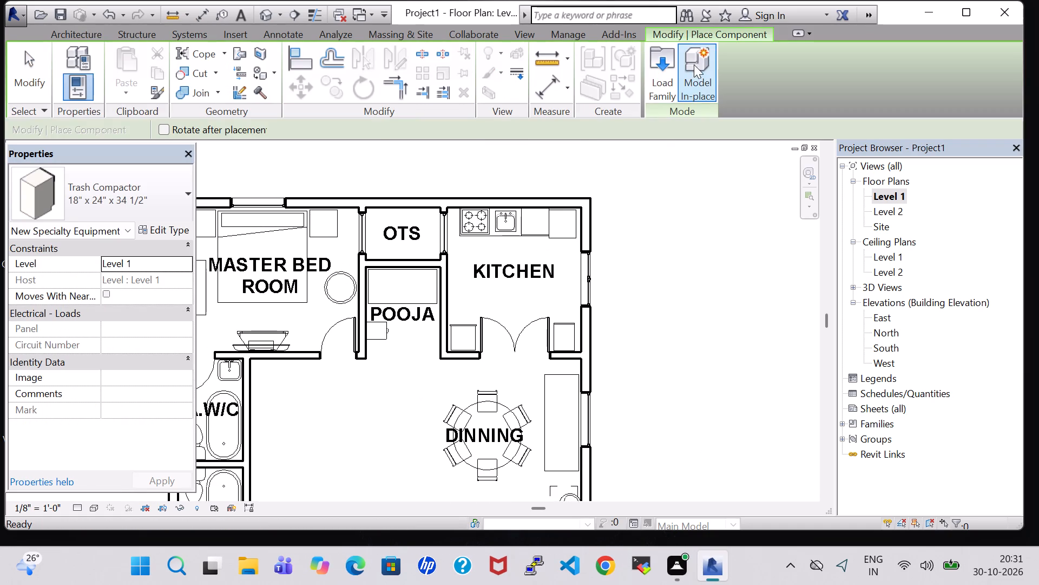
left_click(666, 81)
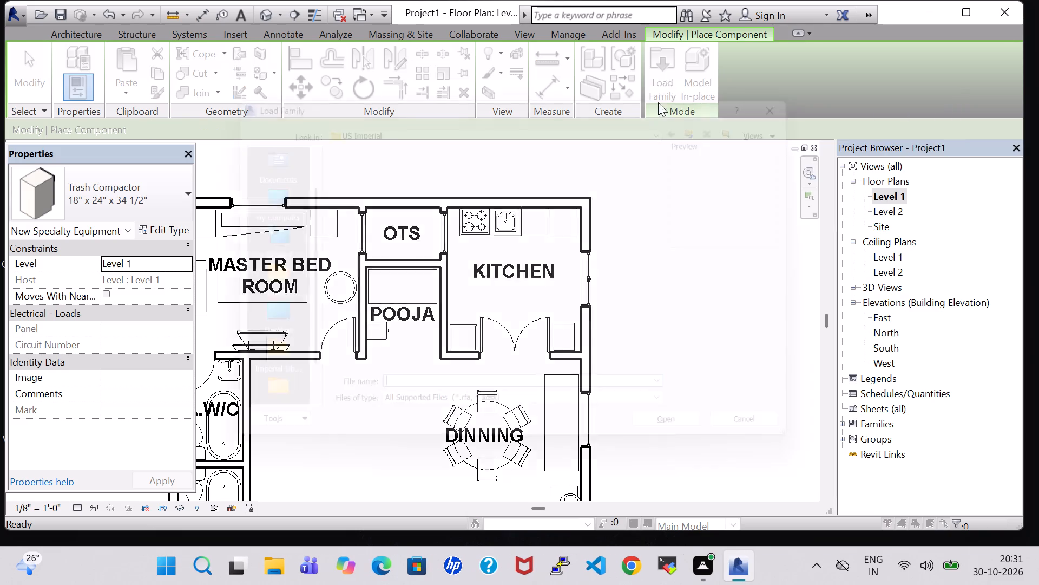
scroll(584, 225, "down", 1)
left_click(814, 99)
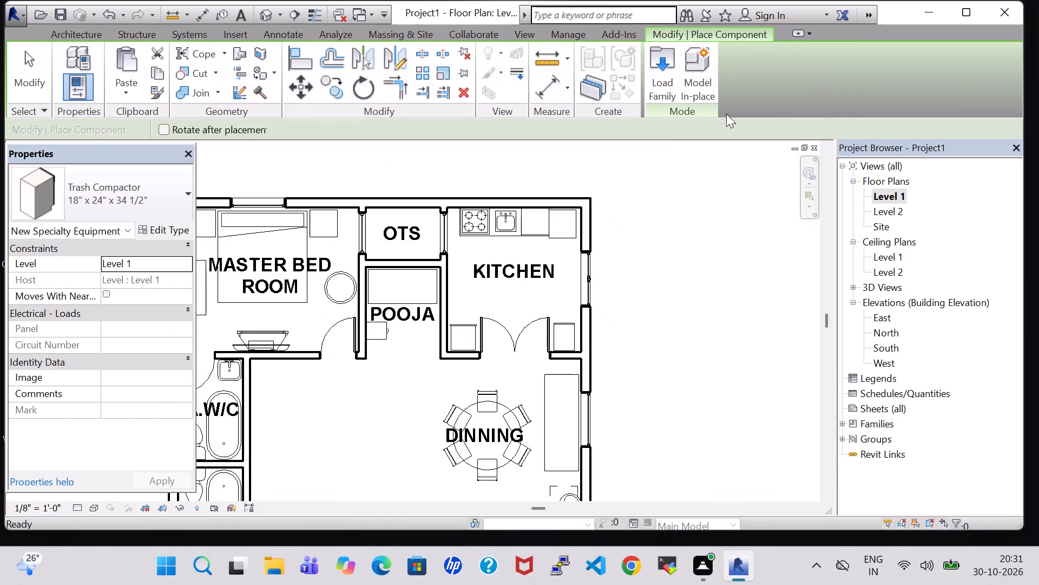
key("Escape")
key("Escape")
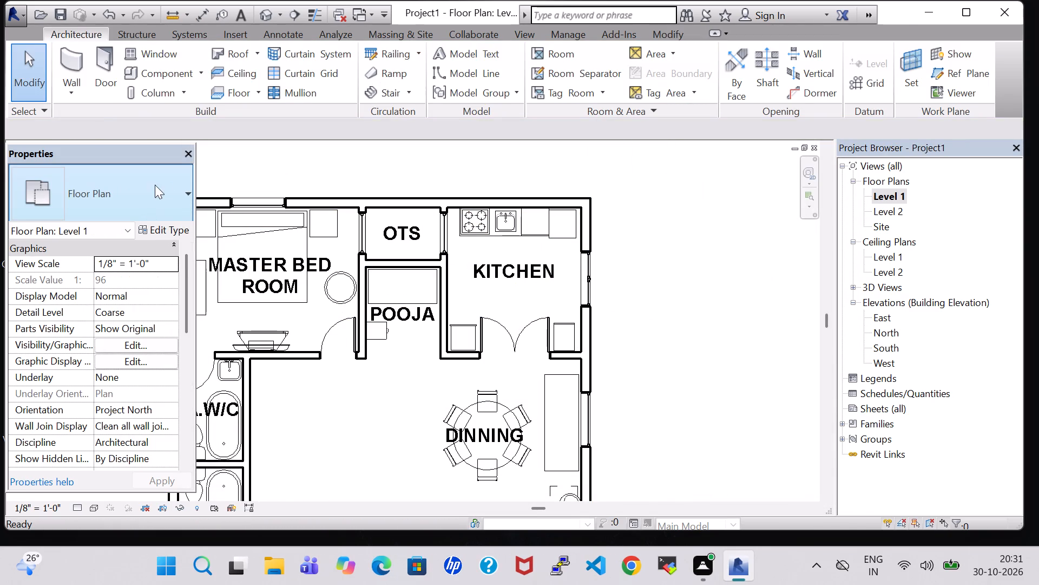
Place a rotated Counter Top w Sink Hole, 0600mm Depth, along the kitchen's exterior window wall, starting at the double-door wall over the trash compactor.
left_click(176, 74)
left_click(147, 184)
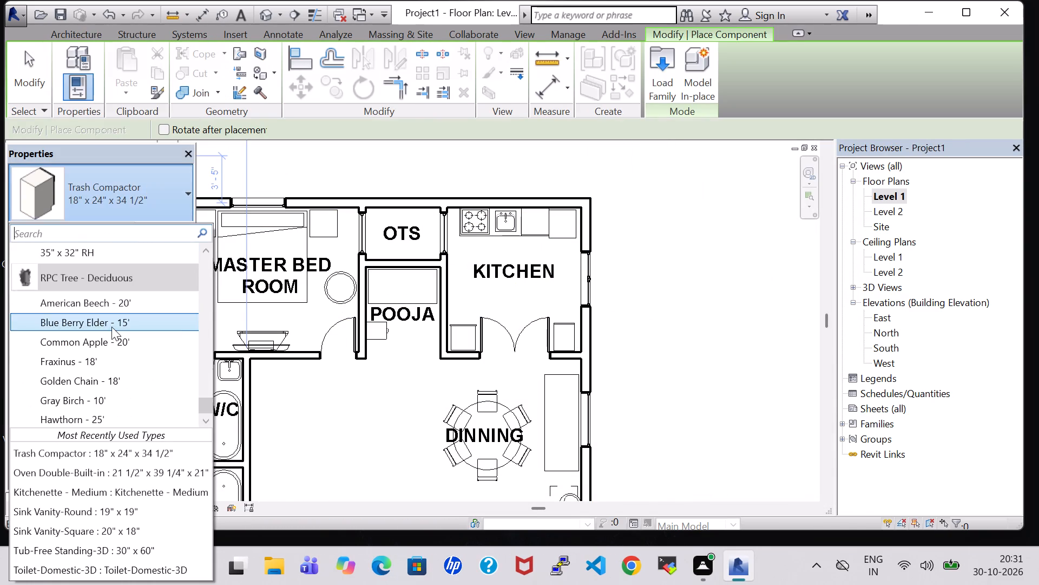
scroll(111, 328, "up", 10)
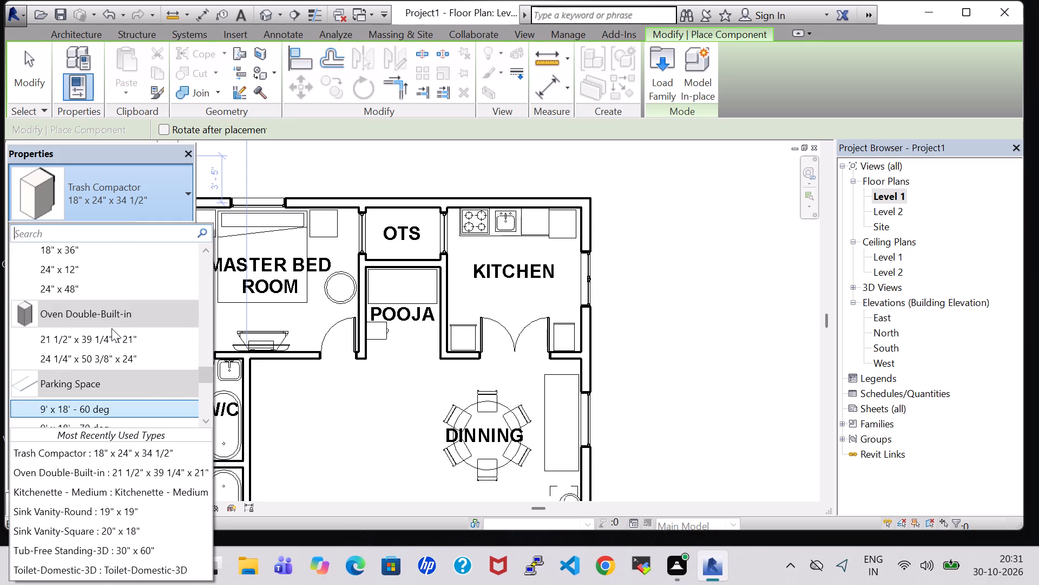
scroll(111, 328, "up", 7)
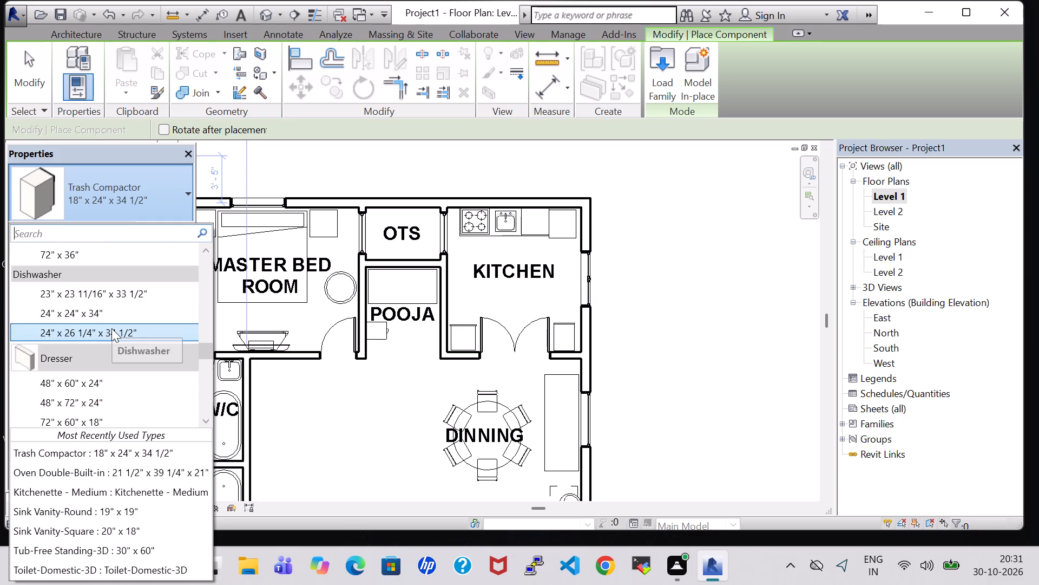
scroll(111, 328, "up", 5)
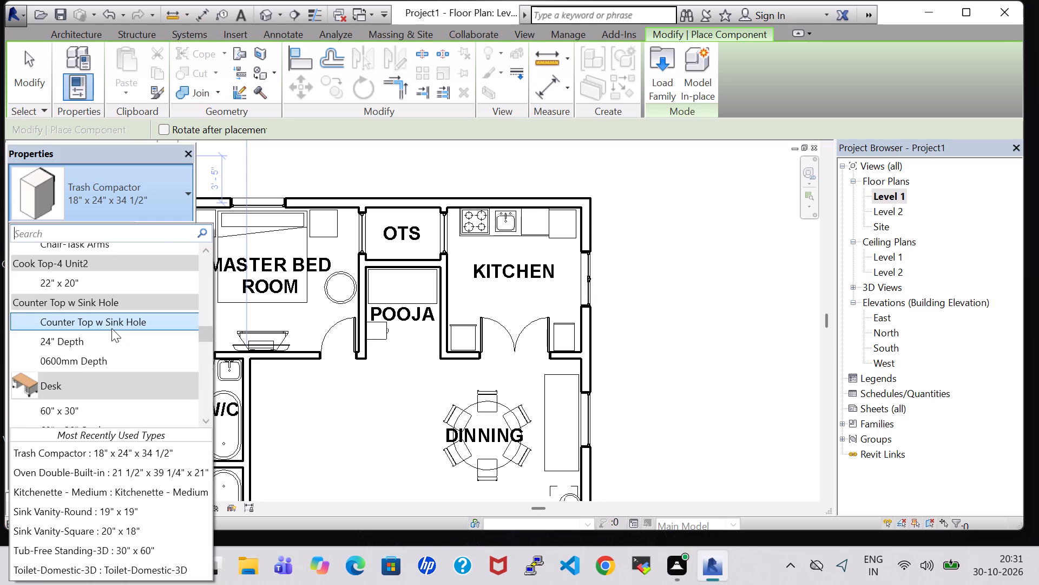
left_click(93, 359)
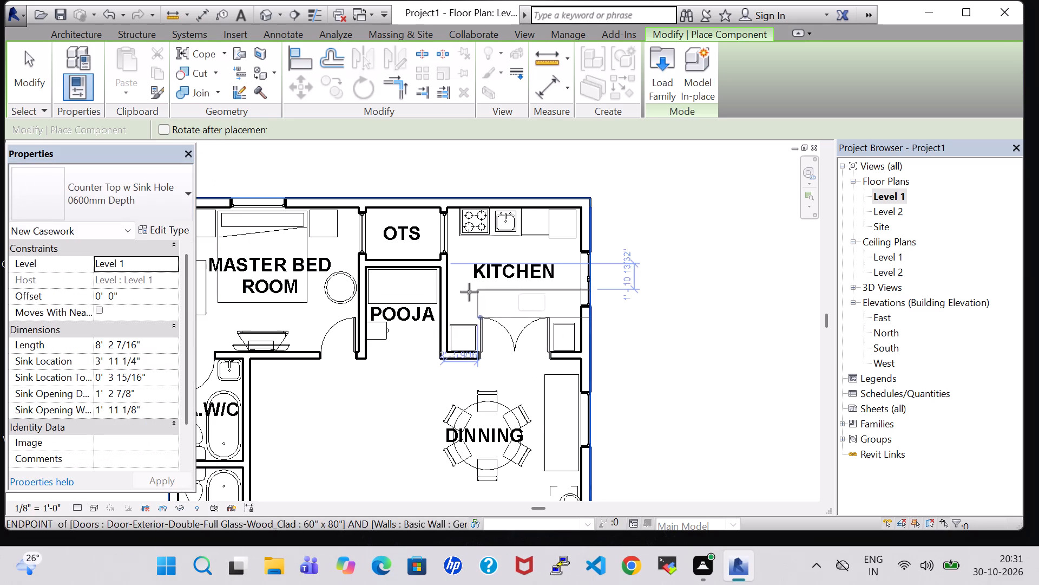
key("space")
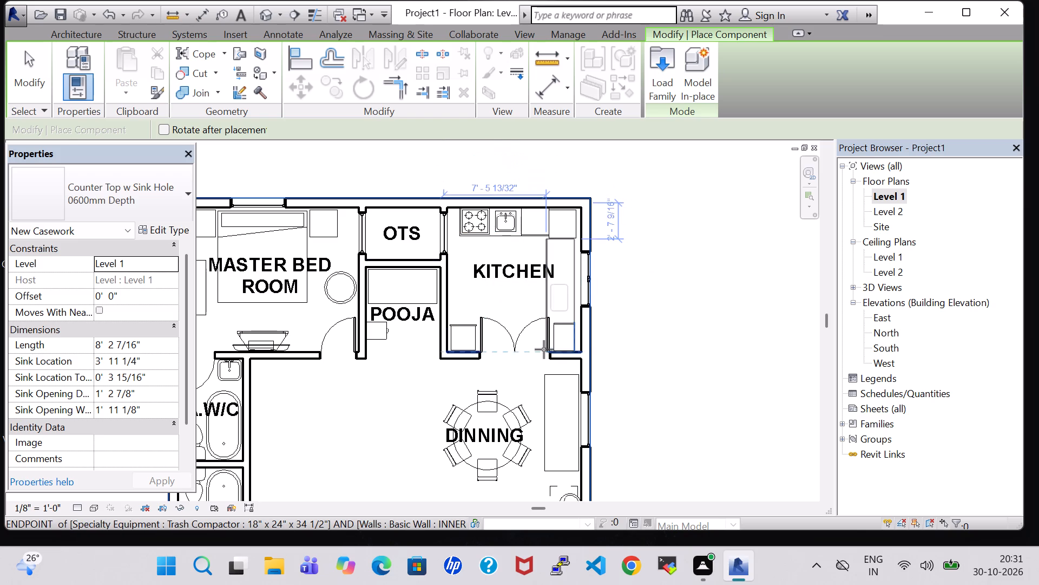
scroll(544, 349, "up", 6)
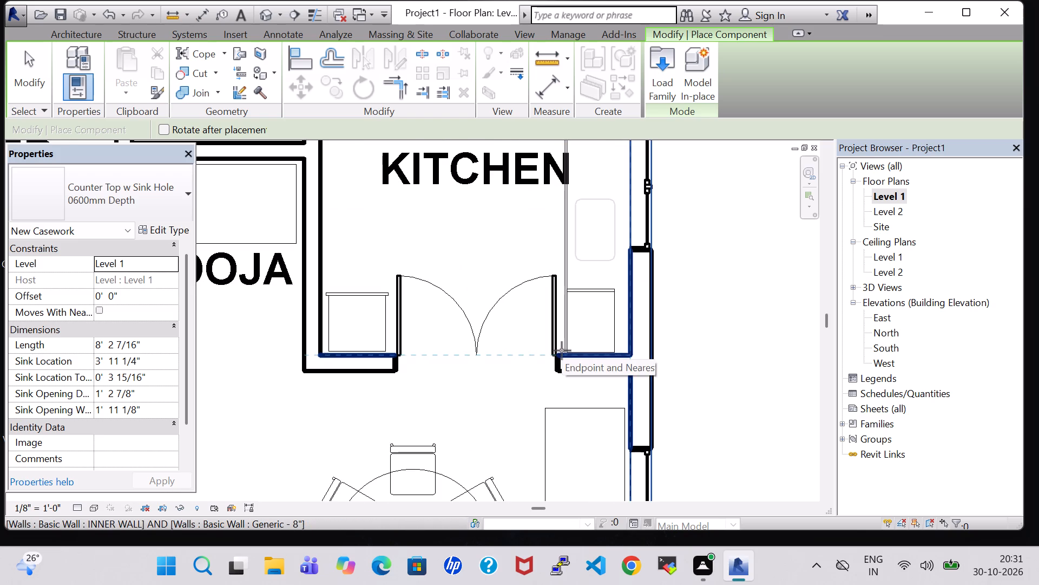
left_click(562, 350)
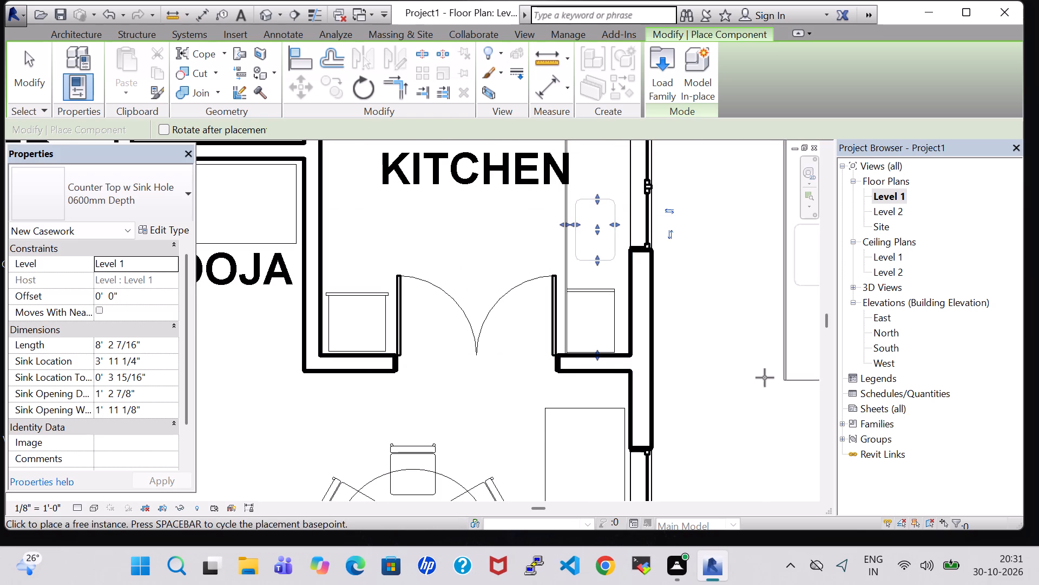
key("Escape")
key("Escape")
Delete the trash compactor beneath the kitchen counter top beside the double door.
left_click(594, 294)
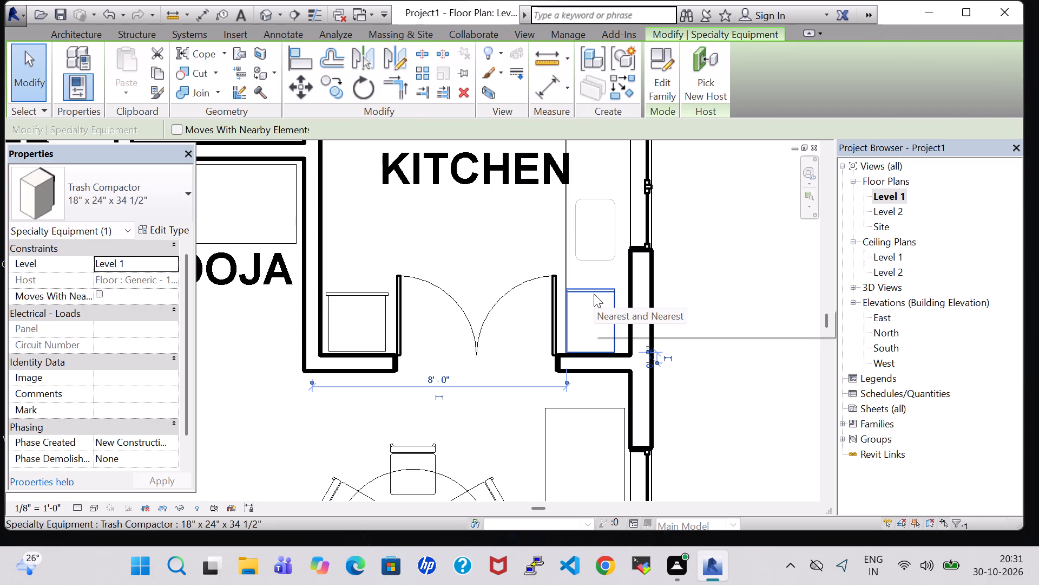
key("Delete")
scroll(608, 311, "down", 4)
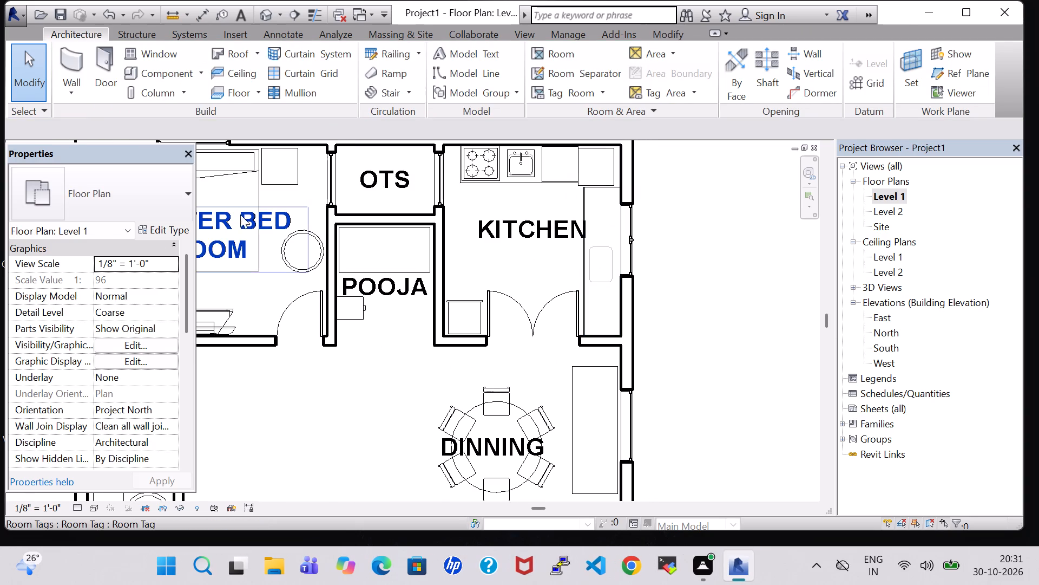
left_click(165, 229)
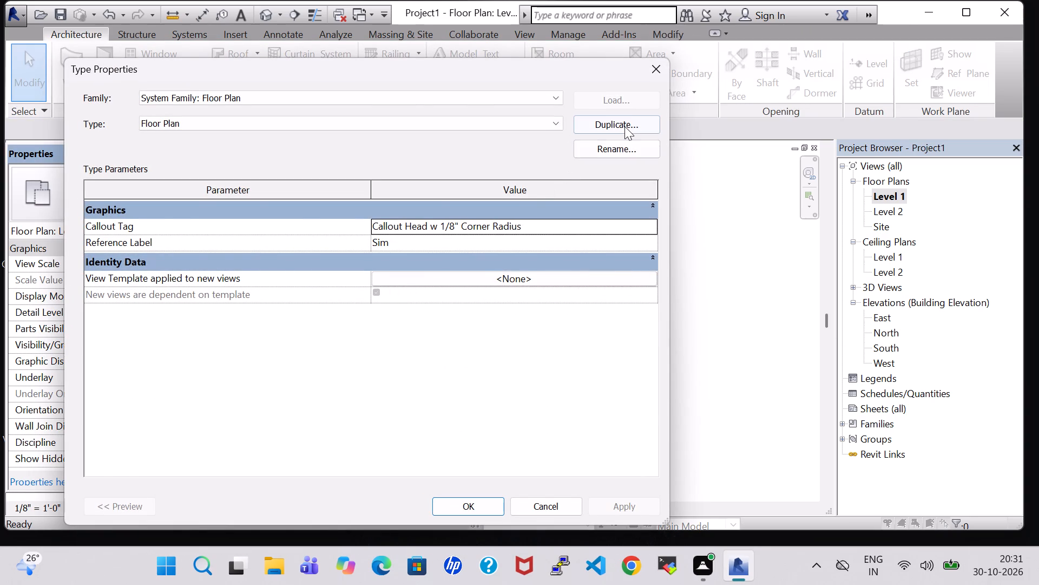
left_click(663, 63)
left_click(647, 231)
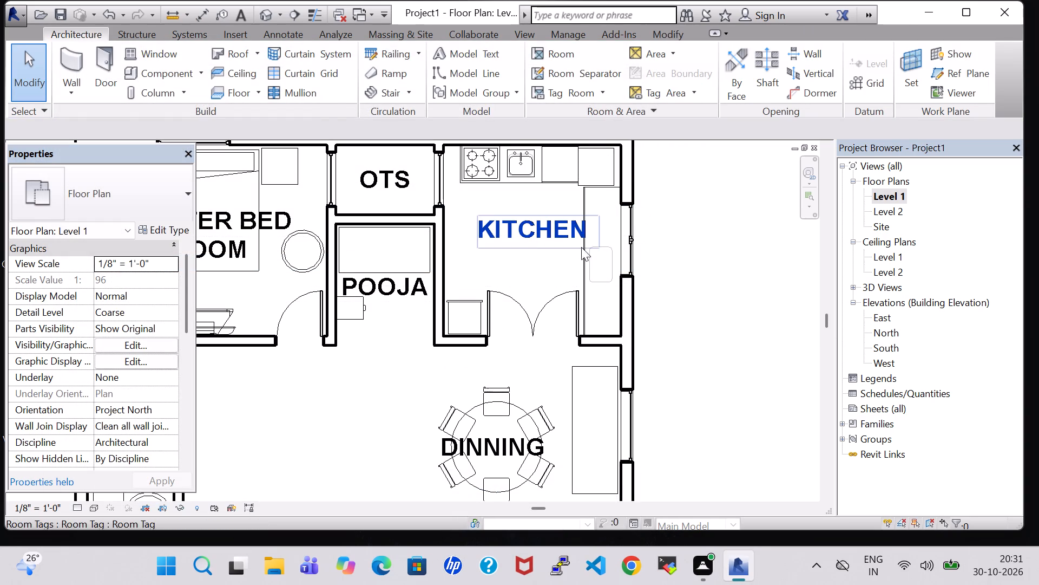
Set the length of the kitchen's Counter Top w Sink Hole to 6' 2 7/16".
left_click(589, 257)
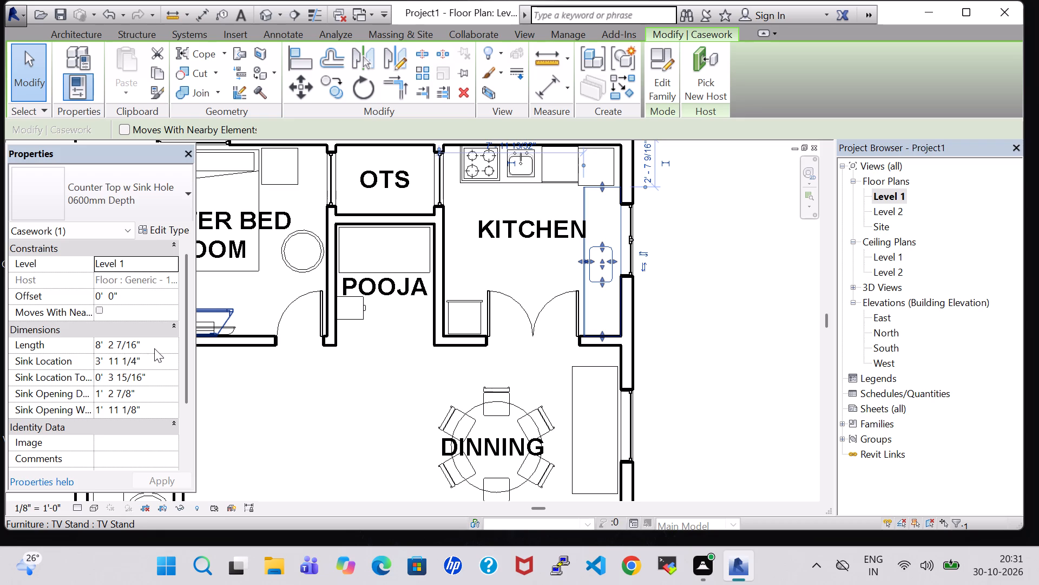
left_click(101, 346)
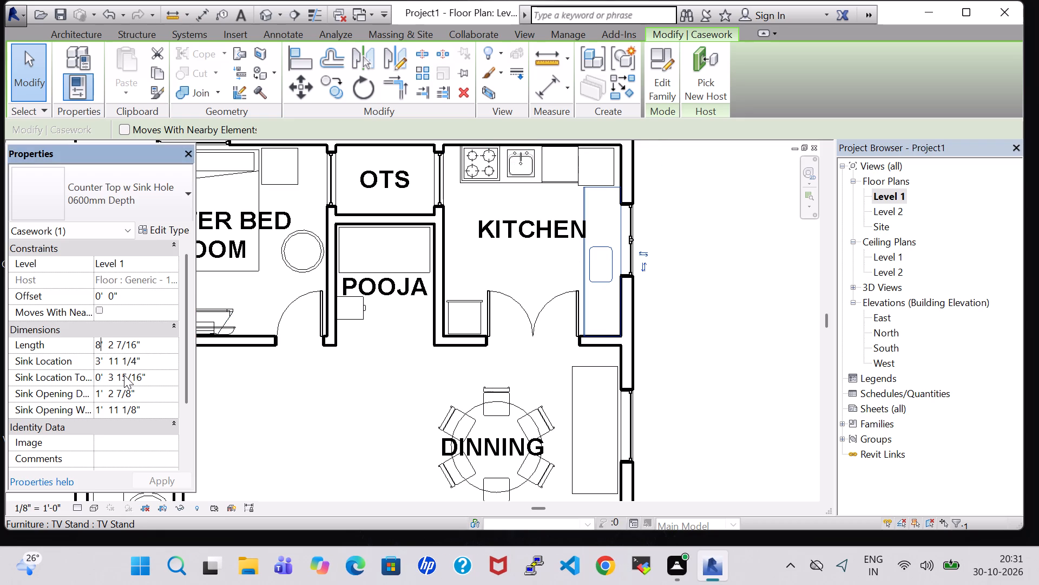
key("BackSpace")
key("6")
key("Return")
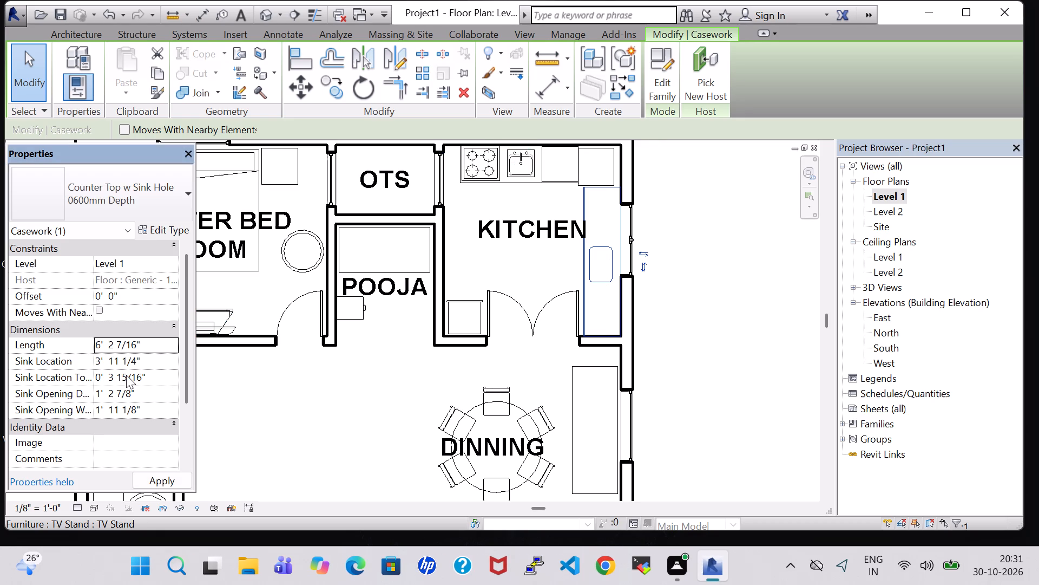
left_click(690, 297)
Nudge the counter top along the window wall toward the kitchenette, to 3' 5 9/16" from the wall behind the kitchenette.
left_click(601, 227)
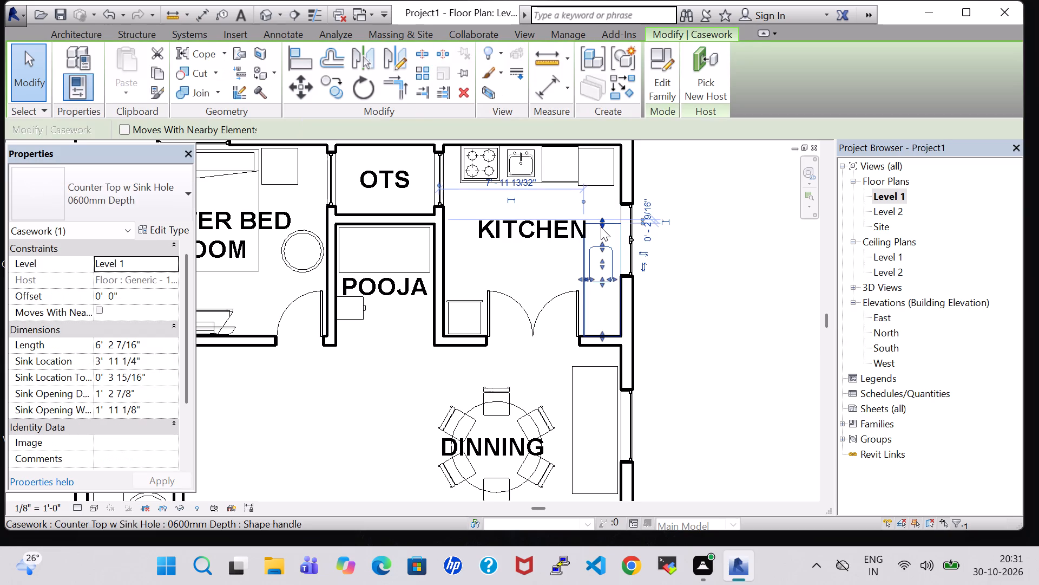
key("Up")
key("Up")
key("Up")
key("Up")
key("Up")
key("Up")
key("Up")
key("Up")
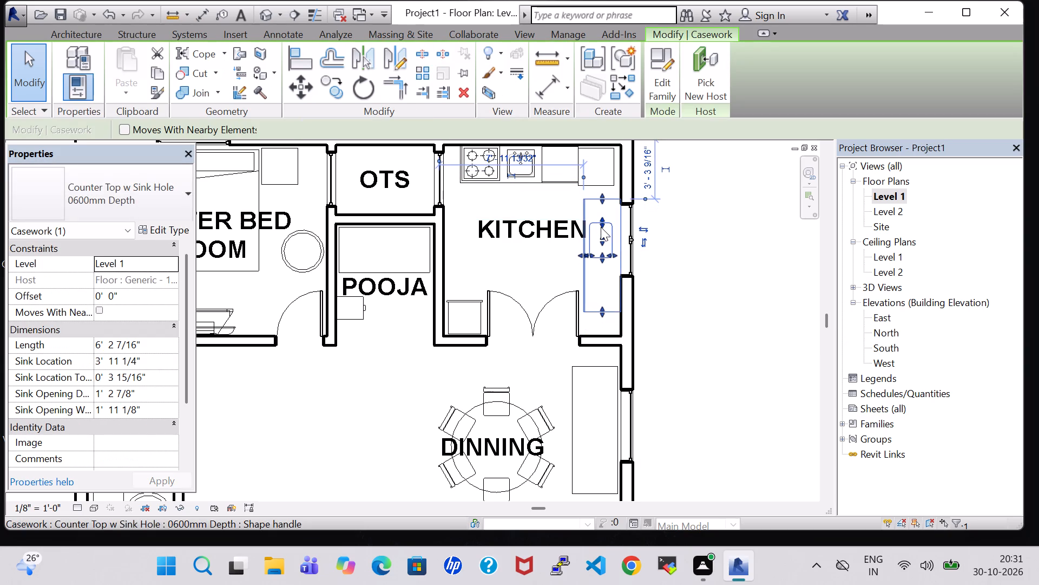
key("Down")
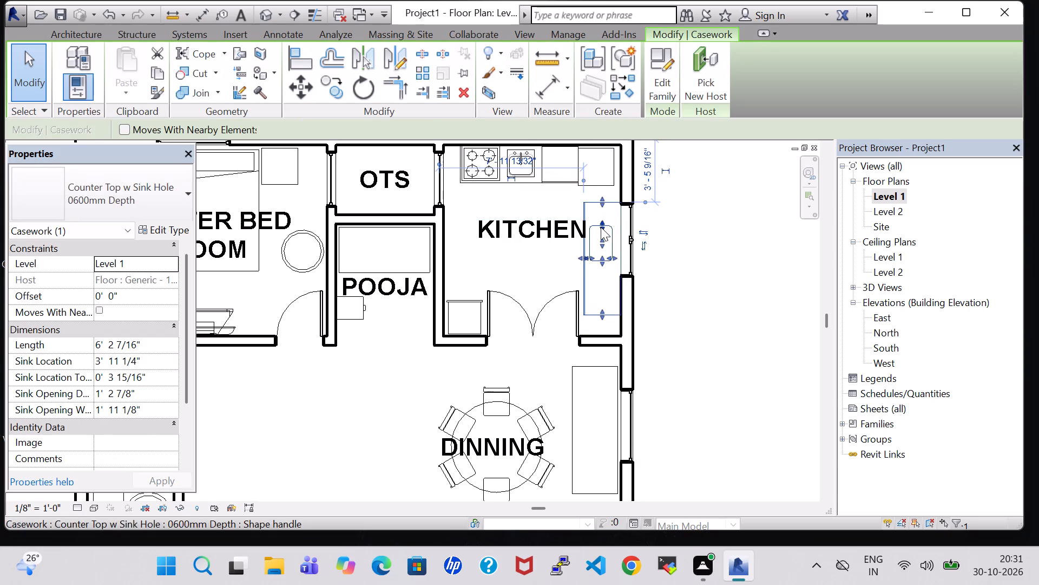
key("Left")
key("Right")
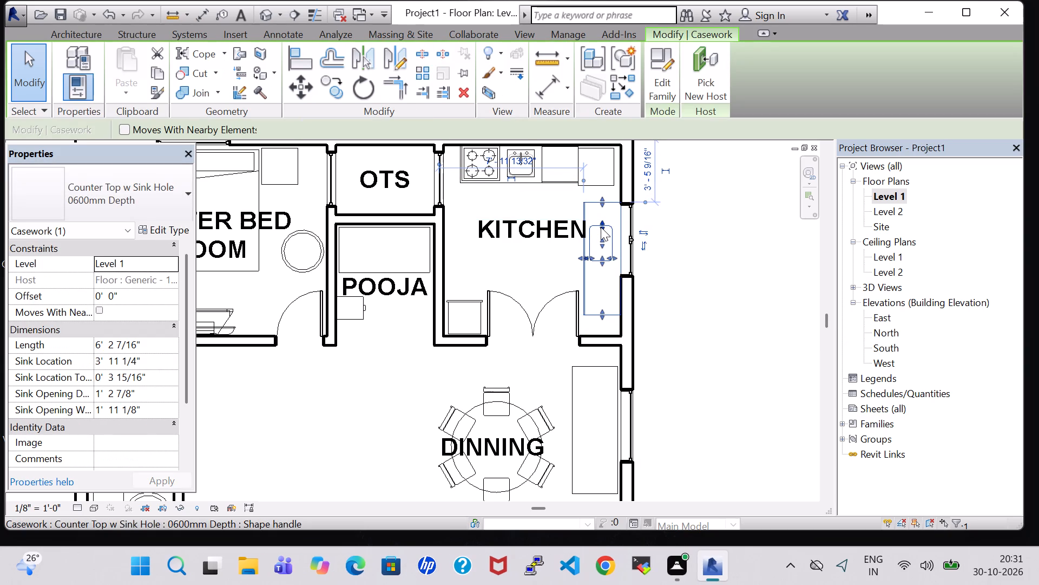
left_click(693, 283)
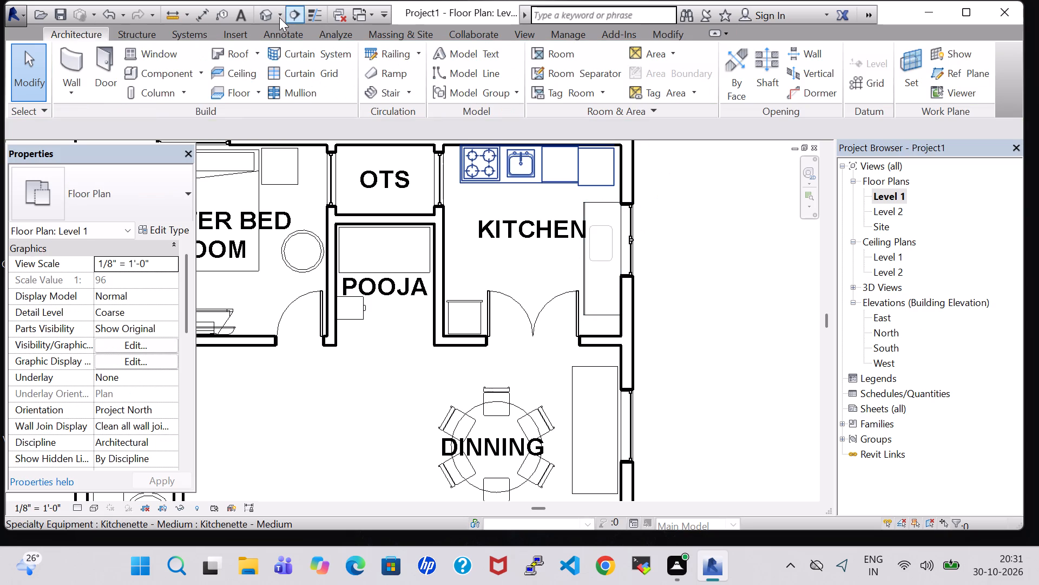
Examine the kitchen's counter top, window and kitchenette from several angles in the 3D view.
left_click(268, 14)
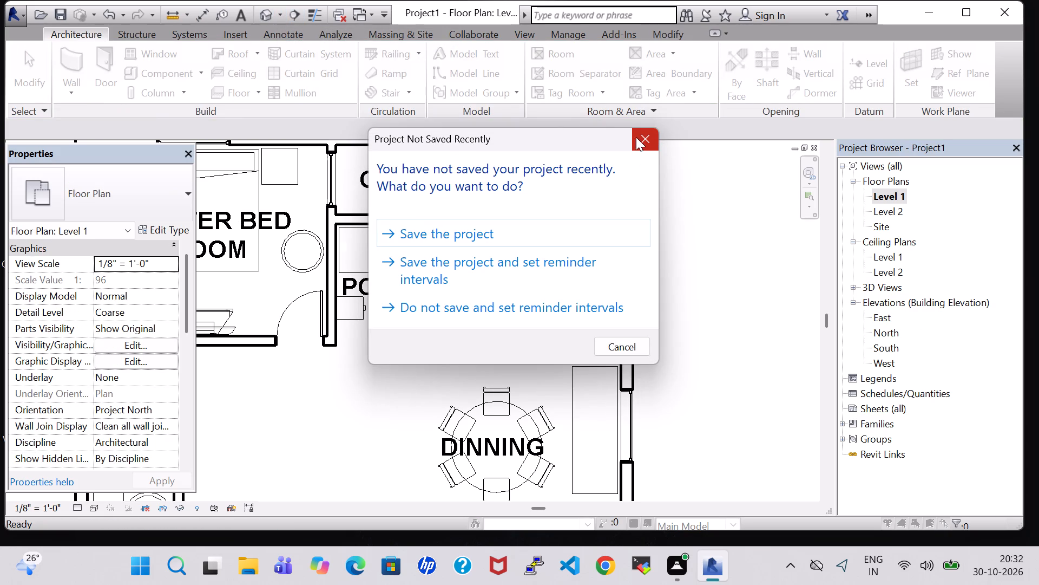
left_click(635, 137)
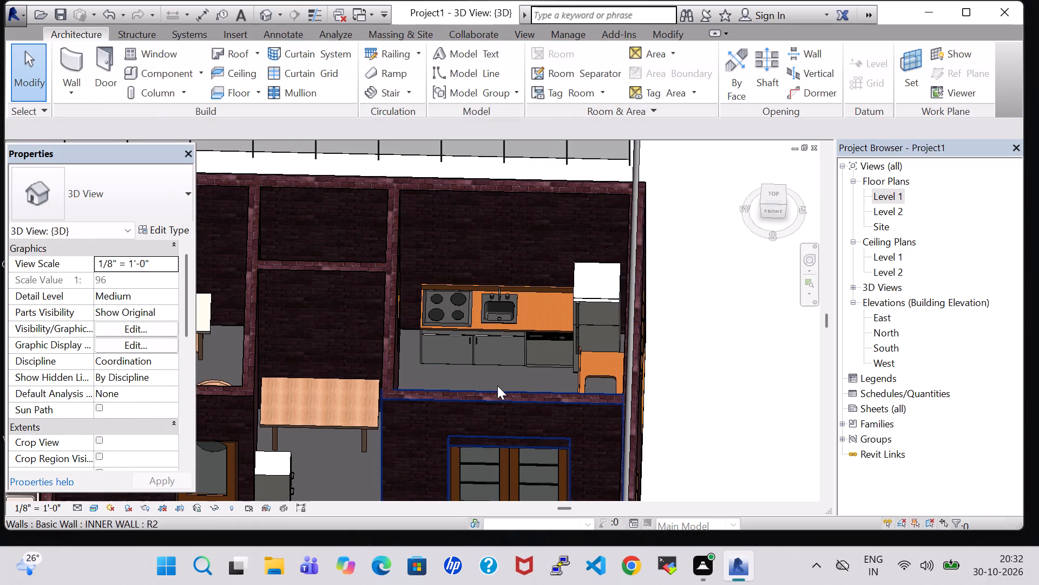
middle_click_drag(494, 374, 563, 373, "shift")
middle_click_drag(563, 373, 587, 241)
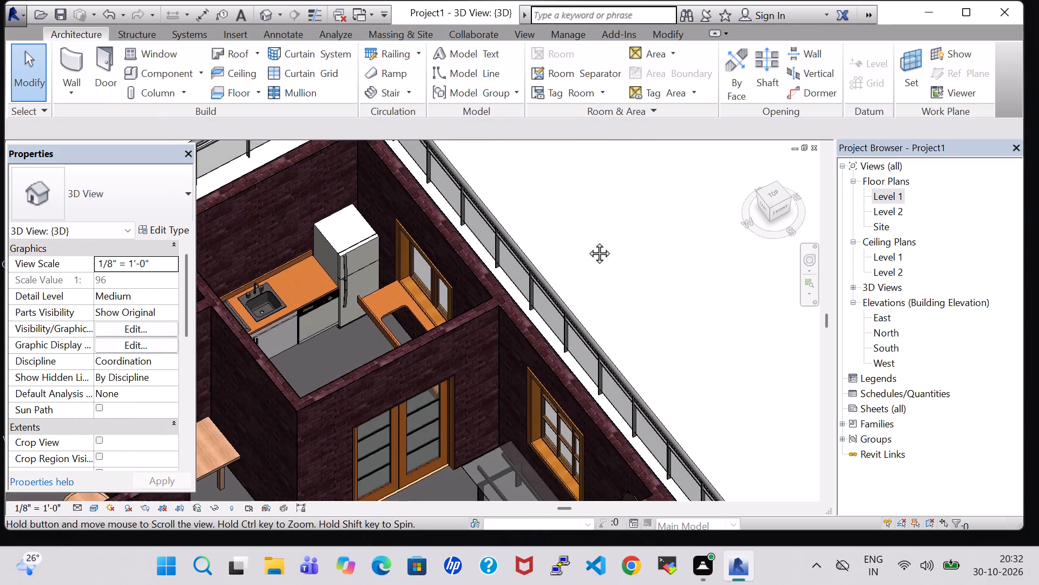
middle_click_drag(587, 241, 587, 242)
middle_click_drag(334, 335, 415, 320, "shift")
middle_click_drag(530, 270, 640, 125)
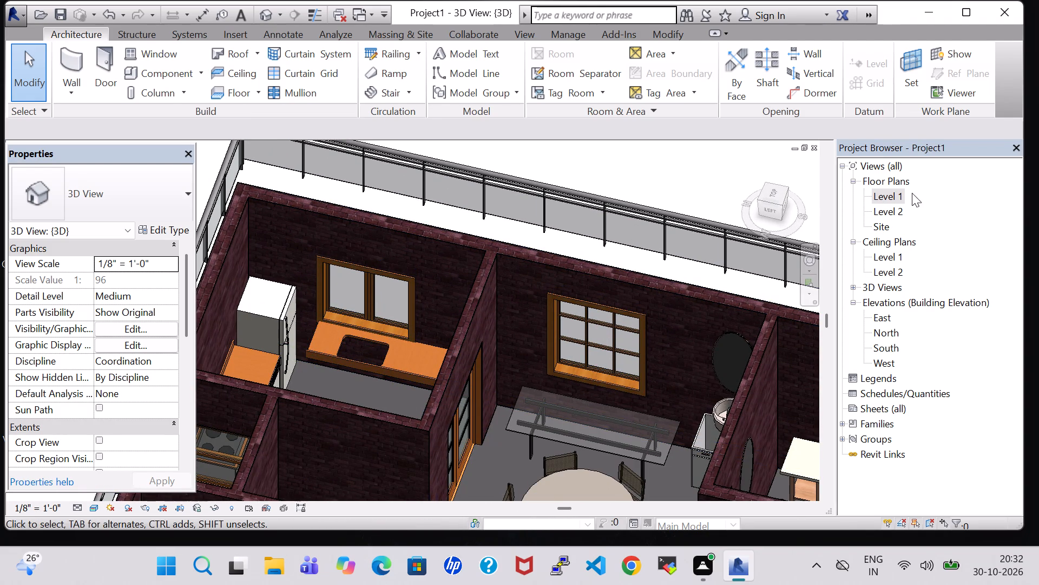
In the Level 1 plan, nudge the Kitchenette - Medium toward the OTS until it sits against the partition.
double_click(889, 195)
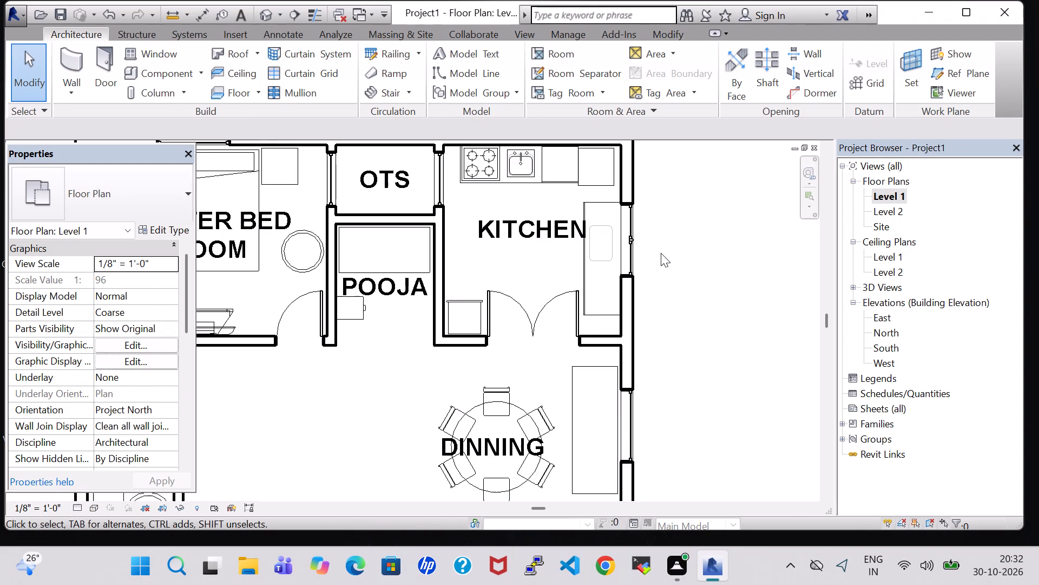
scroll(661, 253, "down", 2)
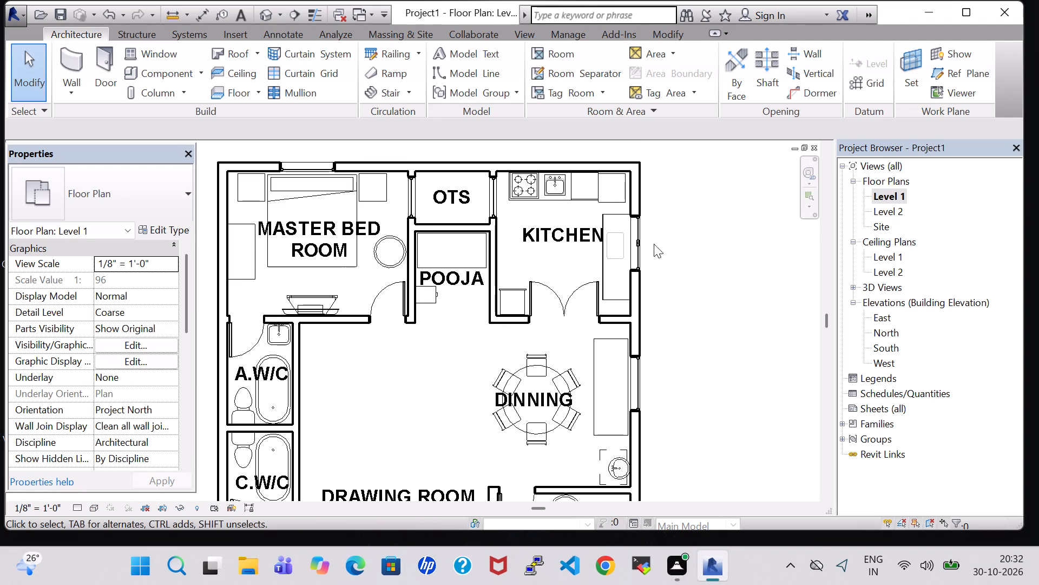
left_click(615, 192)
key("Left")
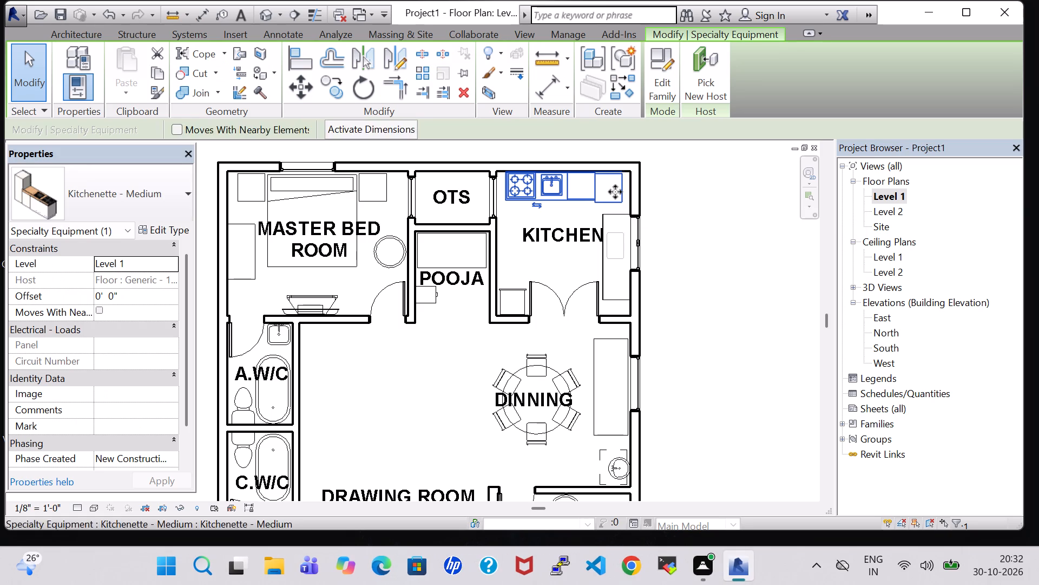
key("Left")
key("Left")
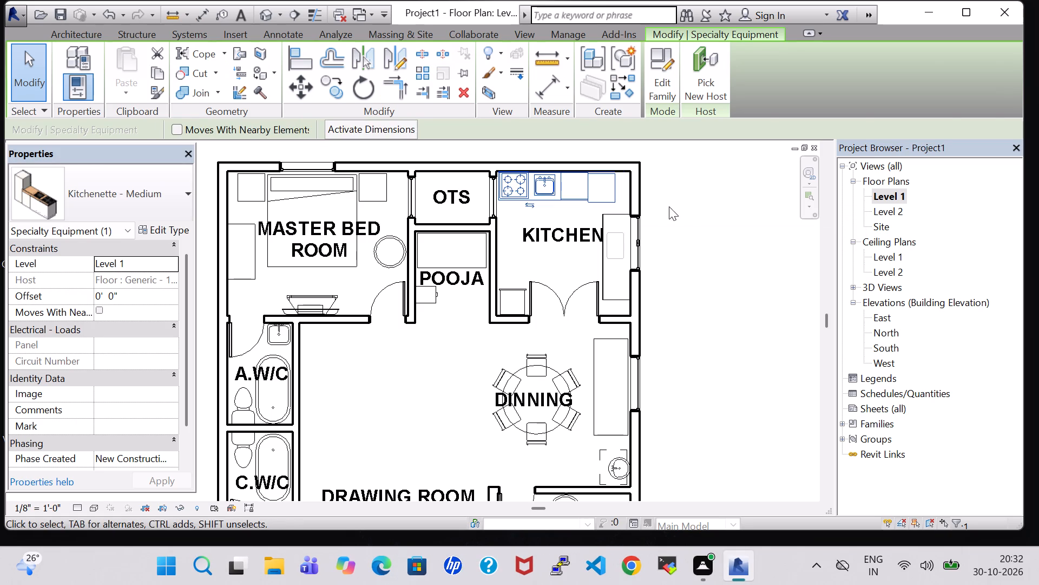
left_click(704, 217)
In the 3D view, raise the double casement window above the kitchen counter top to a sill height of 4' 0".
left_click(262, 18)
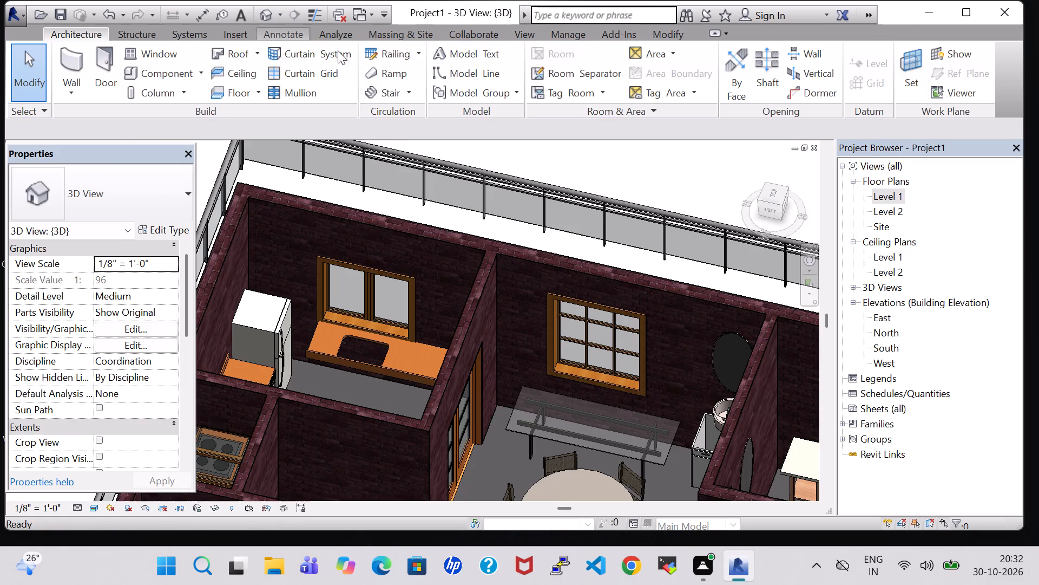
middle_click_drag(604, 174, 555, 205, "shift")
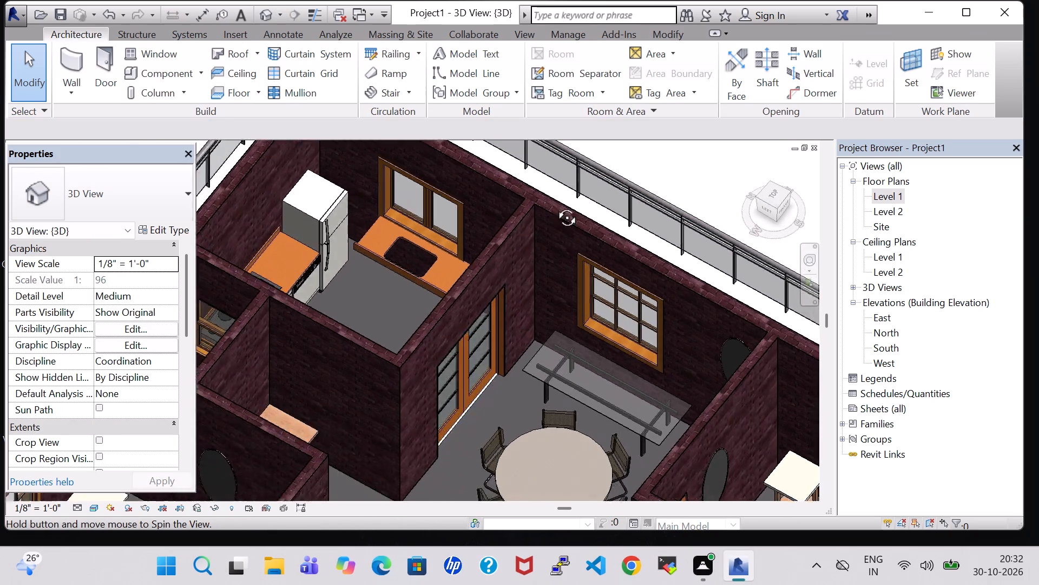
middle_click_drag(555, 205, 481, 168, "shift")
middle_click_drag(505, 161, 477, 383)
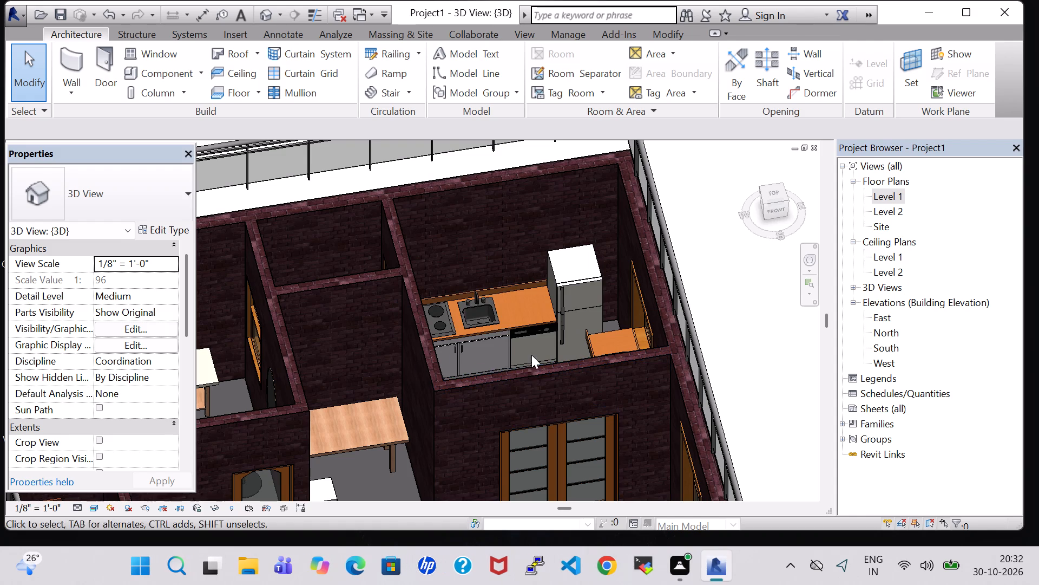
middle_click_drag(699, 328, 760, 299, "shift")
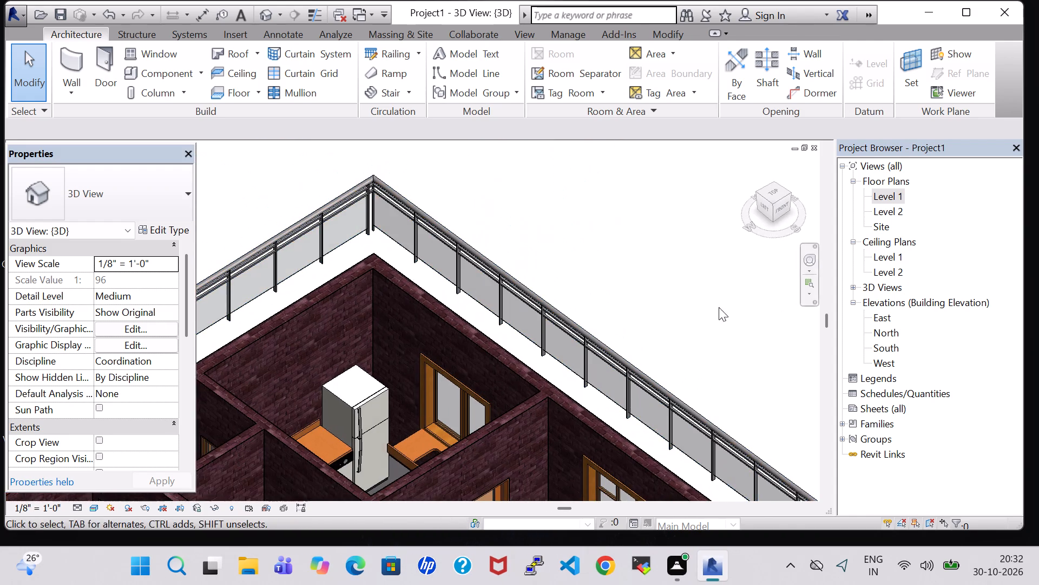
middle_click_drag(695, 314, 665, 193)
middle_click_drag(457, 406, 502, 402, "shift")
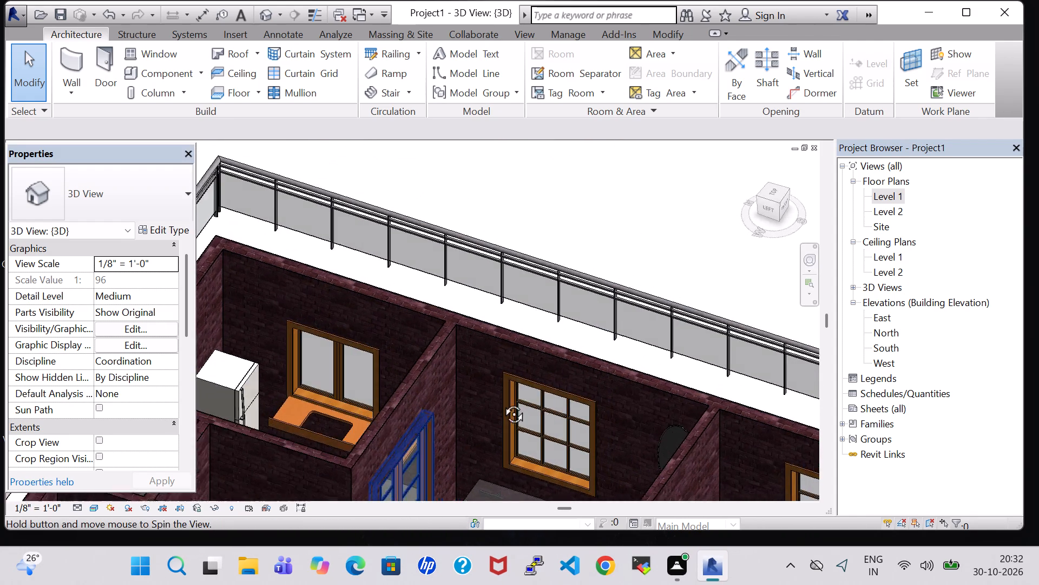
middle_click_drag(502, 402, 528, 398, "shift")
left_click(346, 417)
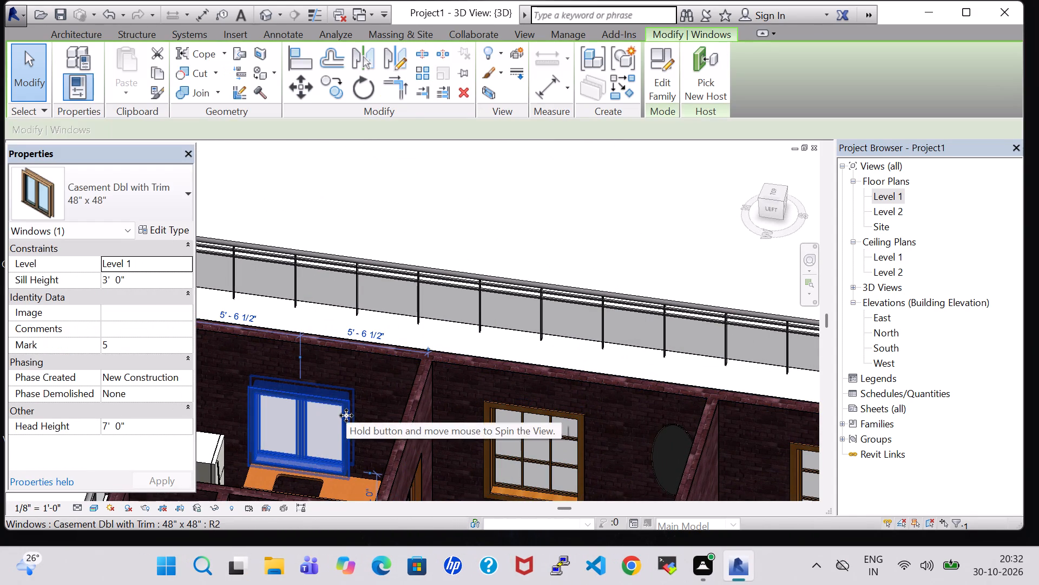
key("Up")
key("Up")
key("Up")
key("Up")
key("Up")
key("Up")
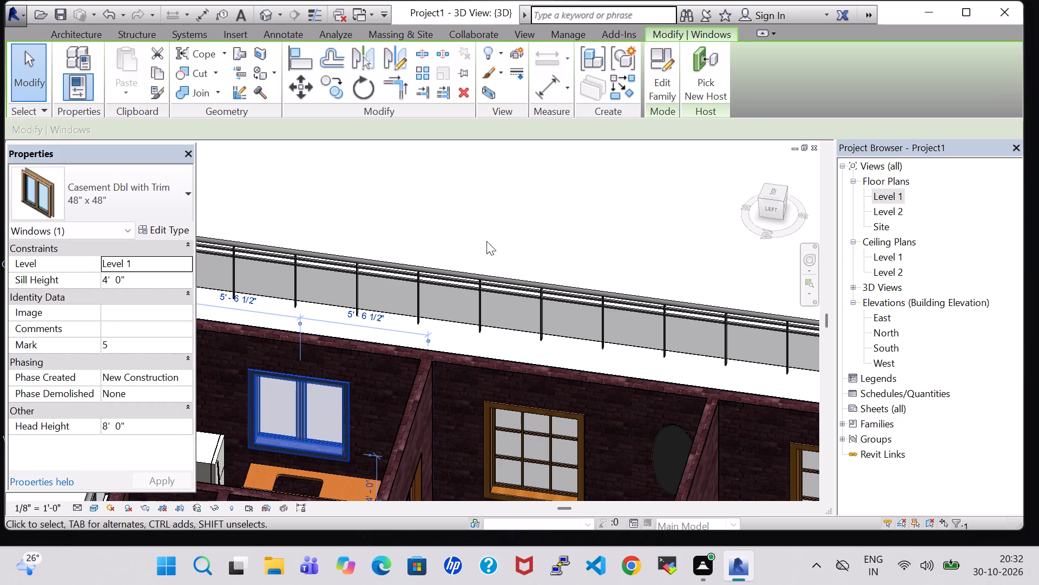
left_click(489, 224)
Examine the kitchen counter top, its window and the dining area from several angles in 3D.
middle_click_drag(489, 224, 498, 206)
middle_click_drag(498, 206, 501, 291)
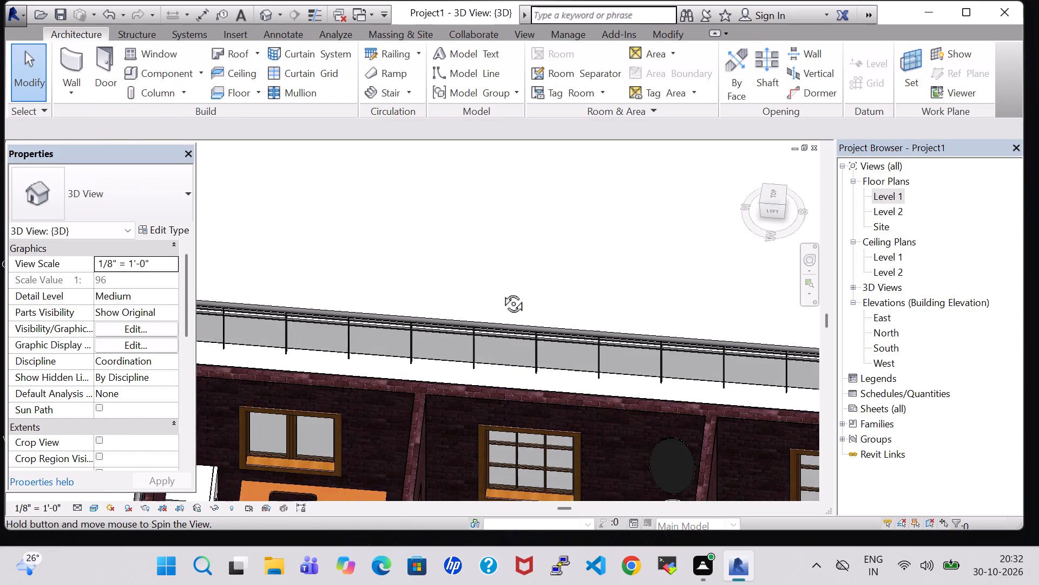
middle_click_drag(501, 291, 501, 294)
middle_click_drag(397, 430, 411, 204)
middle_click_drag(451, 363, 450, 438, "shift")
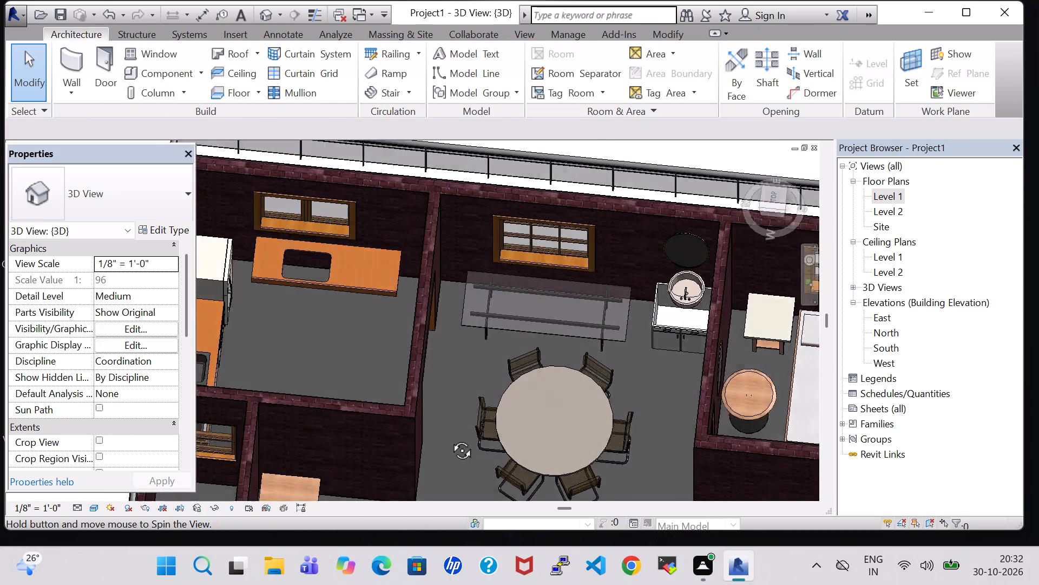
middle_click_drag(450, 438, 471, 519, "shift")
middle_click(471, 519, "shift")
middle_click_drag(366, 438, 366, 310)
middle_click_drag(362, 309, 360, 225)
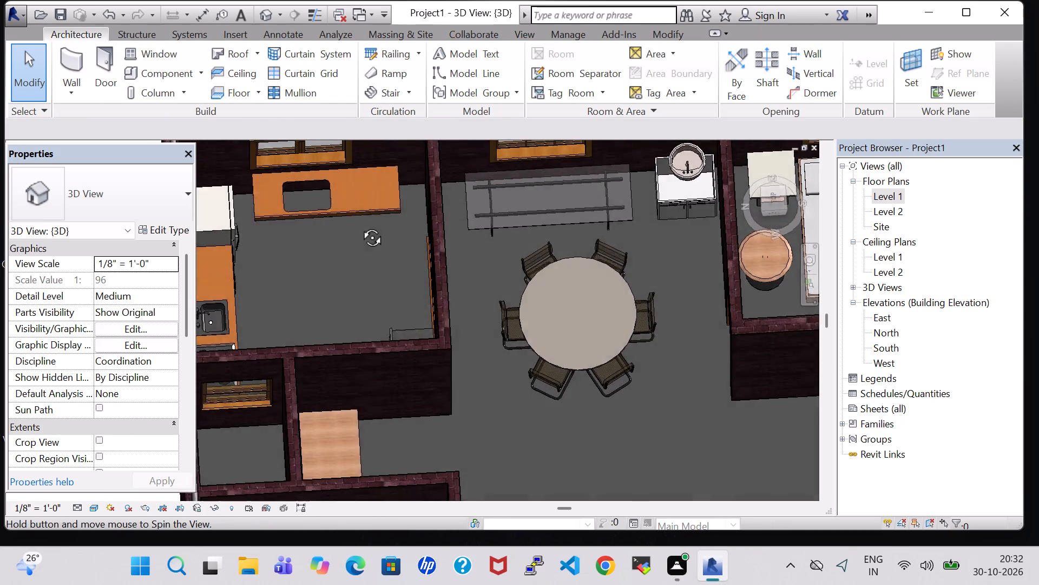
middle_click_drag(360, 225, 365, 195)
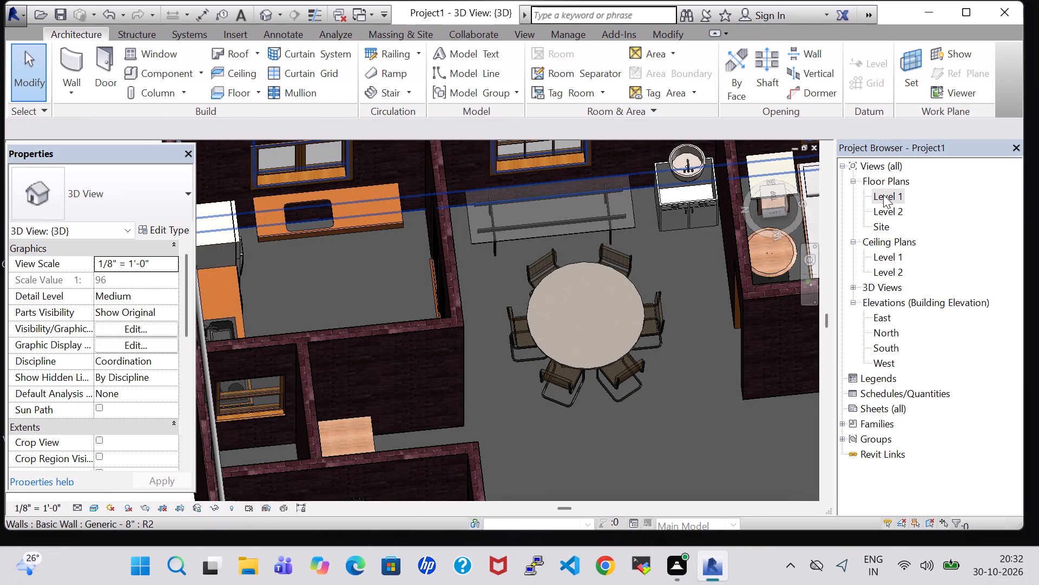
From the Level 1 plan, load the Microwave family from the Domestic folder of the Specialty Equipment library.
double_click(883, 194)
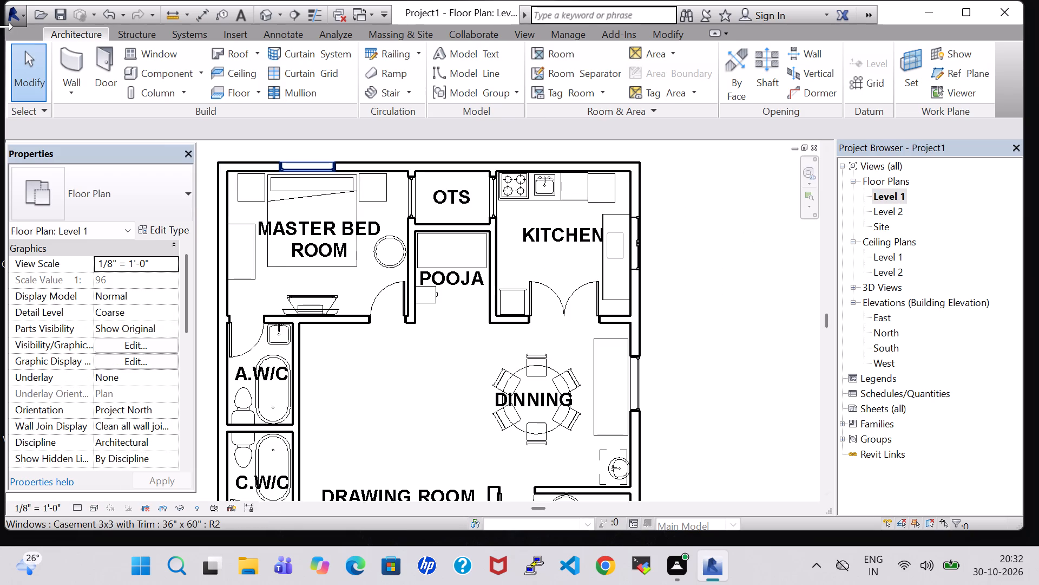
left_click(145, 74)
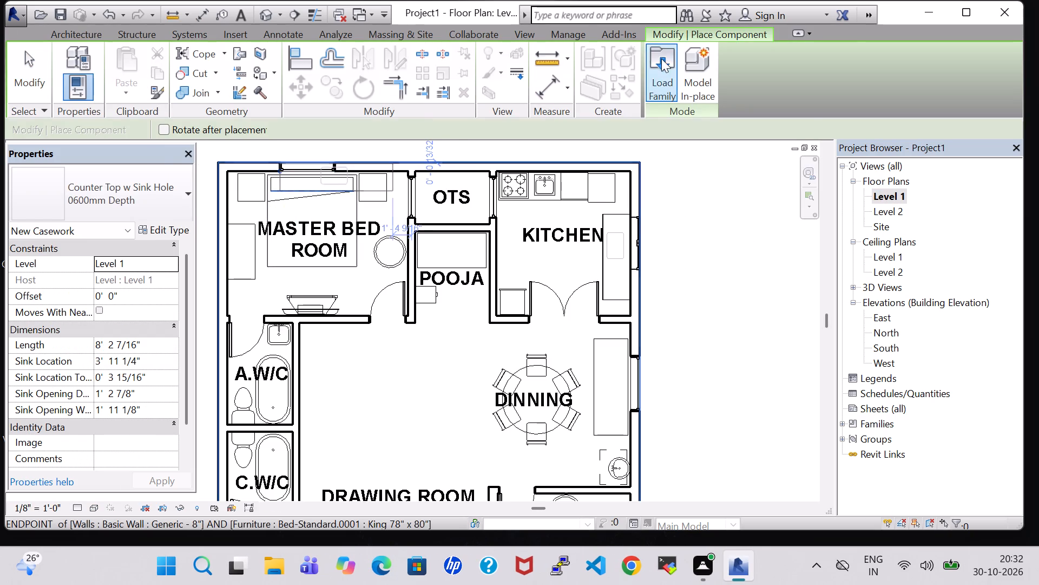
left_click(661, 58)
scroll(527, 246, "down", 2)
scroll(590, 205, "down", 1)
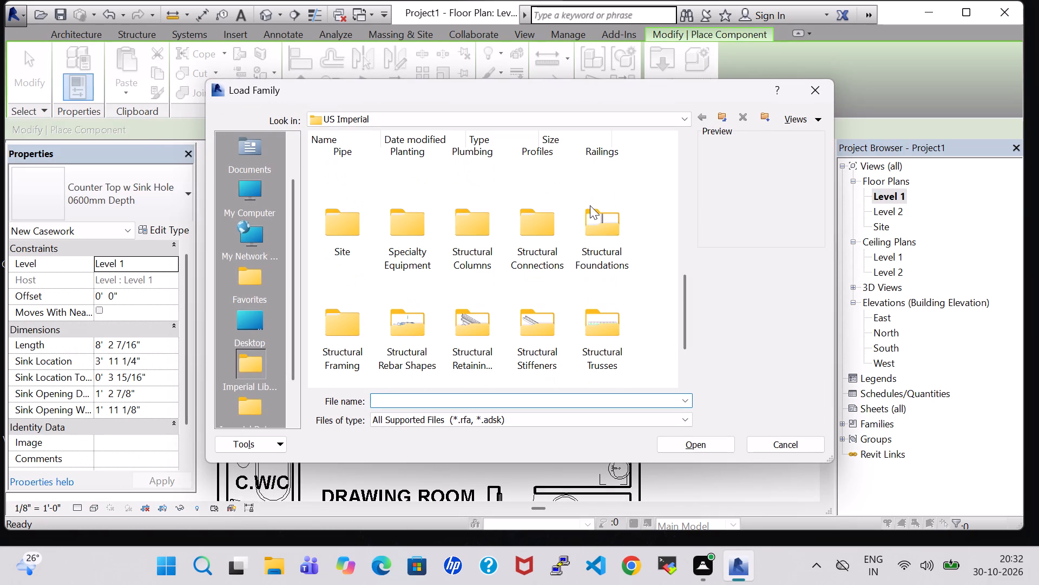
double_click(403, 234)
double_click(415, 187)
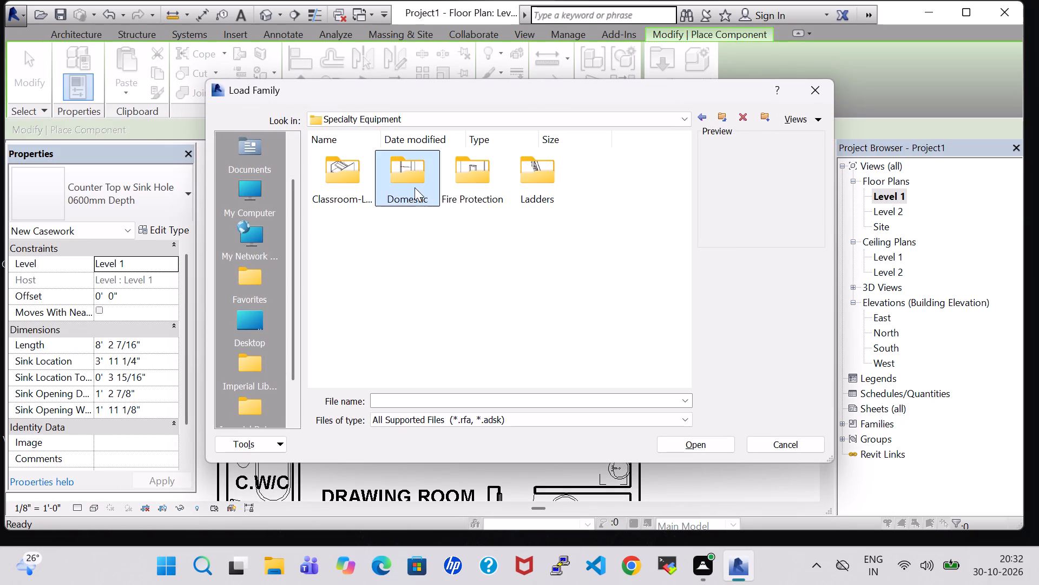
scroll(442, 262, "down", 1)
left_click(389, 232)
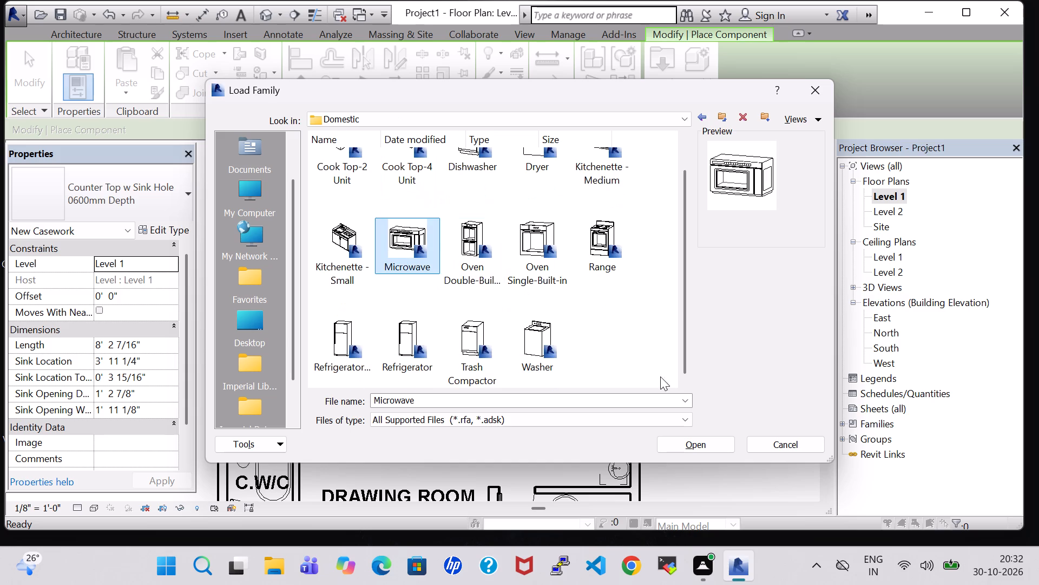
left_click(684, 443)
Place the 30" x 16" x 18" Microwave on the kitchen counter top beside the sink hole and nudge it slightly toward the hole.
scroll(618, 290, "up", 3)
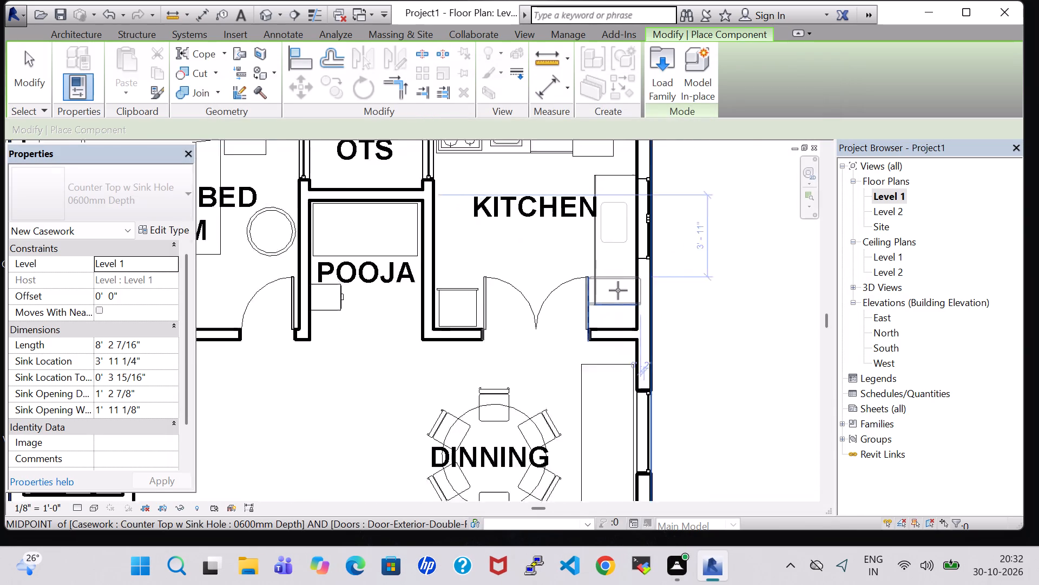
scroll(618, 290, "up", 3)
key("space")
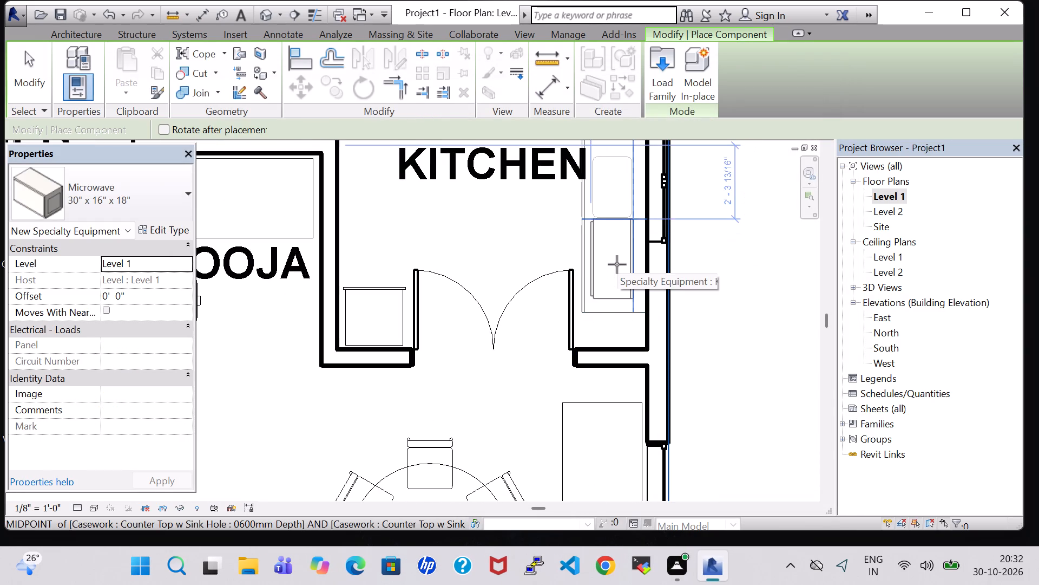
left_click(619, 268)
key("Escape")
key("Escape")
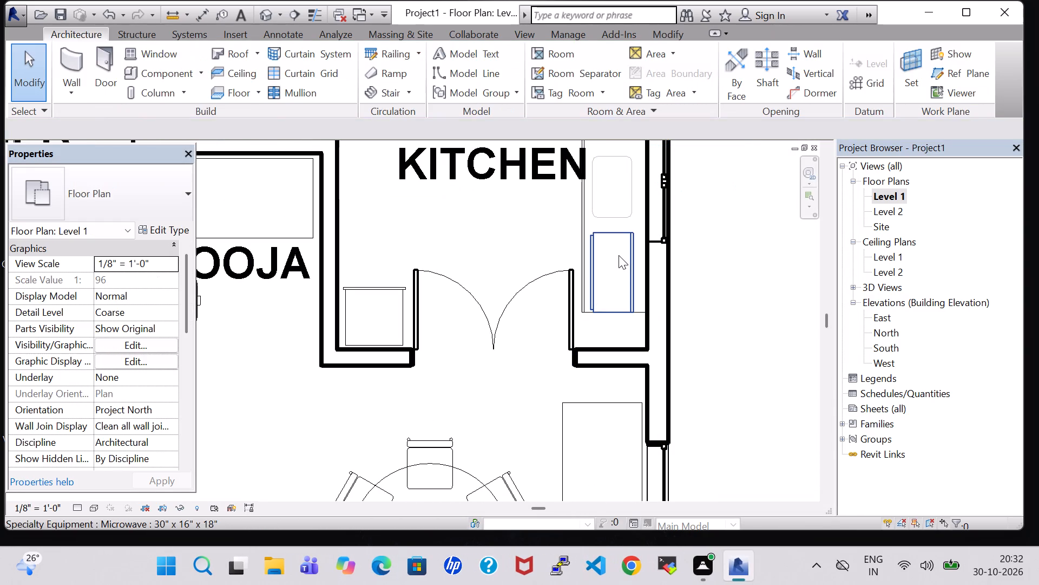
left_click(618, 251)
key("Up")
key("Up")
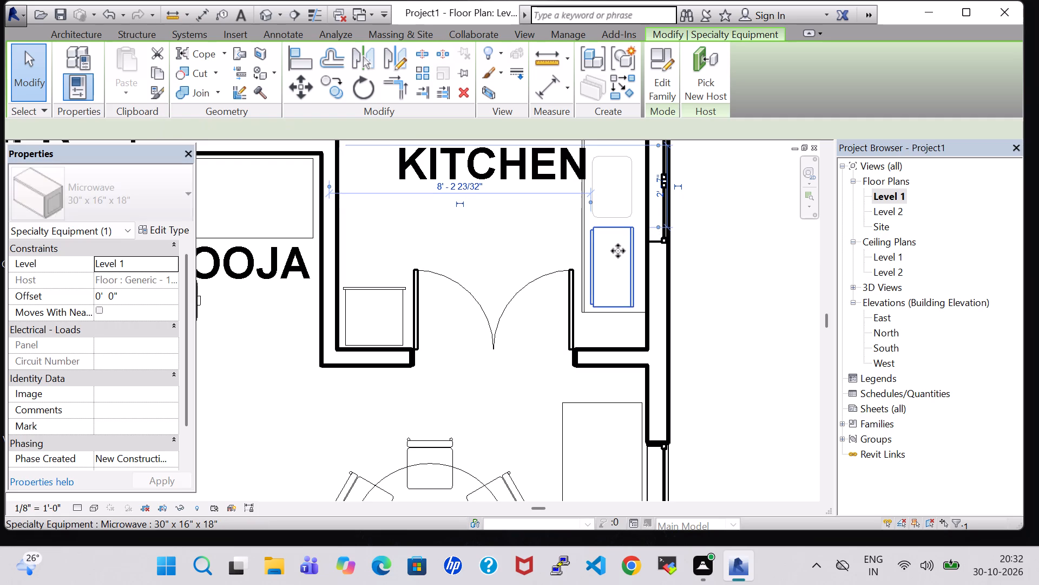
key("Up")
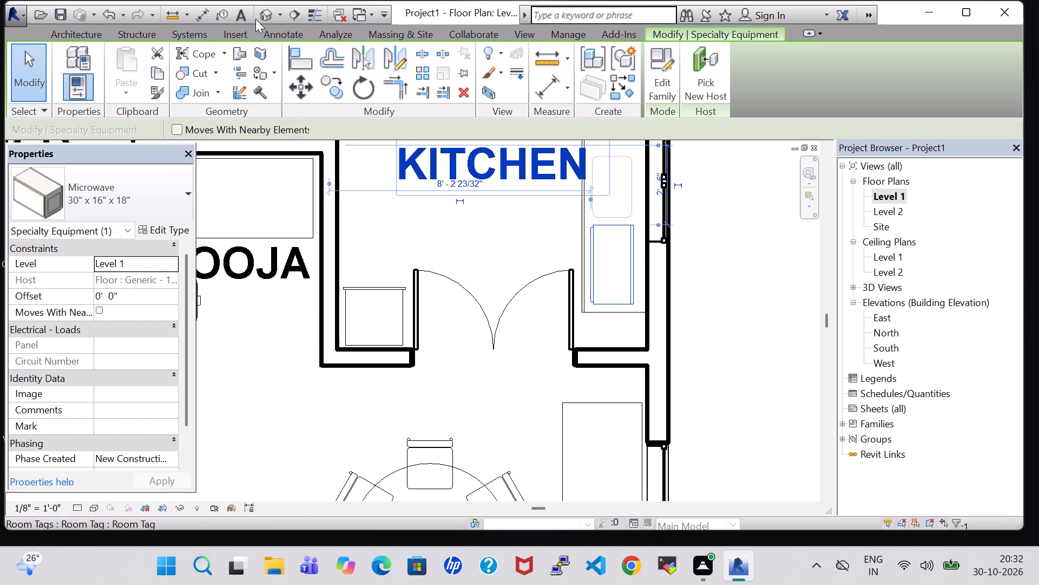
In the 3D view, rotate the microwave on the kitchen counter top by 180°.
left_click(260, 18)
left_click(376, 199)
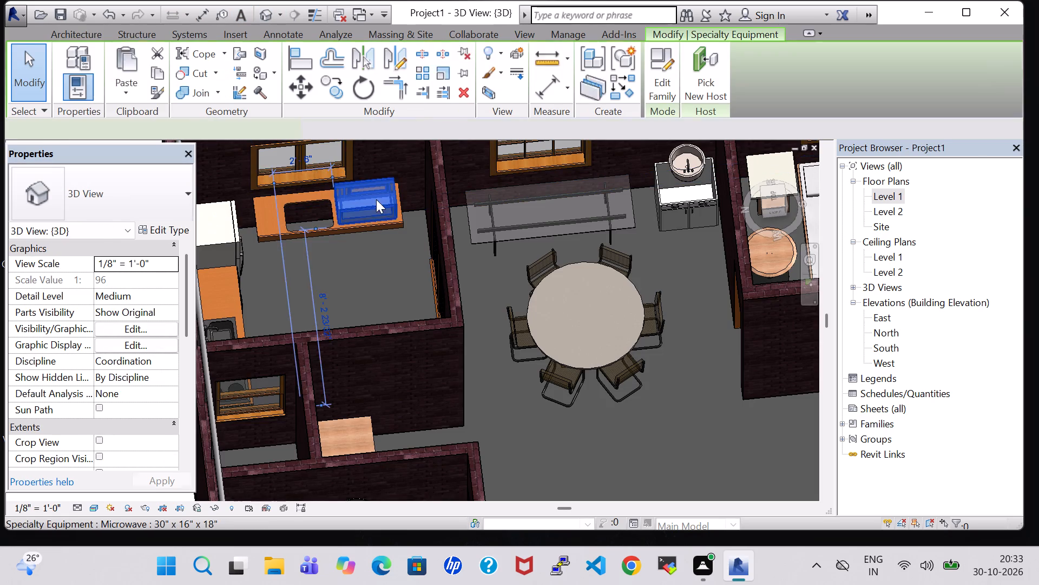
key("space")
key("space")
left_click(325, 268)
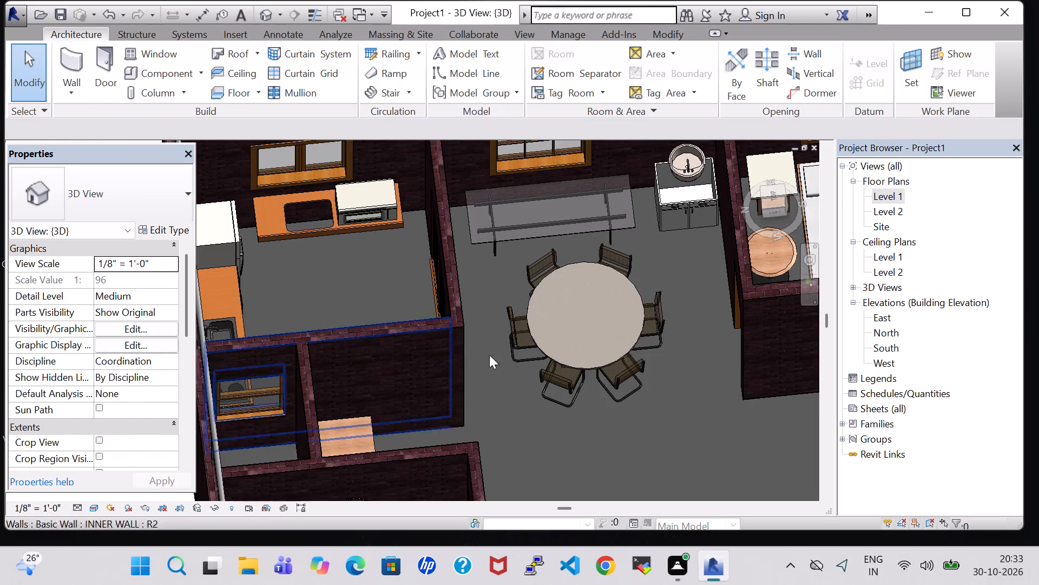
Examine the microwave on the counter top, the dining area and the surrounding rooms from several angles in 3D.
middle_click_drag(581, 421, 575, 343, "shift")
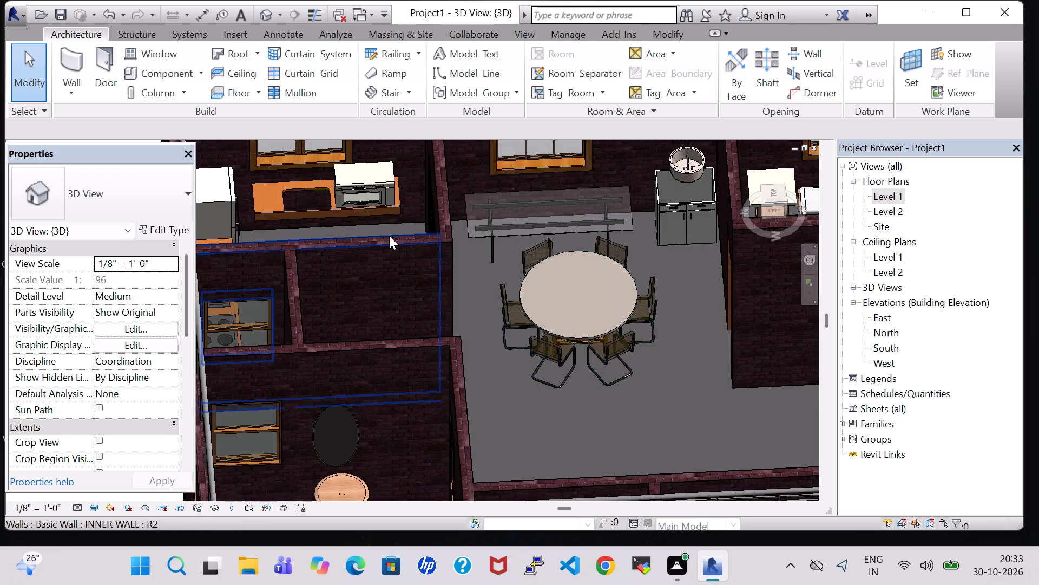
scroll(389, 236, "up", 3)
middle_click_drag(394, 205, 405, 250, "shift")
scroll(404, 256, "down", 6, "shift")
middle_click_drag(402, 262, 358, 316, "shift")
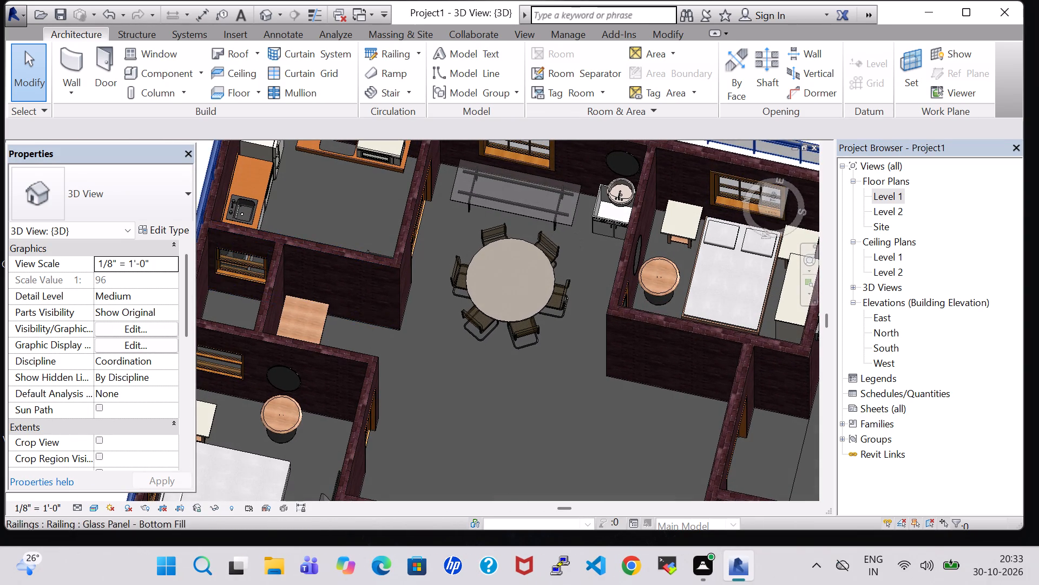
scroll(549, 374, "down", 2)
middle_click(549, 359)
middle_click_drag(534, 366, 510, 379, "shift")
middle_click_drag(498, 381, 407, 370, "shift")
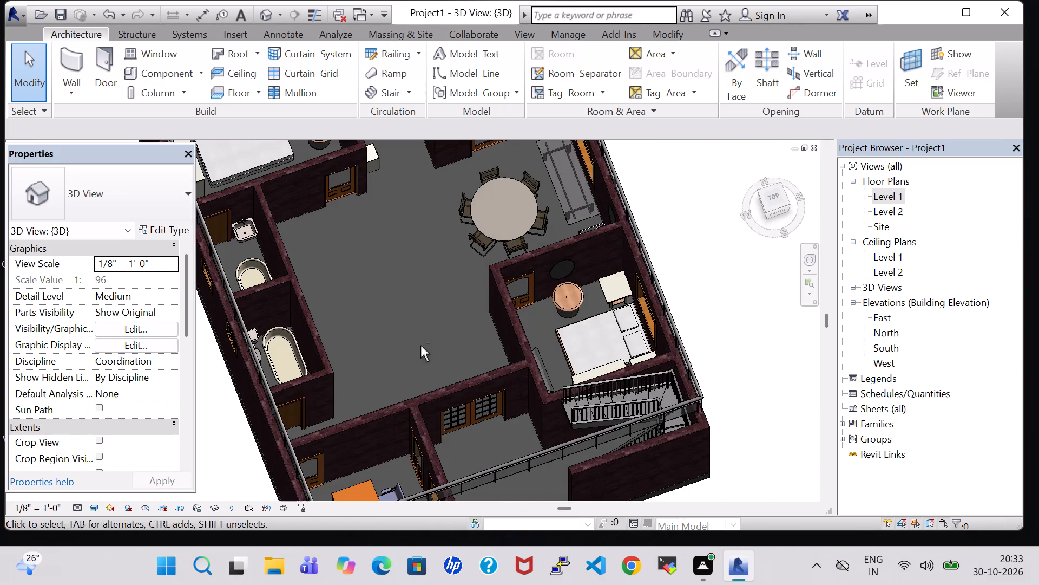
middle_click_drag(456, 280, 401, 400)
middle_click_drag(701, 265, 632, 238, "shift")
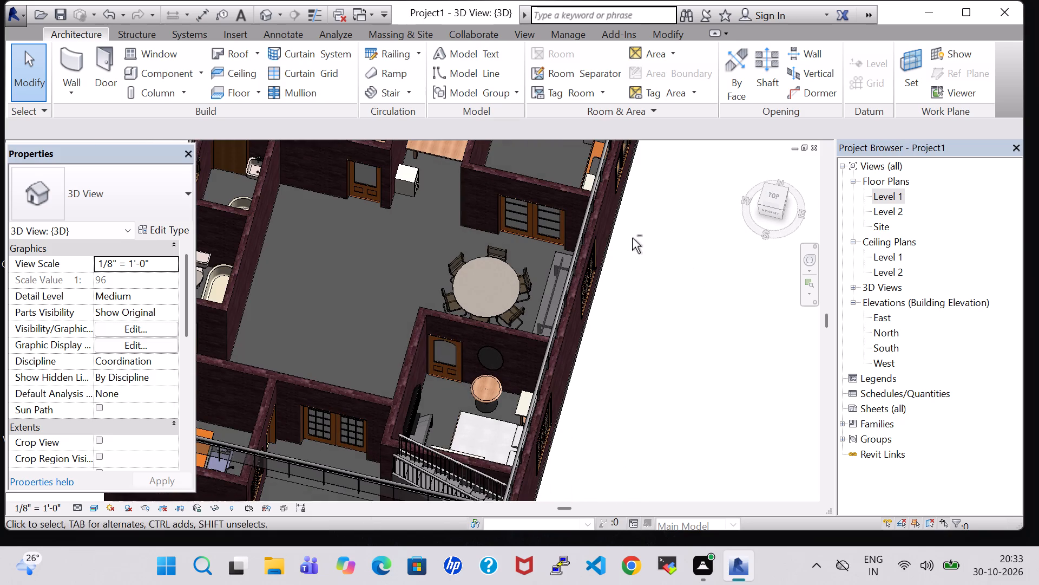
middle_click_drag(650, 234, 653, 285)
In the Level 1 plan, move the Oven Double-Built-in along the Pooja-side kitchen wall, away from the double door, and rotate it to face into the kitchen.
double_click(892, 195)
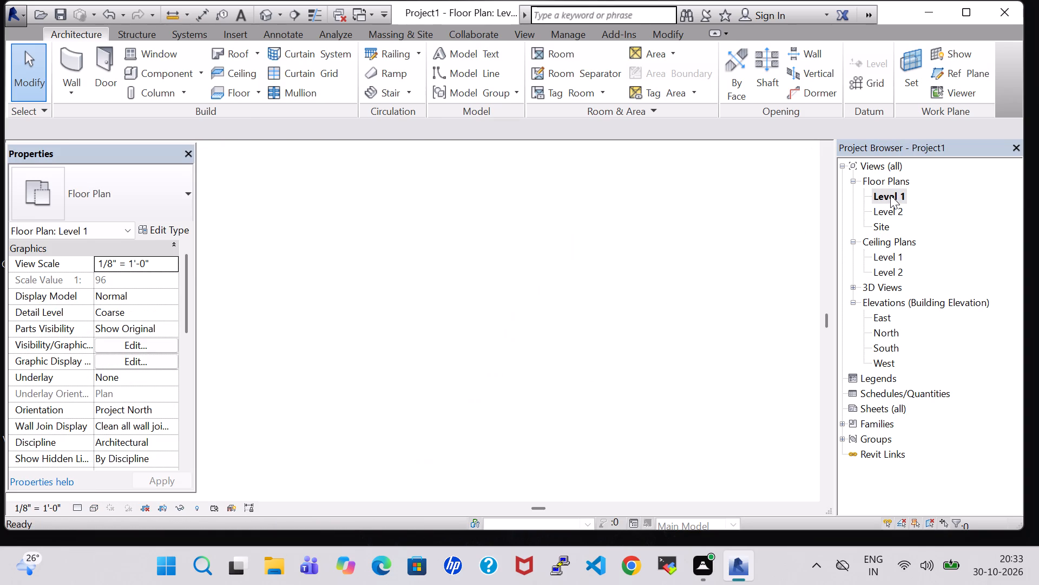
scroll(580, 206, "down", 5)
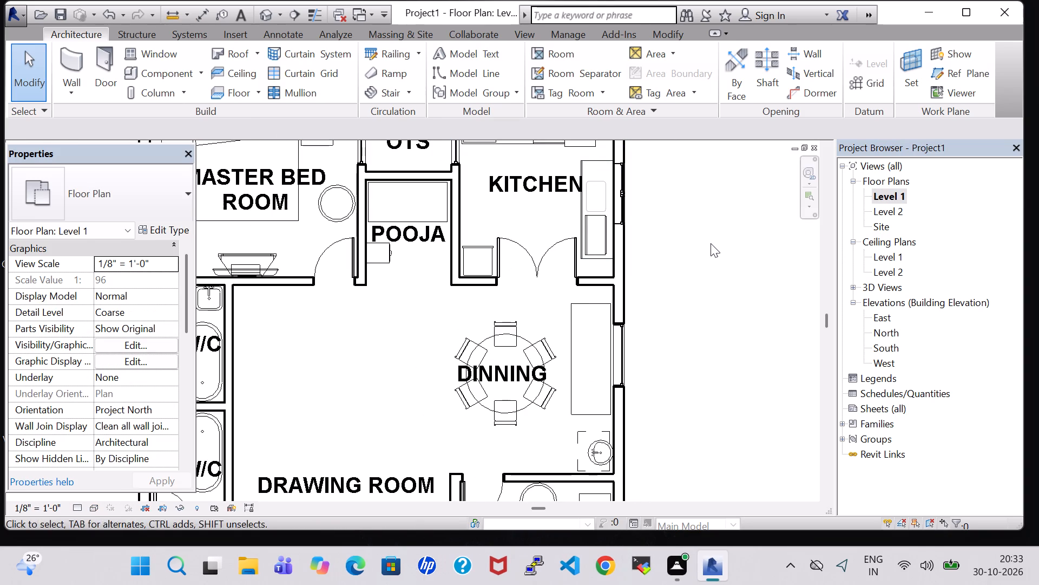
middle_click_drag(711, 243, 701, 246)
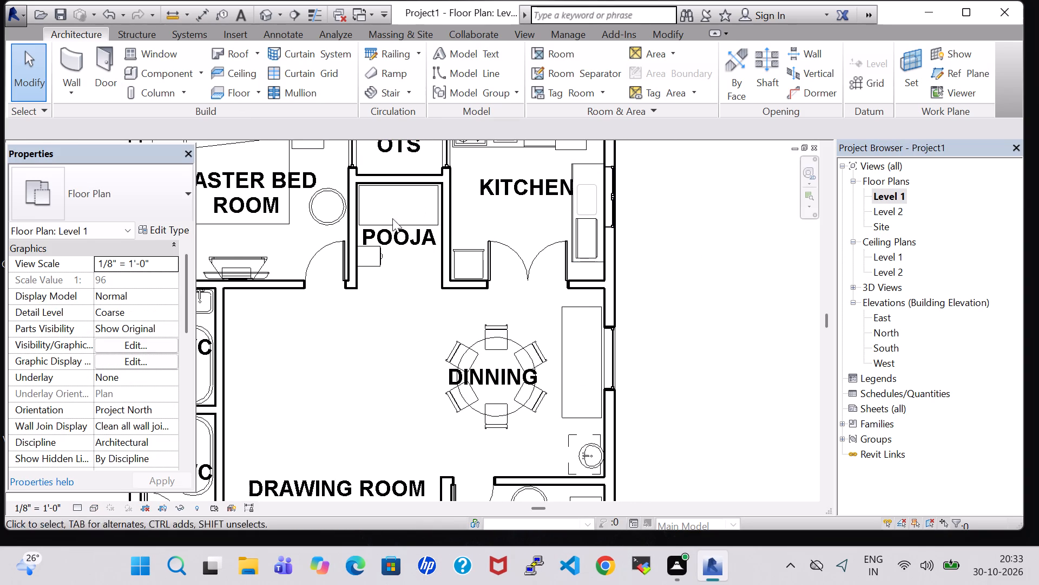
left_click_drag(466, 257, 463, 198)
key("space")
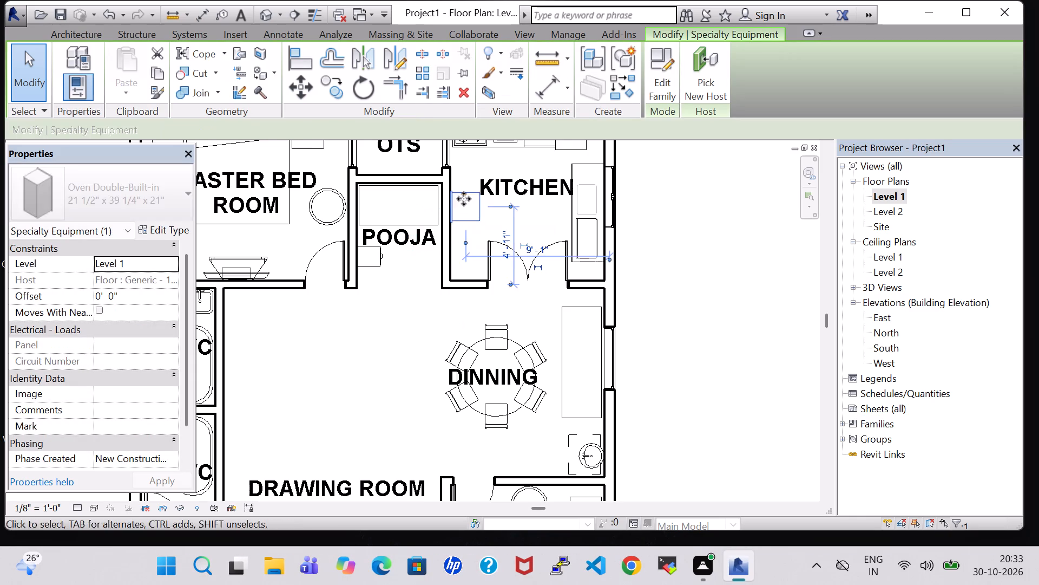
key("space")
key("space")
double_click(685, 226)
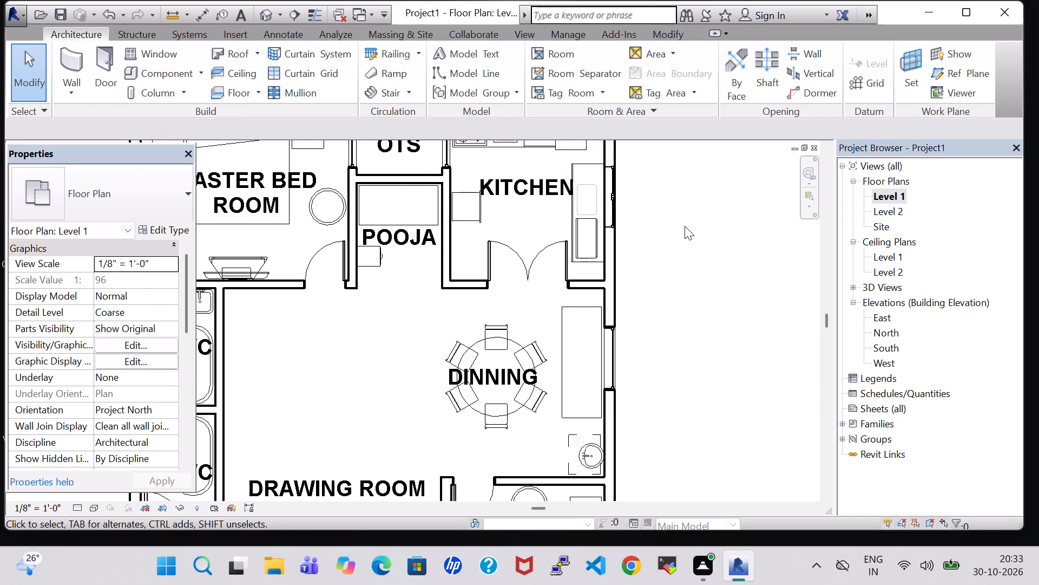
Load the Trash Compactor family from the Domestic folder of the Specialty Equipment library.
left_click(144, 73)
left_click(665, 75)
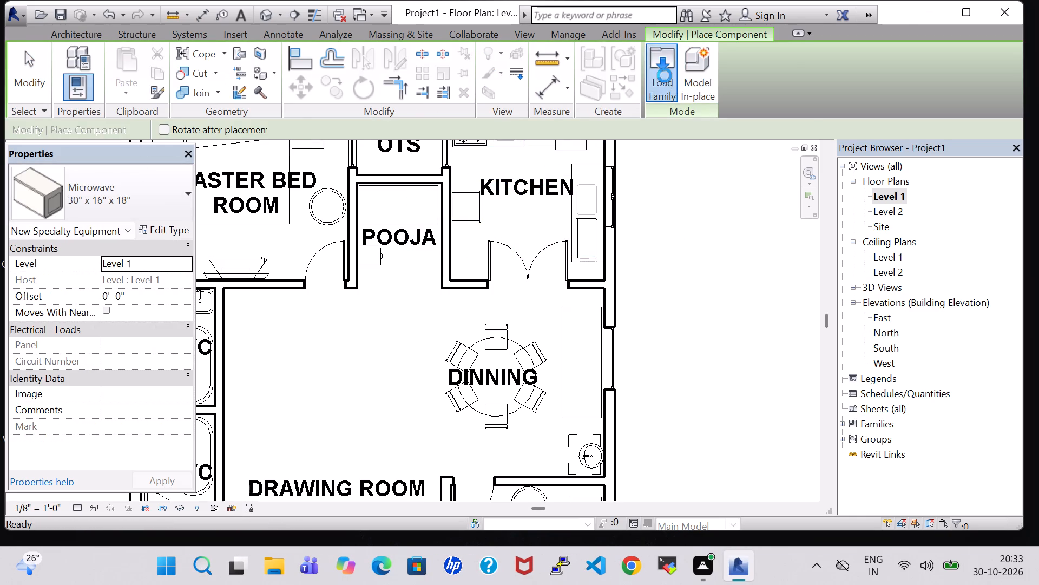
scroll(469, 174, "down", 3)
scroll(544, 191, "up", 2)
scroll(538, 211, "down", 2)
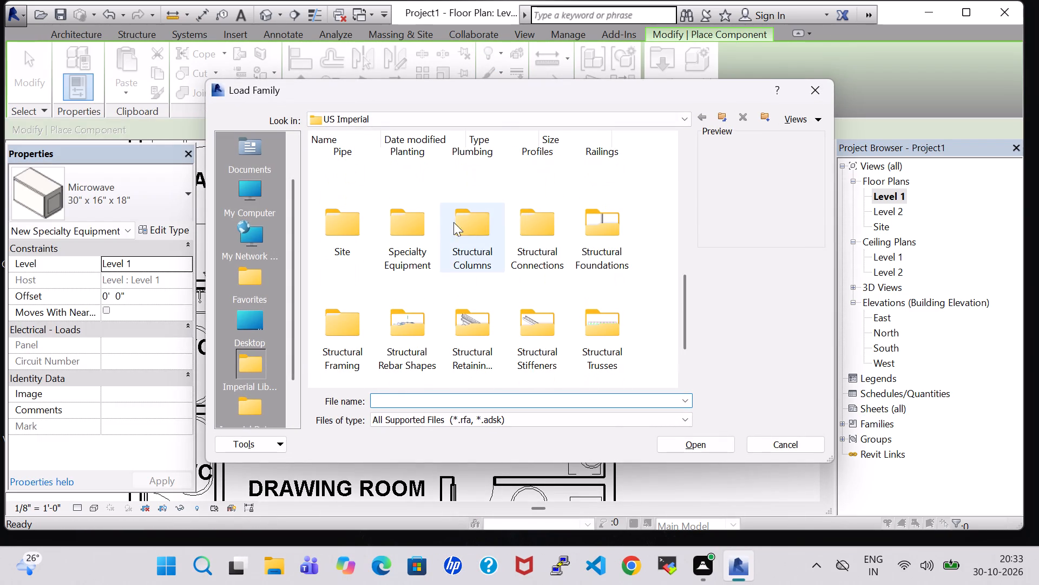
double_click(411, 235)
double_click(412, 191)
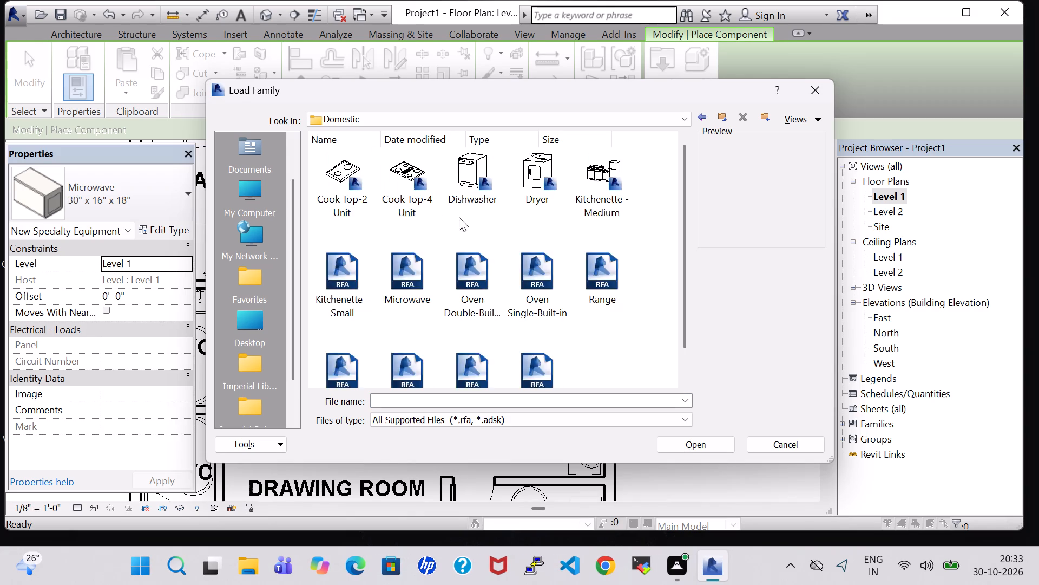
scroll(471, 280, "down", 2)
left_click(474, 331)
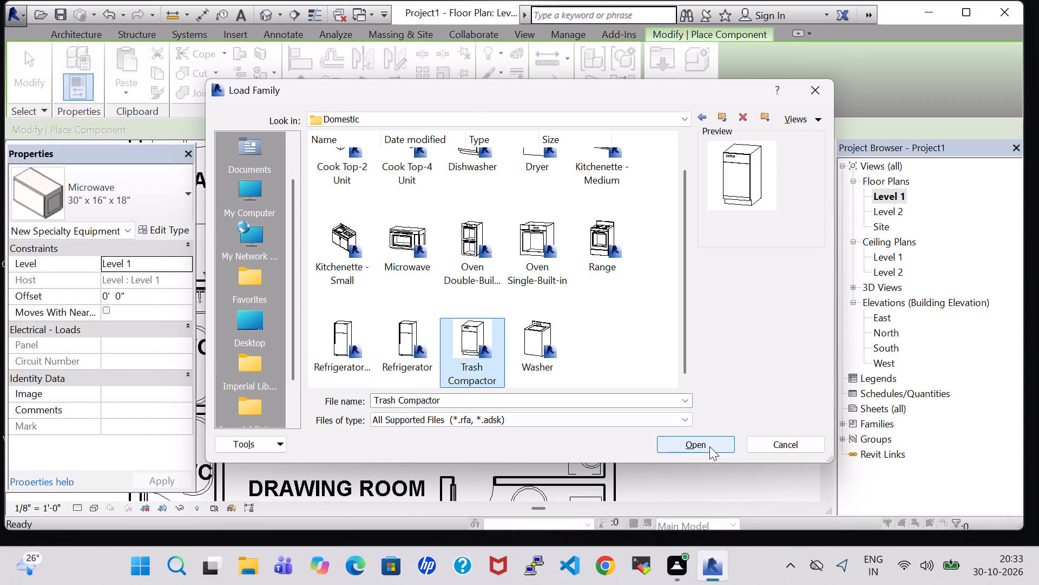
left_click(709, 446)
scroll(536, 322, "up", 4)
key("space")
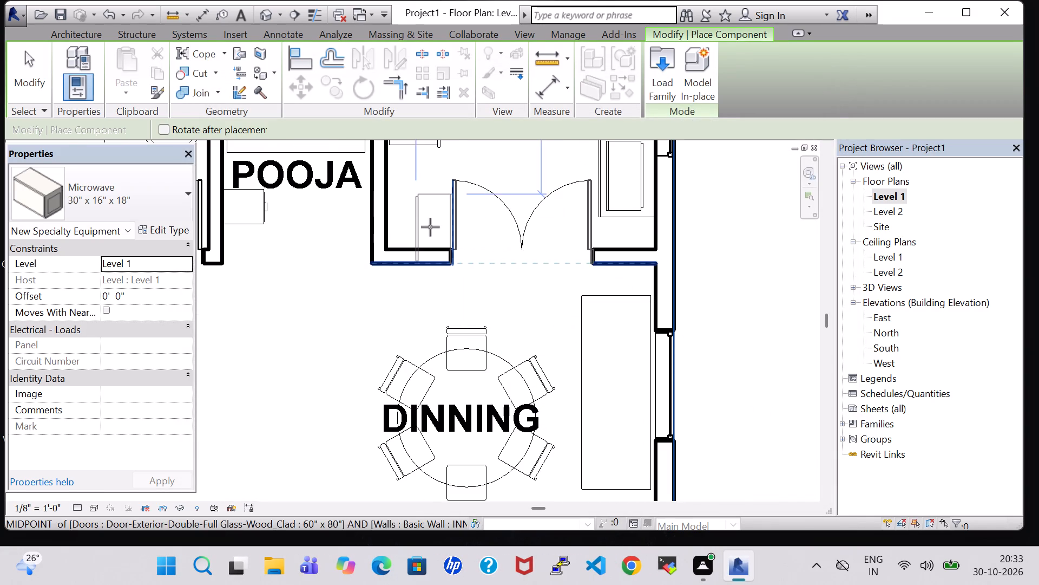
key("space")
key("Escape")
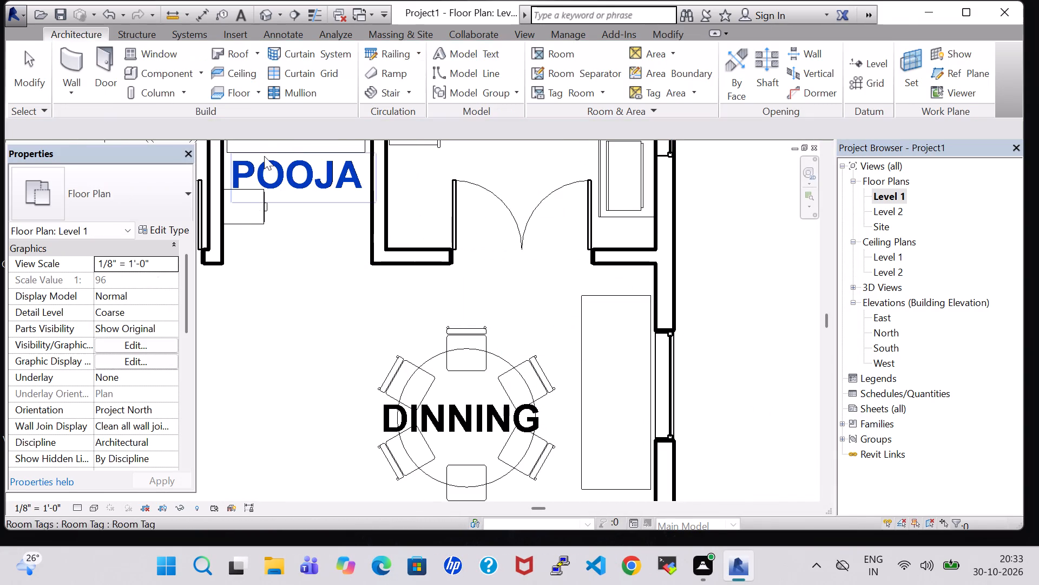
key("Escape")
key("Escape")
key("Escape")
Place a 15" x 24" x 34 1/2" Trash Compactor, rotated 180°, in the kitchen corner between the Pooja-side wall and the double door.
left_click(153, 75)
left_click(132, 193)
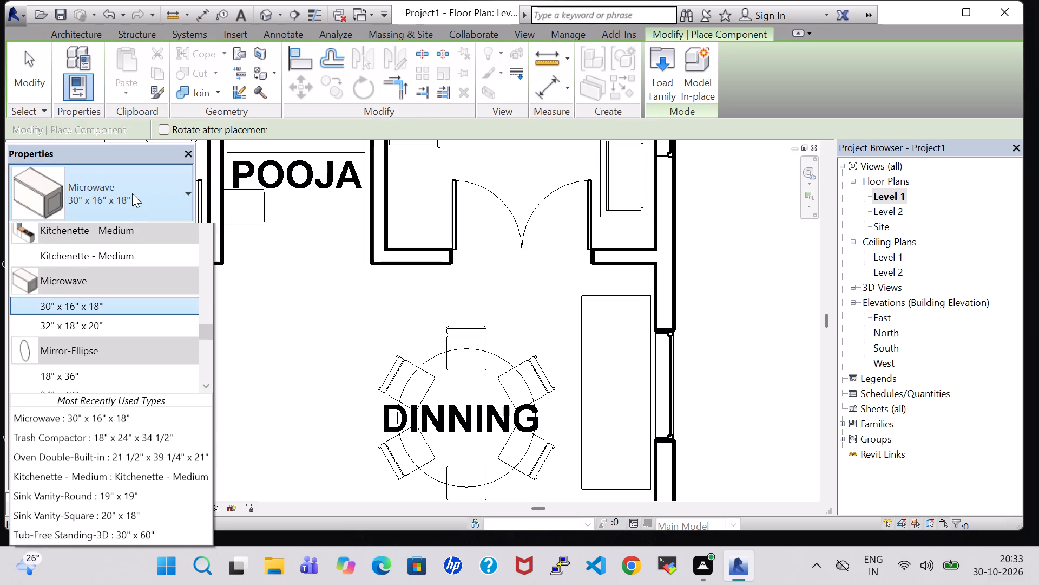
type("TR")
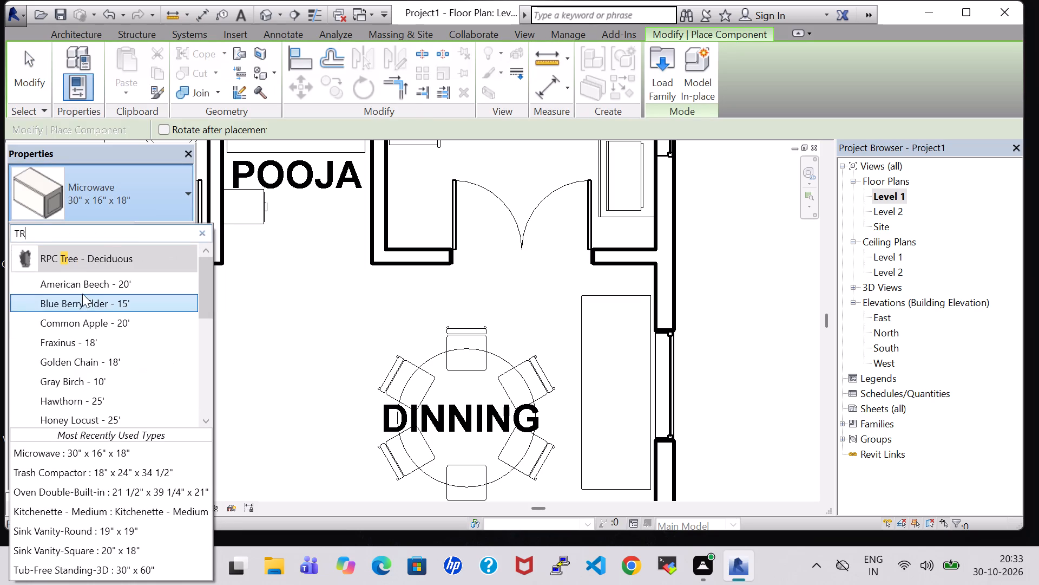
key("BackSpace")
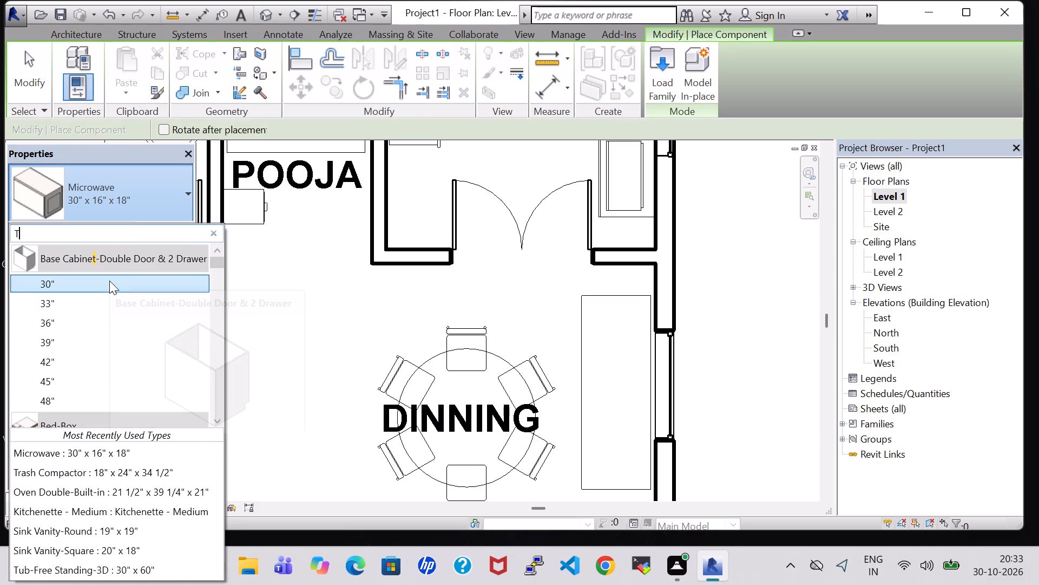
scroll(98, 321, "down", 16)
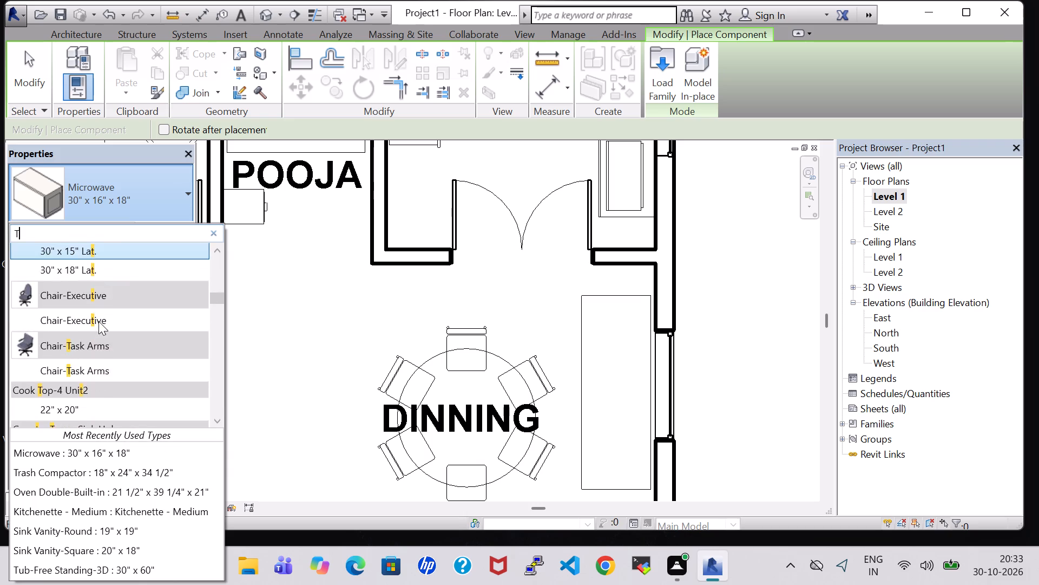
scroll(98, 321, "down", 8)
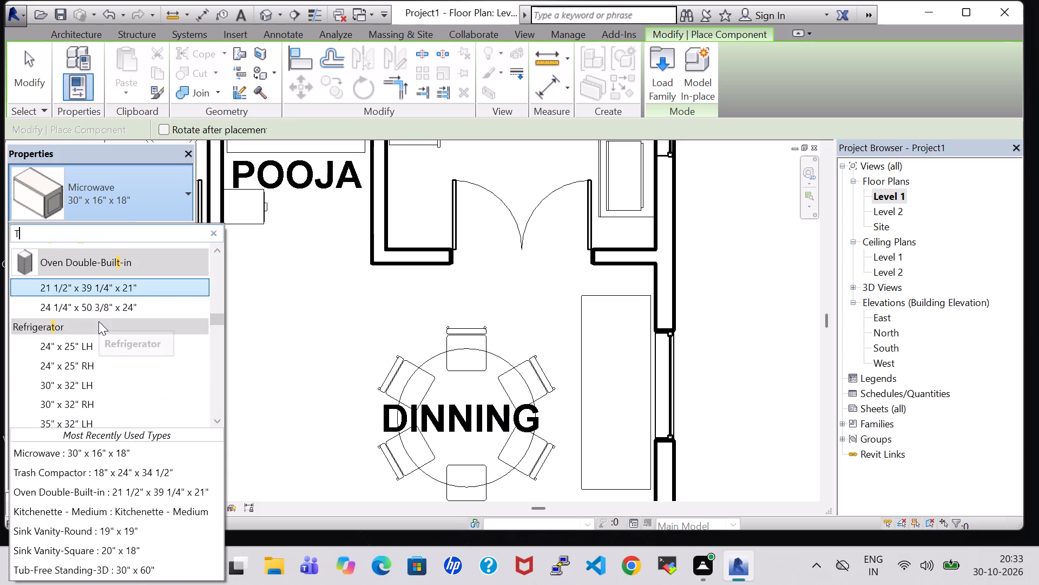
scroll(98, 321, "down", 16)
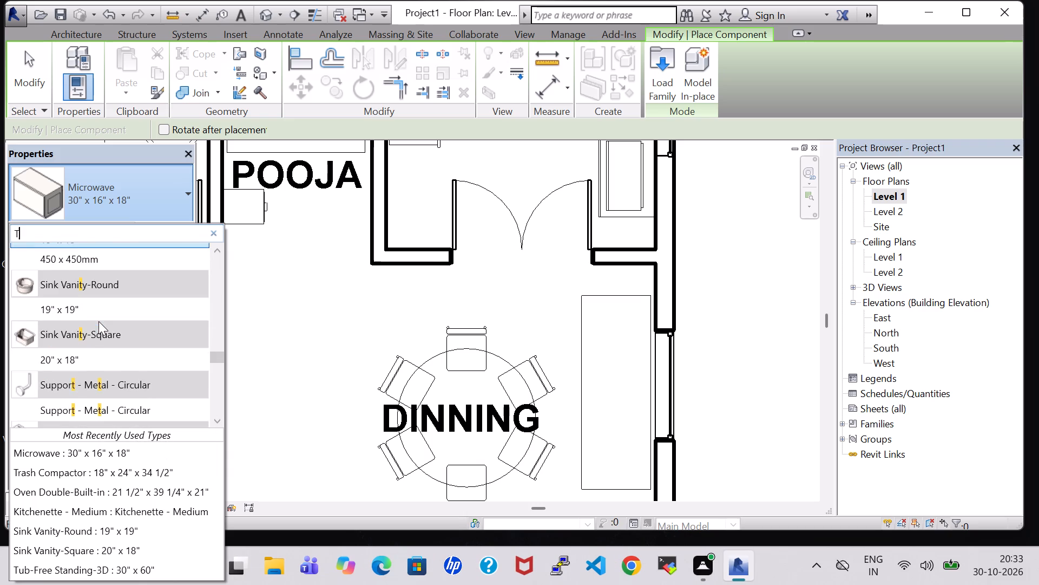
scroll(98, 321, "down", 10)
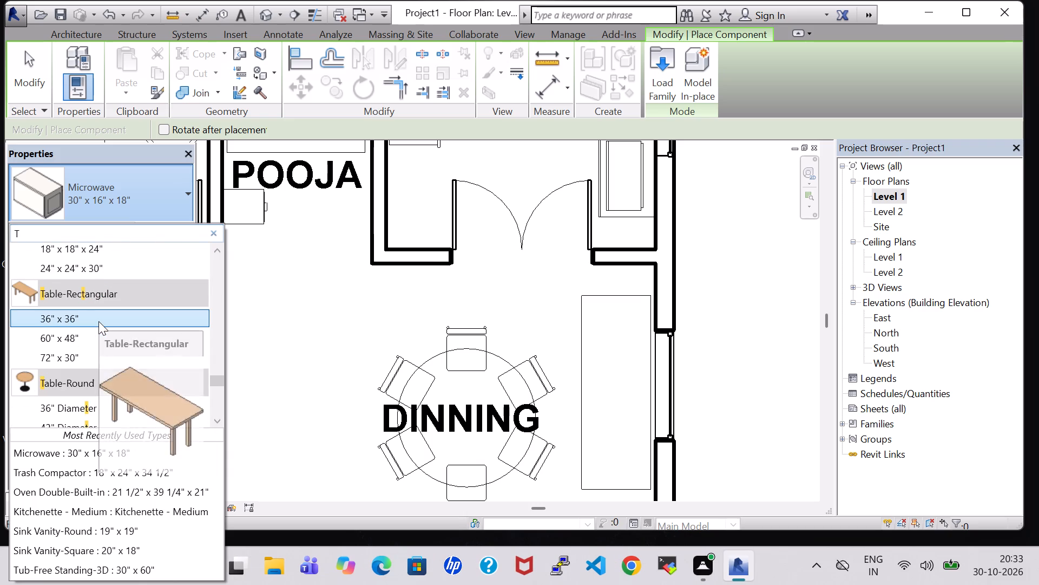
scroll(98, 321, "down", 4)
scroll(82, 385, "down", 2)
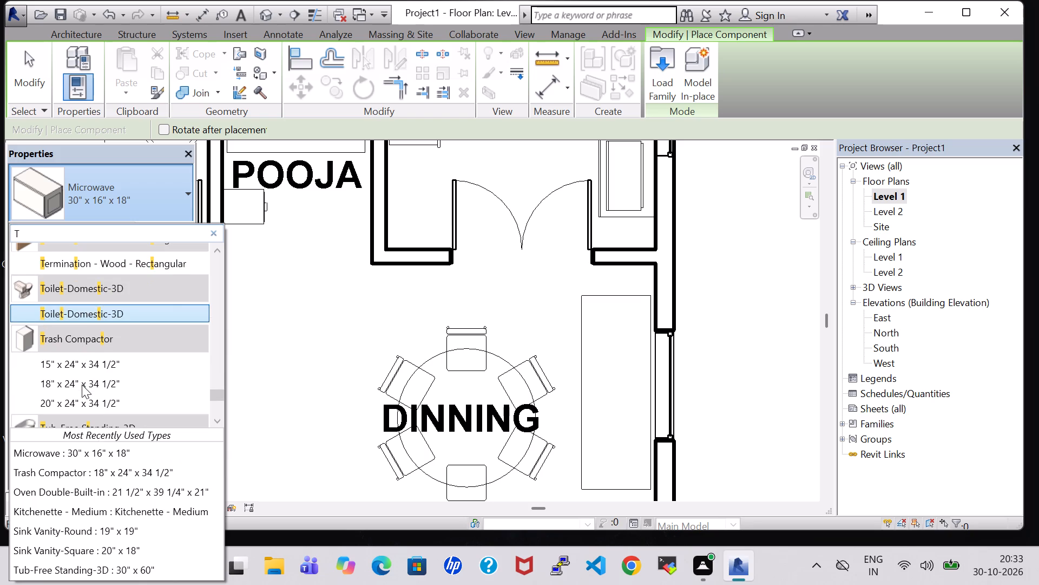
left_click(82, 366)
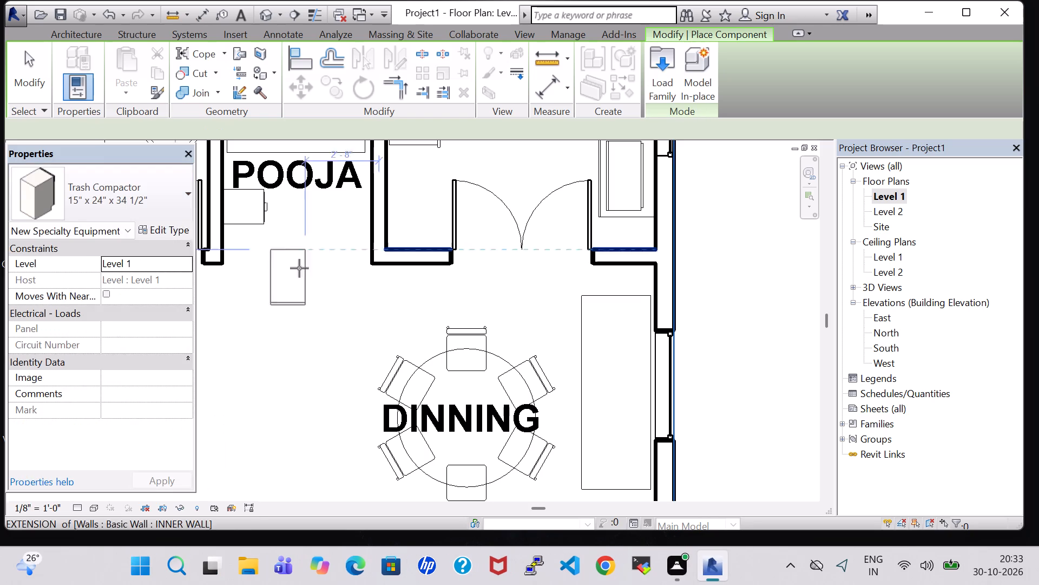
key("space")
key("space")
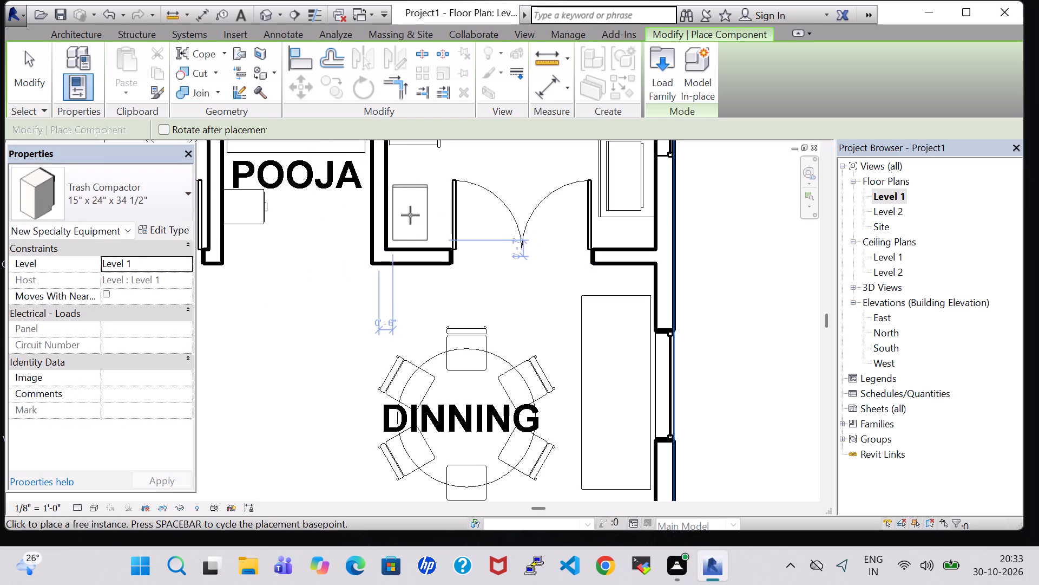
left_click(415, 220)
key("Escape")
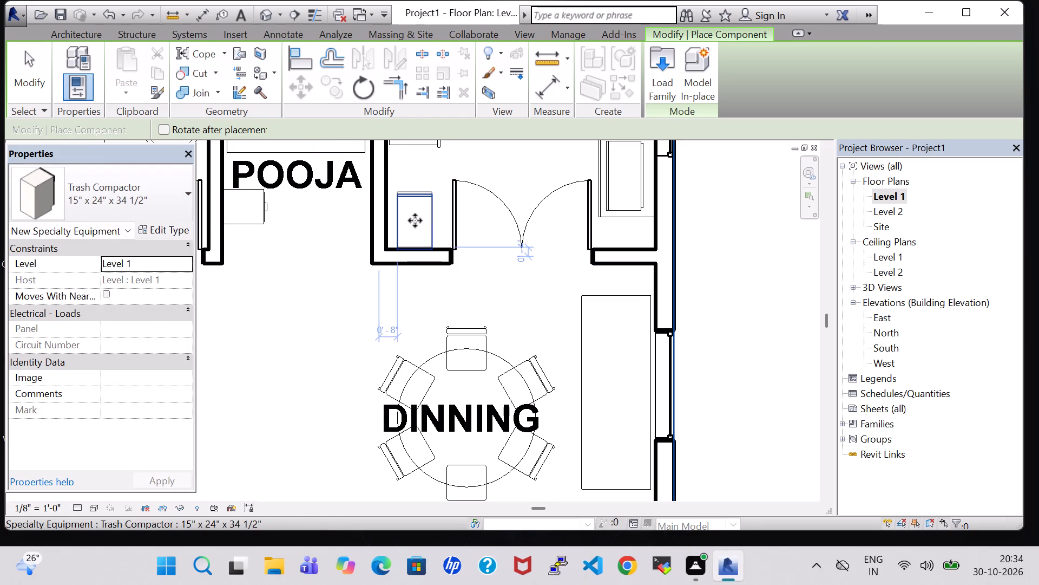
key("Escape")
left_click(419, 200)
key("Up")
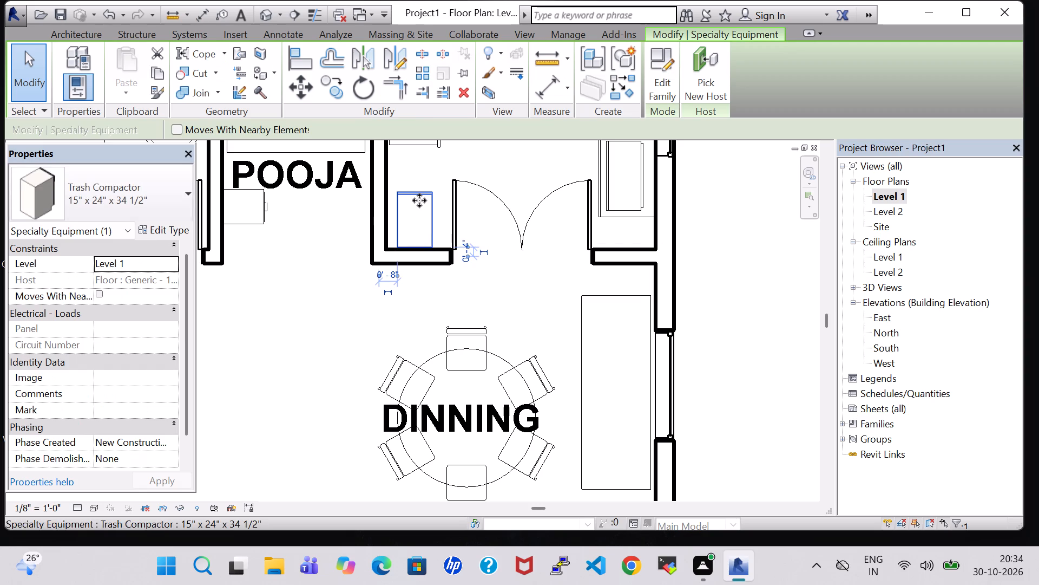
key("Up")
key("Down")
left_click(747, 274)
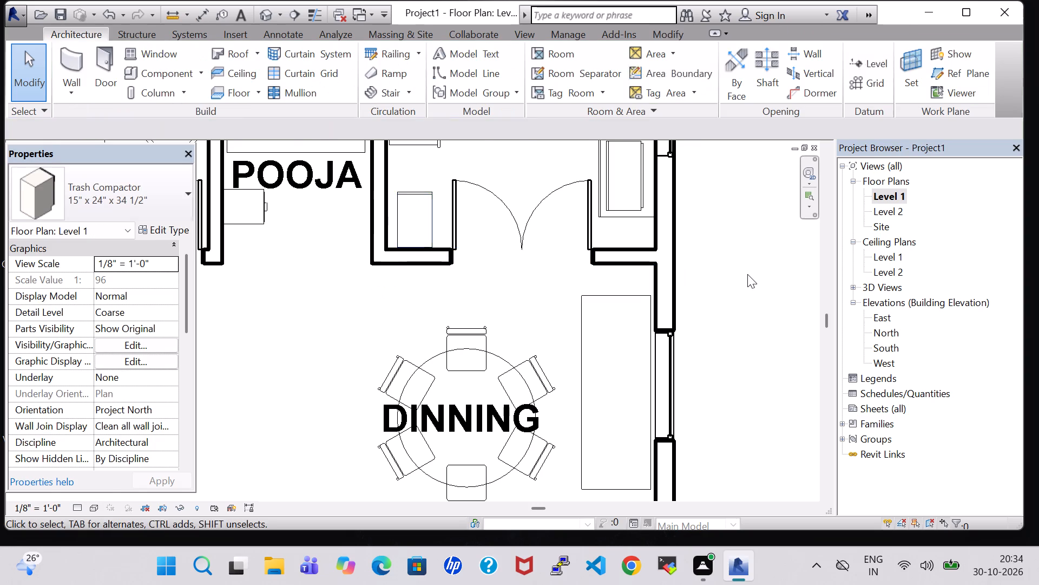
Examine the kitchen with the placed trash compactor, the dining area and the surrounding rooms from several angles in 3D.
scroll(747, 274, "down", 3)
middle_click(747, 274)
middle_click_drag(747, 274, 695, 397)
scroll(444, 279, "up", 7)
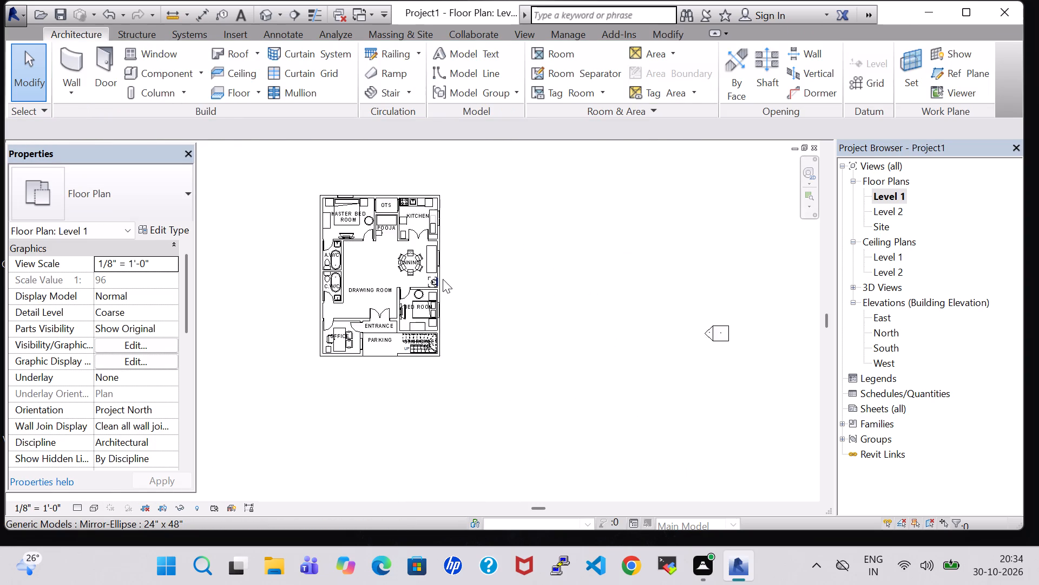
scroll(443, 279, "up", 3)
middle_click_drag(496, 233, 588, 256)
scroll(567, 255, "up", 4)
middle_click_drag(570, 174, 634, 291)
left_click(258, 14)
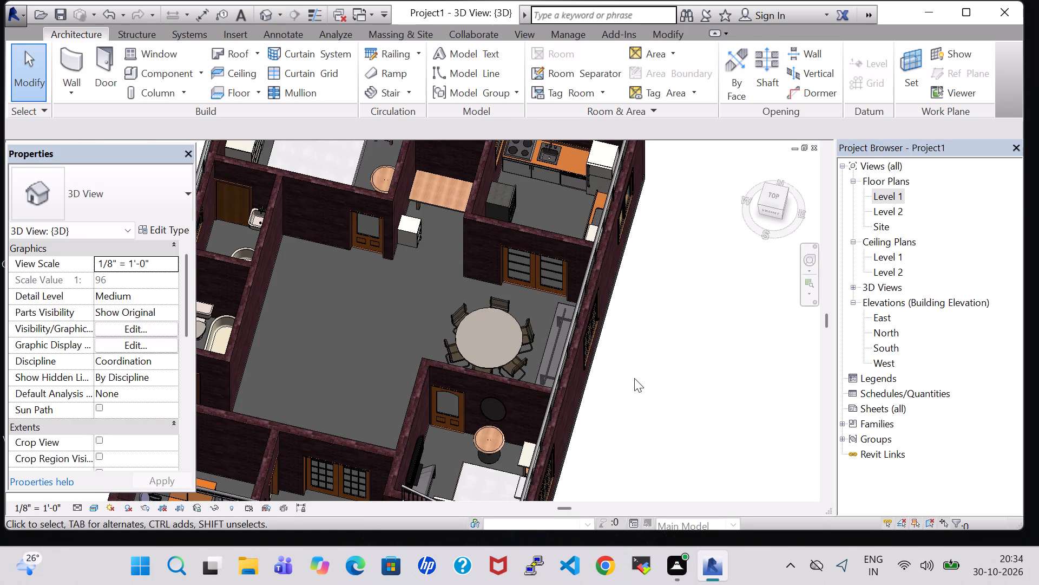
middle_click_drag(634, 379, 728, 349, "shift")
middle_click_drag(635, 341, 713, 341, "shift")
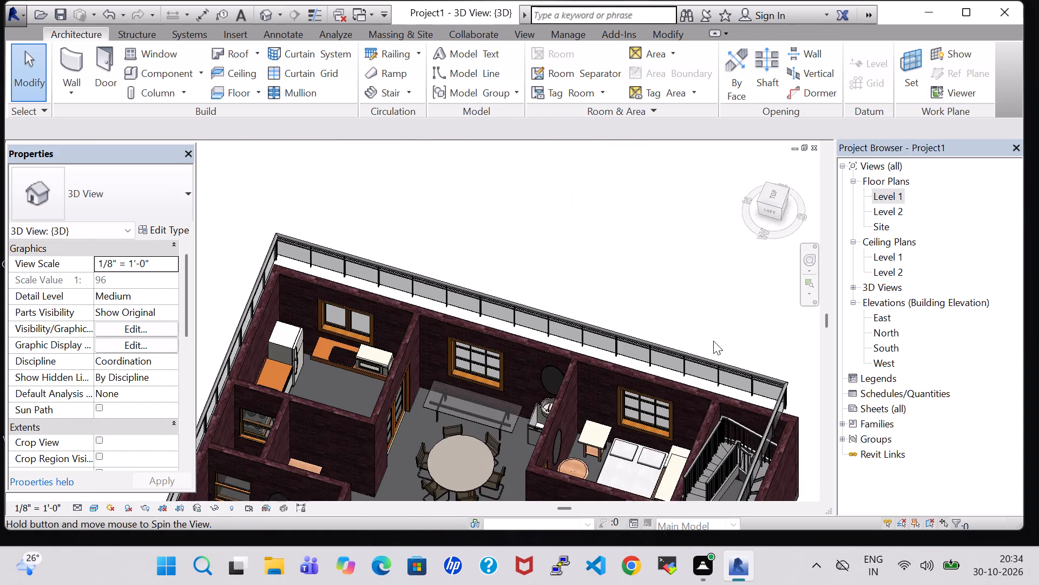
middle_click_drag(540, 293, 554, 229)
middle_click_drag(578, 201, 529, 361, "shift")
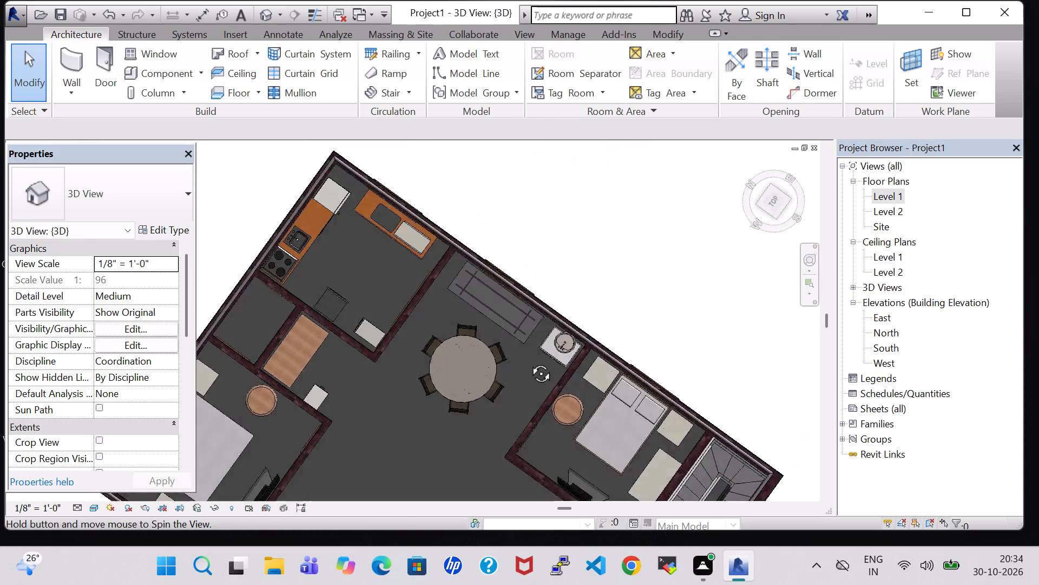
middle_click_drag(529, 361, 377, 223, "shift")
middle_click_drag(662, 320, 545, 345, "shift")
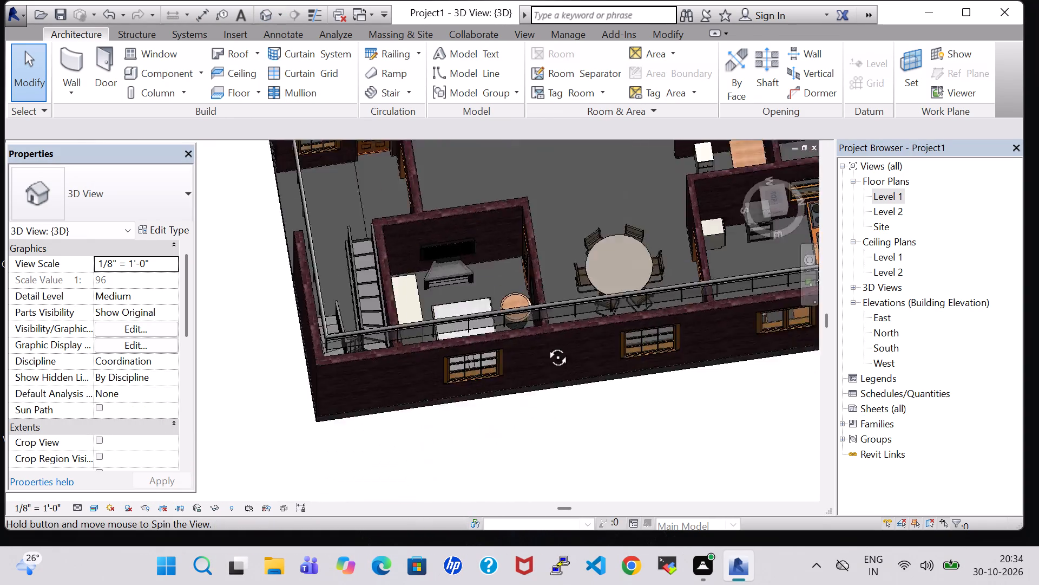
middle_click_drag(545, 345, 686, 267, "shift")
middle_click_drag(675, 282, 679, 239, "shift")
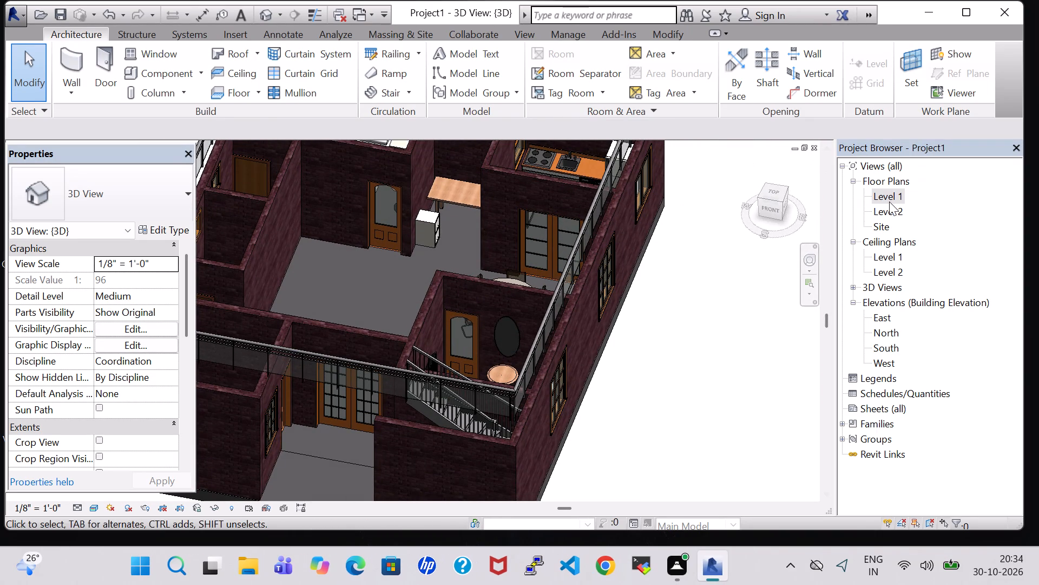
middle_click_drag(344, 267, 550, 298, "shift")
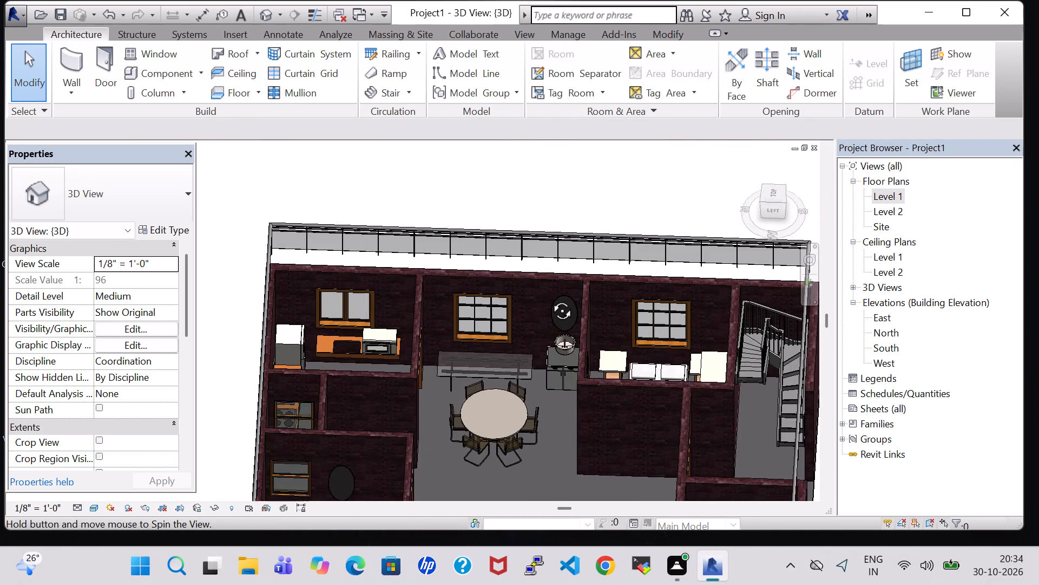
middle_click_drag(550, 298, 545, 276, "shift")
middle_click(544, 277, "shift")
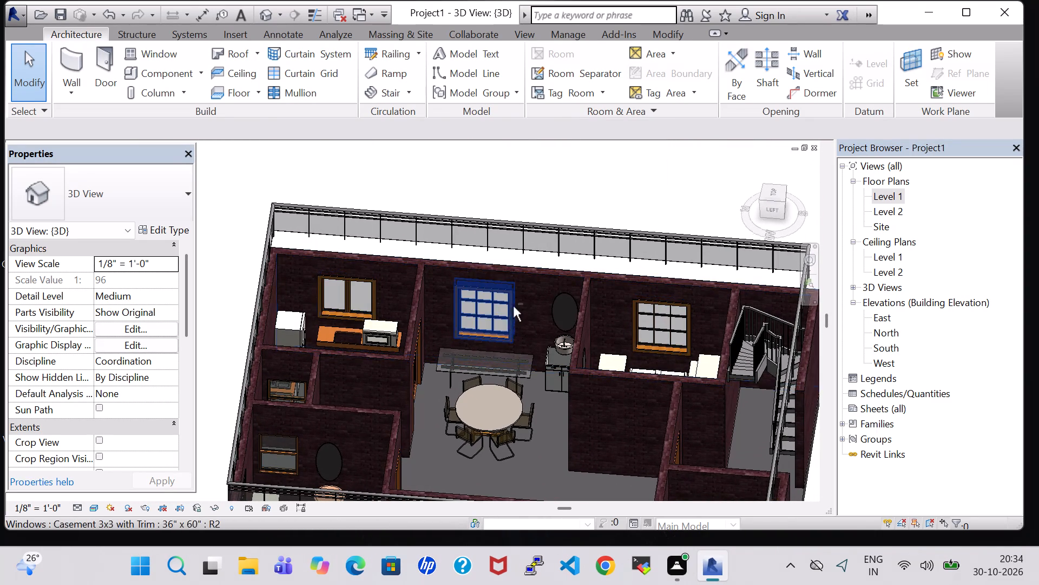
middle_click_drag(545, 409, 538, 457, "shift")
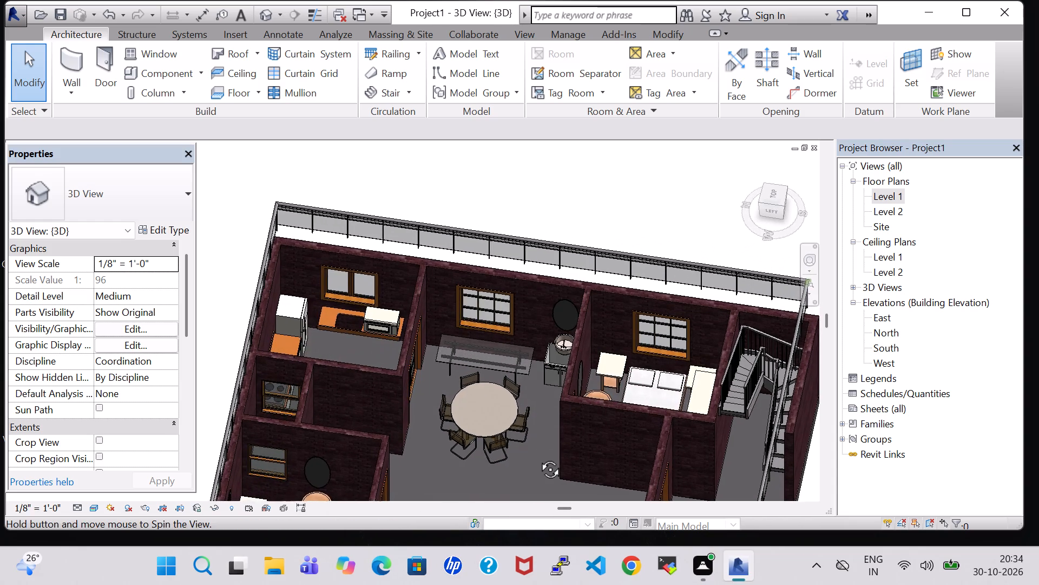
middle_click_drag(538, 457, 446, 417, "shift")
middle_click_drag(441, 417, 425, 417, "shift")
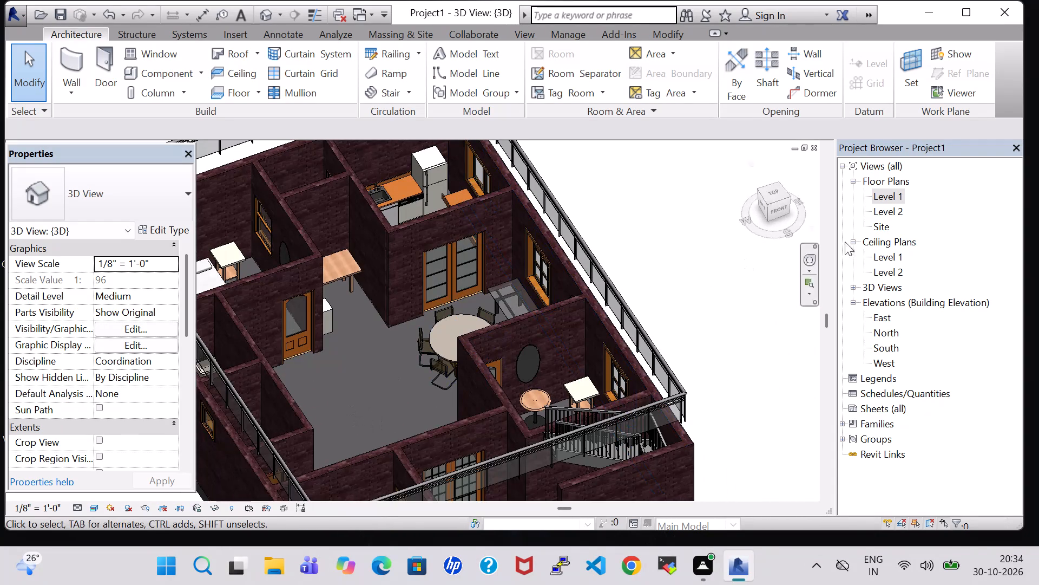
In the Level 1 plan, nudge the kitchen's double door about 3" along its wall toward the Pooja side.
double_click(894, 192)
scroll(650, 282, "down", 2)
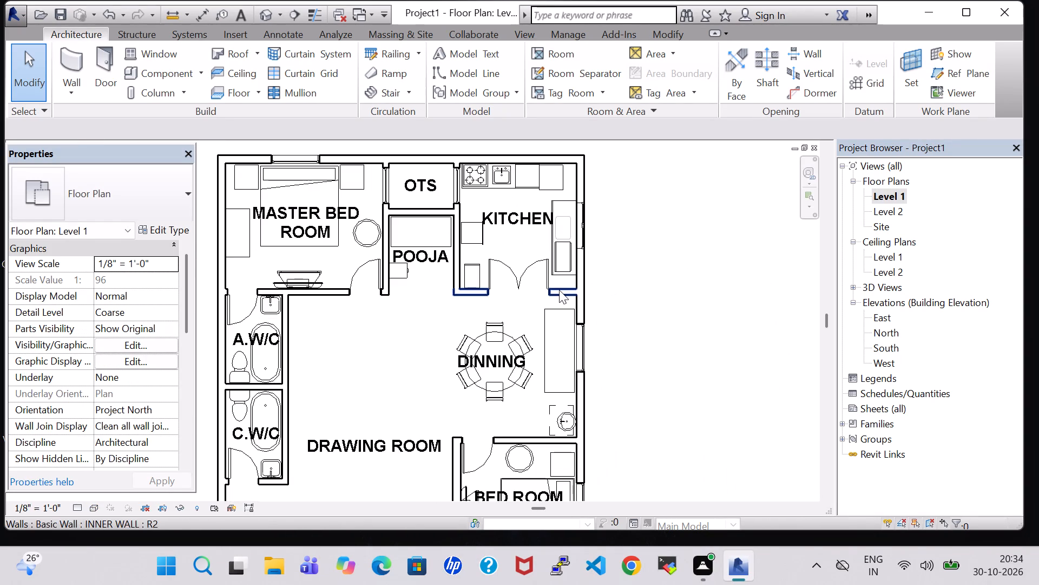
left_click(539, 287)
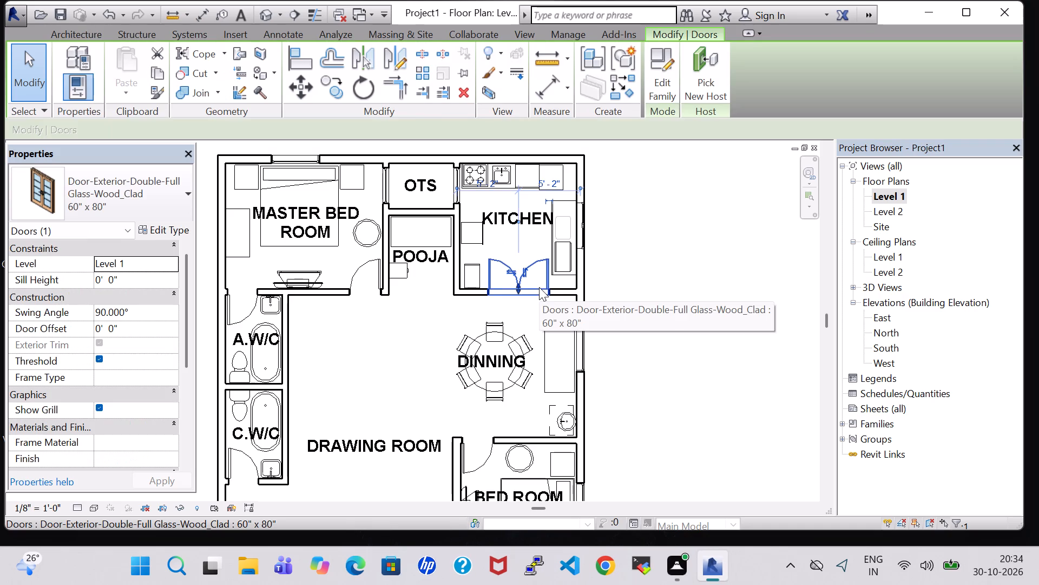
key("Left")
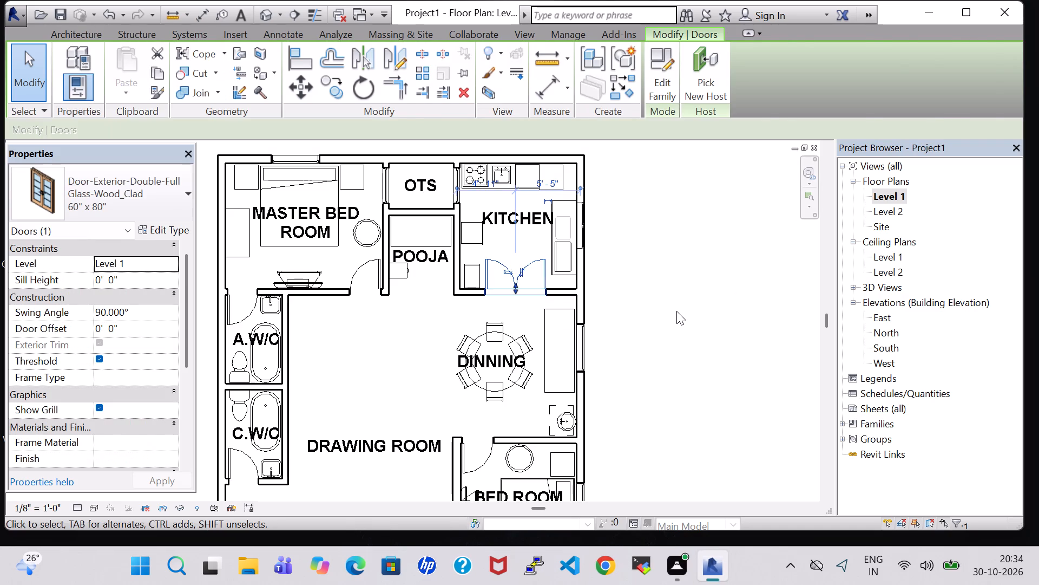
left_click(676, 311)
Load the TV Stand family from the Furniture folder of the US Imperial library.
middle_click_drag(676, 311, 678, 295)
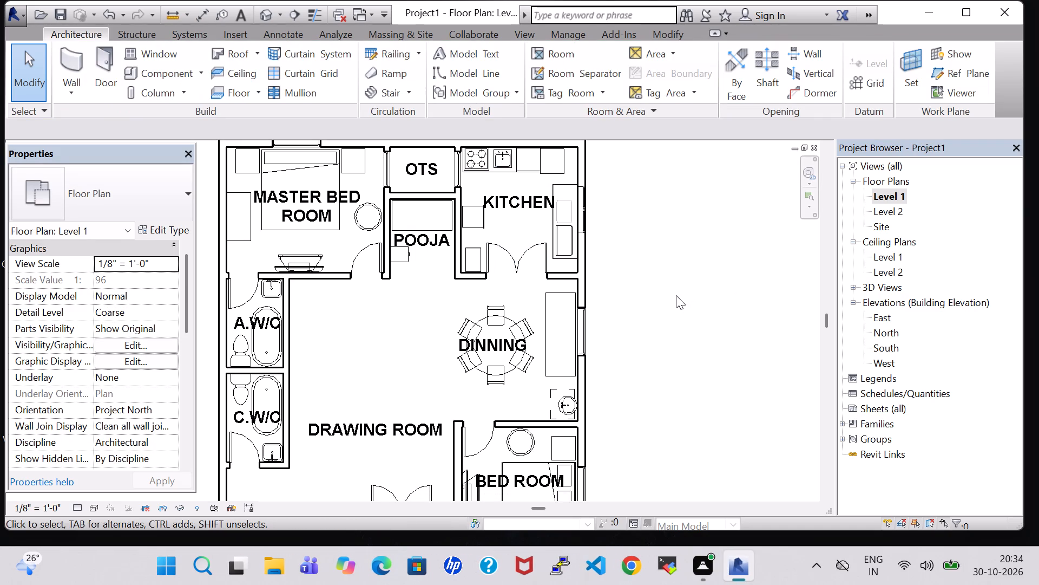
scroll(676, 295, "down", 1)
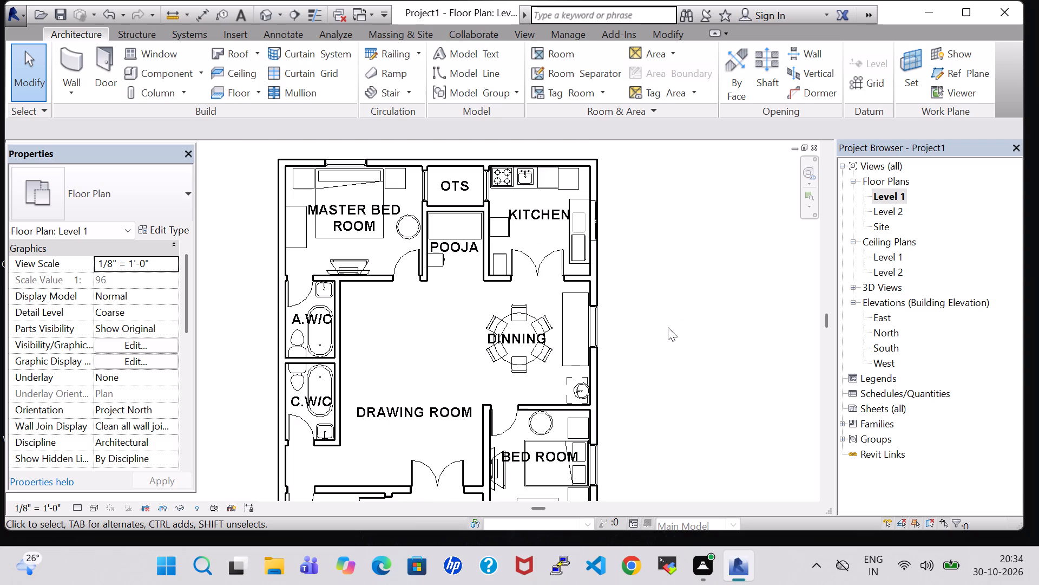
scroll(701, 270, "down", 1)
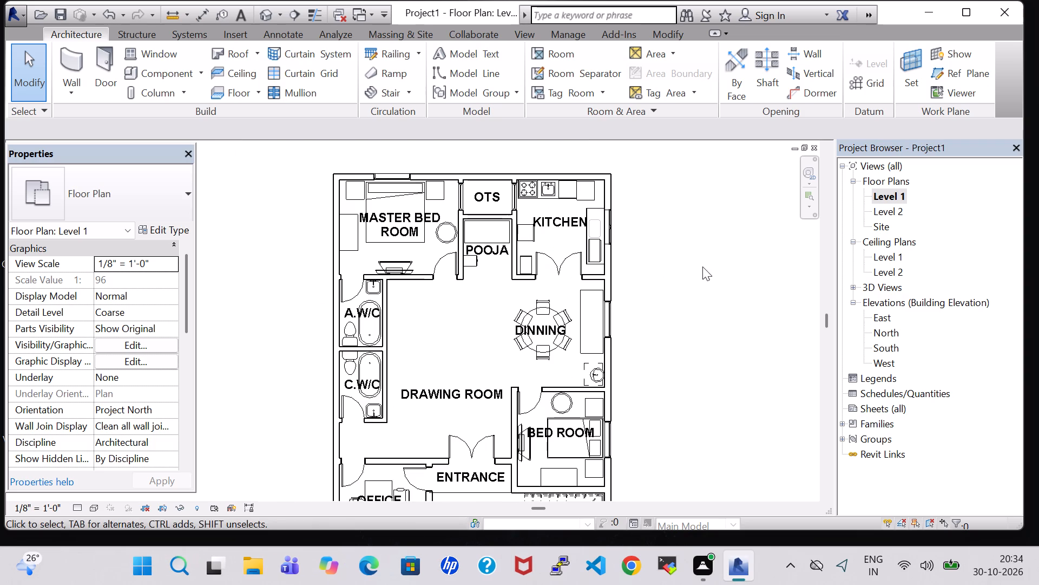
middle_click_drag(697, 279, 697, 259)
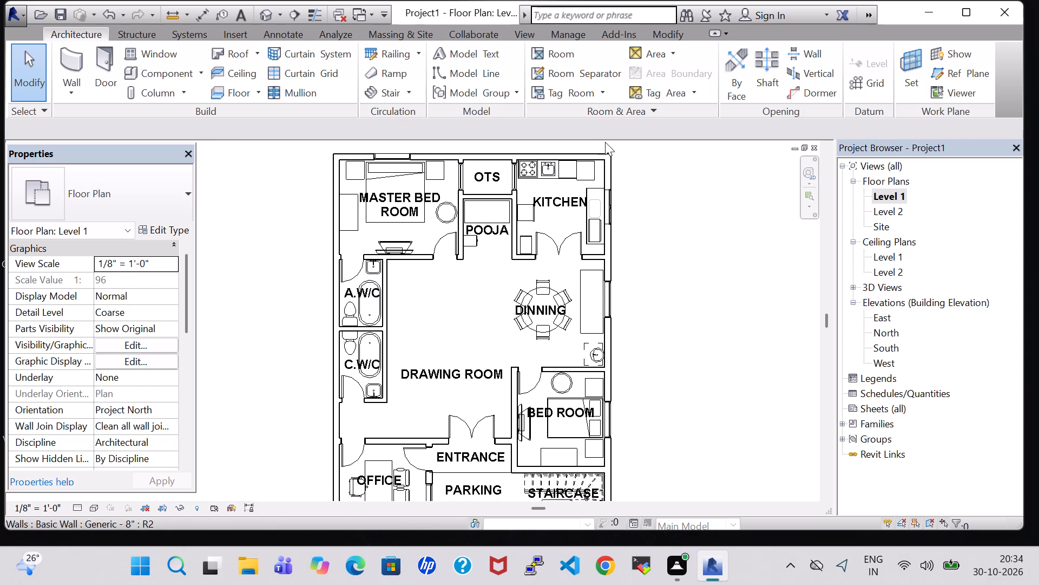
left_click(166, 72)
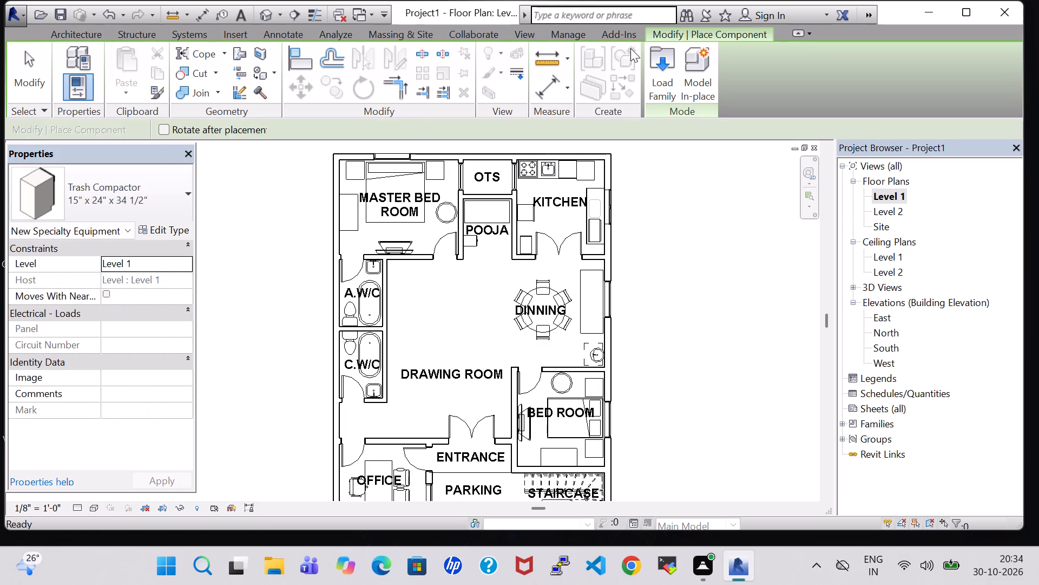
left_click(655, 73)
scroll(677, 223, "down", 1)
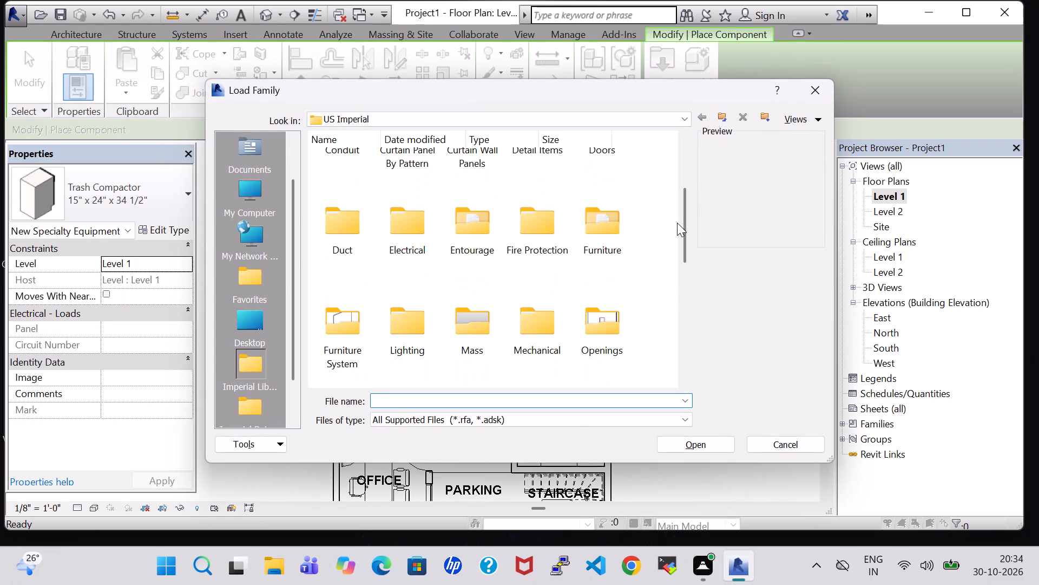
scroll(590, 245, "down", 1)
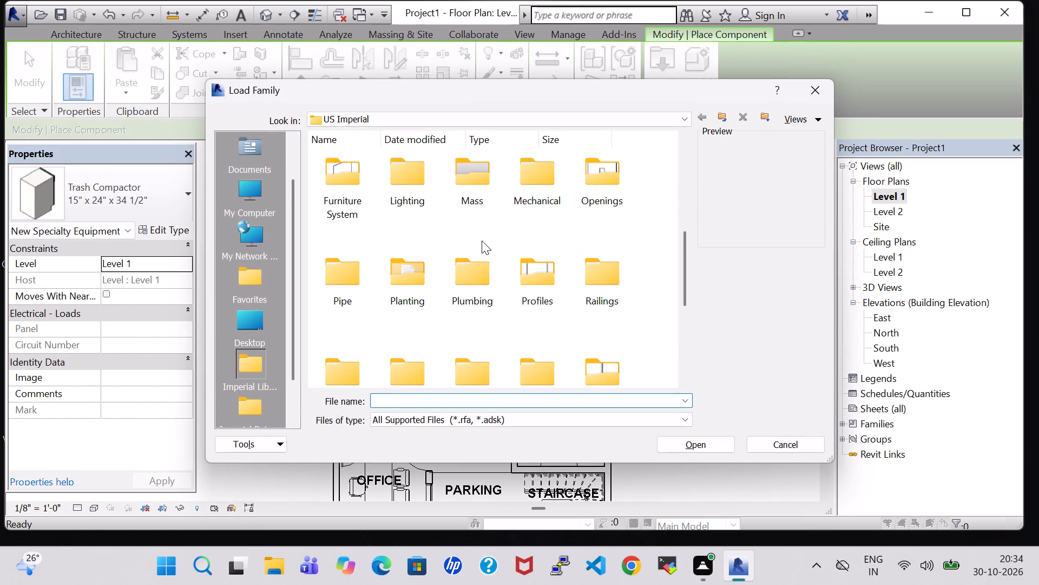
scroll(482, 240, "down", 1)
scroll(482, 240, "up", 2)
left_click(595, 256)
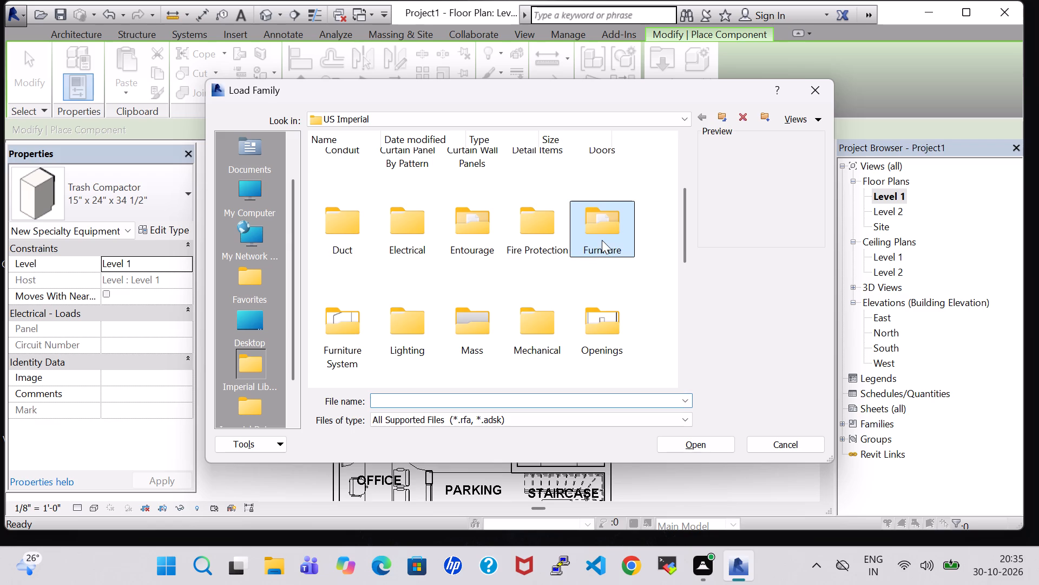
double_click(602, 239)
left_click(396, 265)
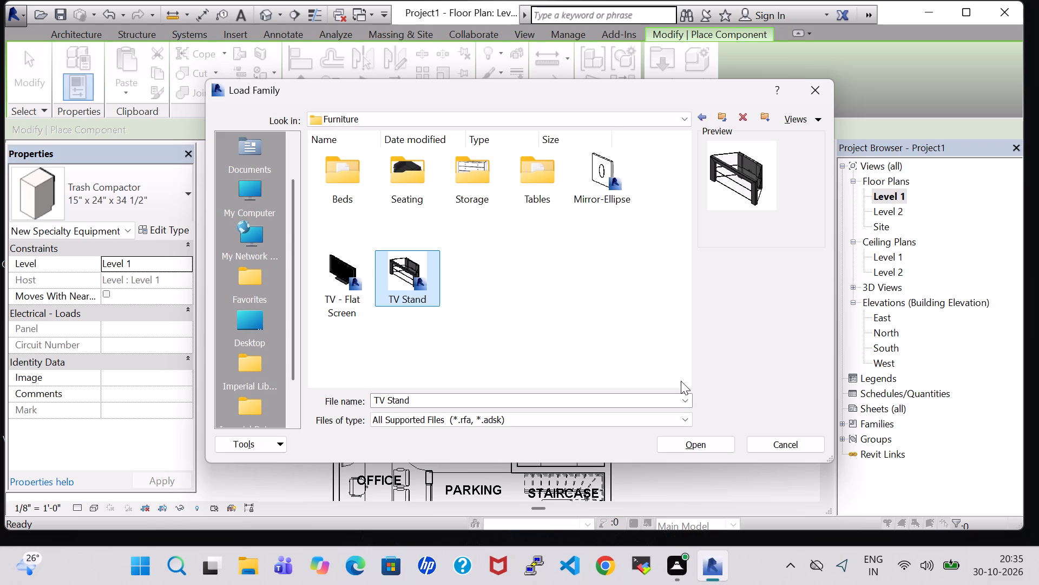
left_click(697, 445)
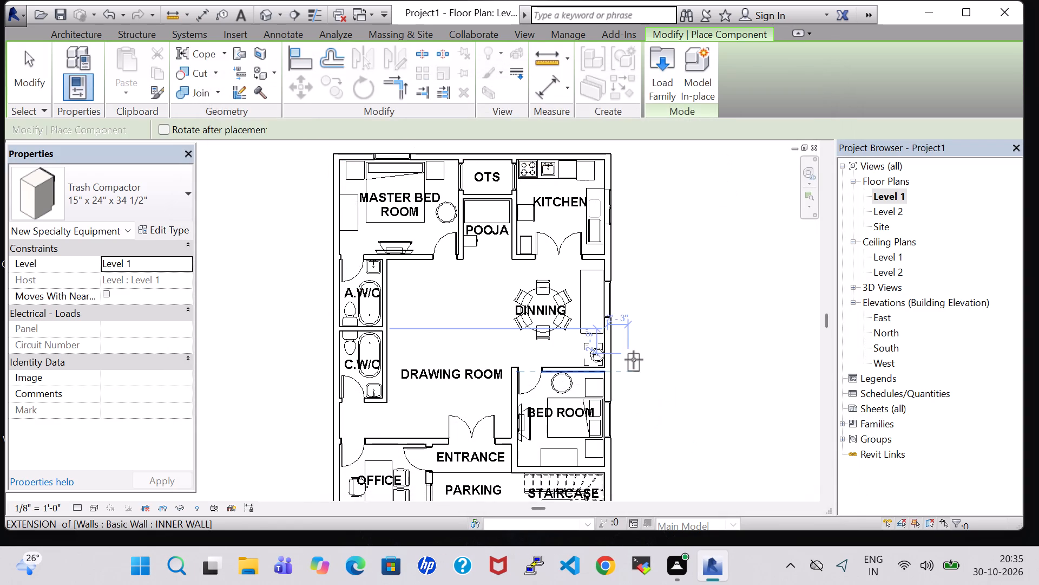
key("Escape")
key("Escape")
key("Escape")
Place a TV Stand, rotated to back onto the drawing room wall, in line with the partition between A.W/C and C.W/C.
left_click(181, 79)
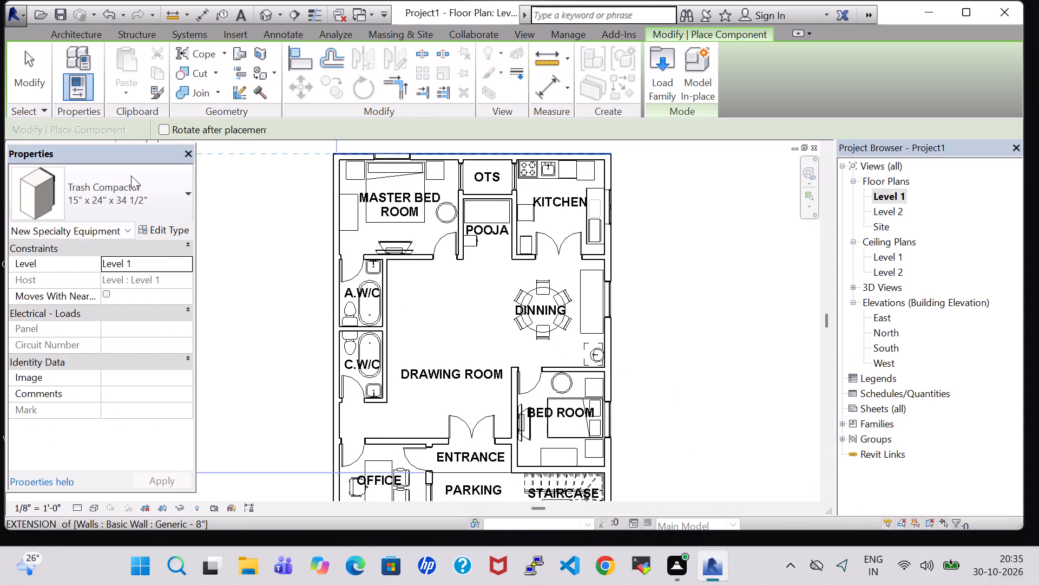
left_click(131, 193)
type("TV")
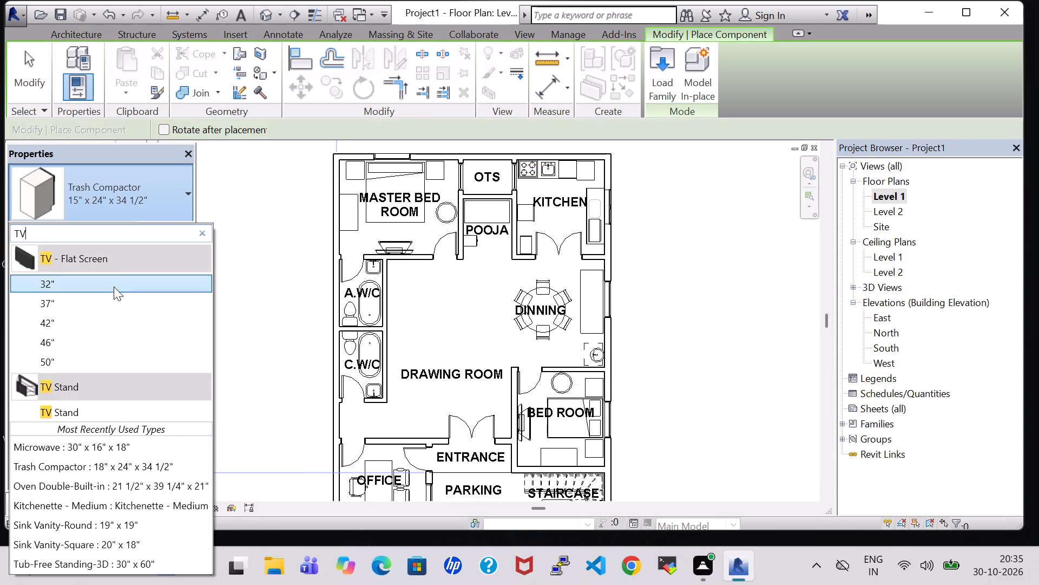
scroll(95, 335, "down", 1)
left_click(64, 408)
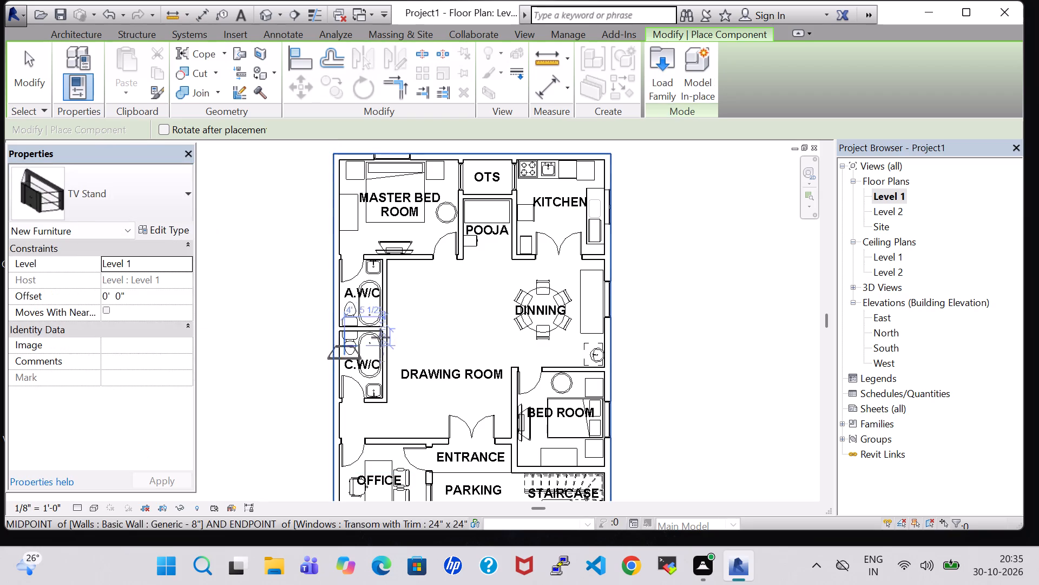
scroll(414, 328, "up", 2)
key("space")
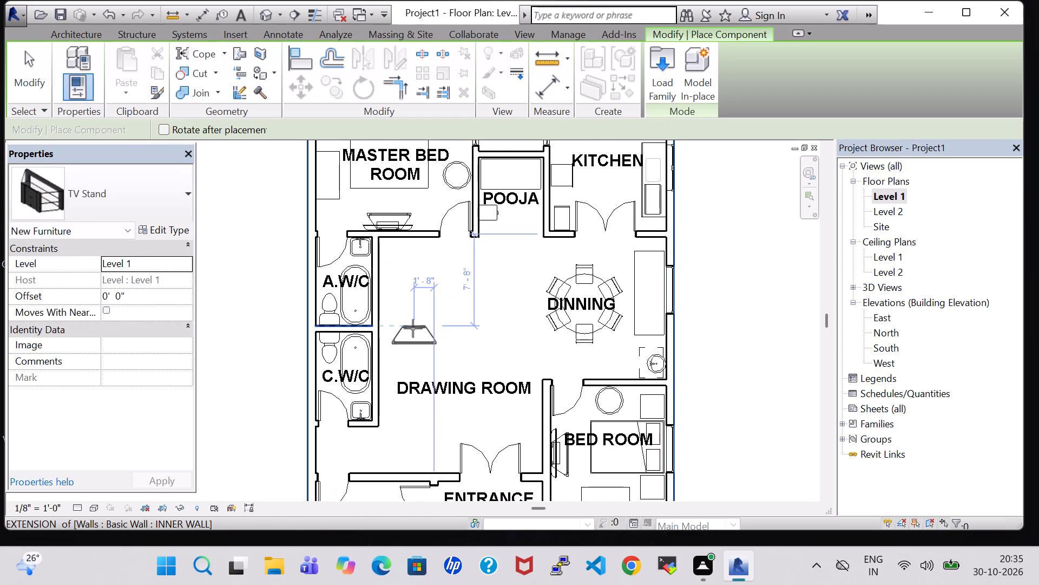
key("space")
key("space")
key("space")
key("space")
key("space")
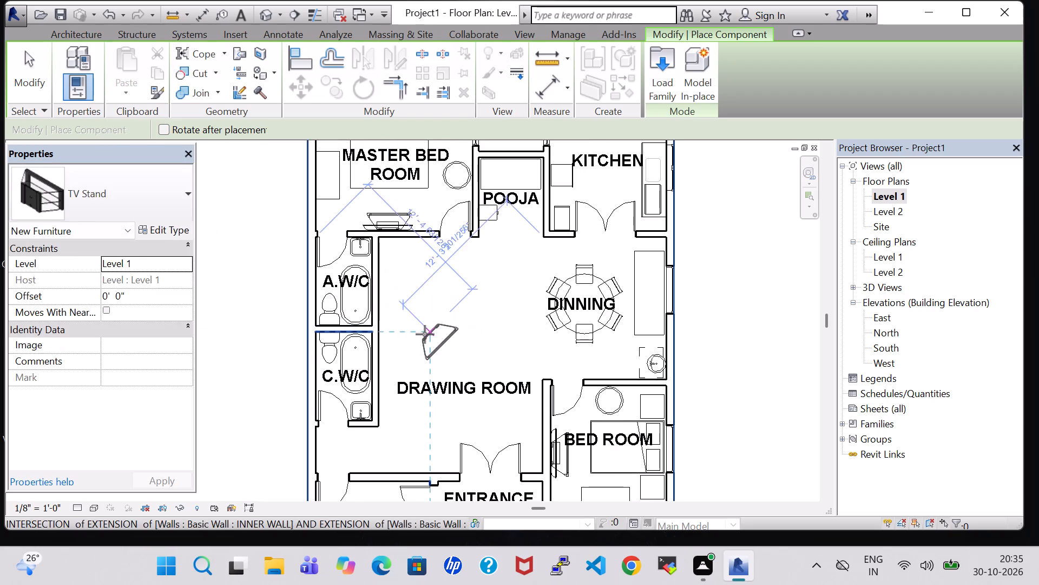
scroll(425, 334, "up", 5)
key("space")
middle_click(425, 334)
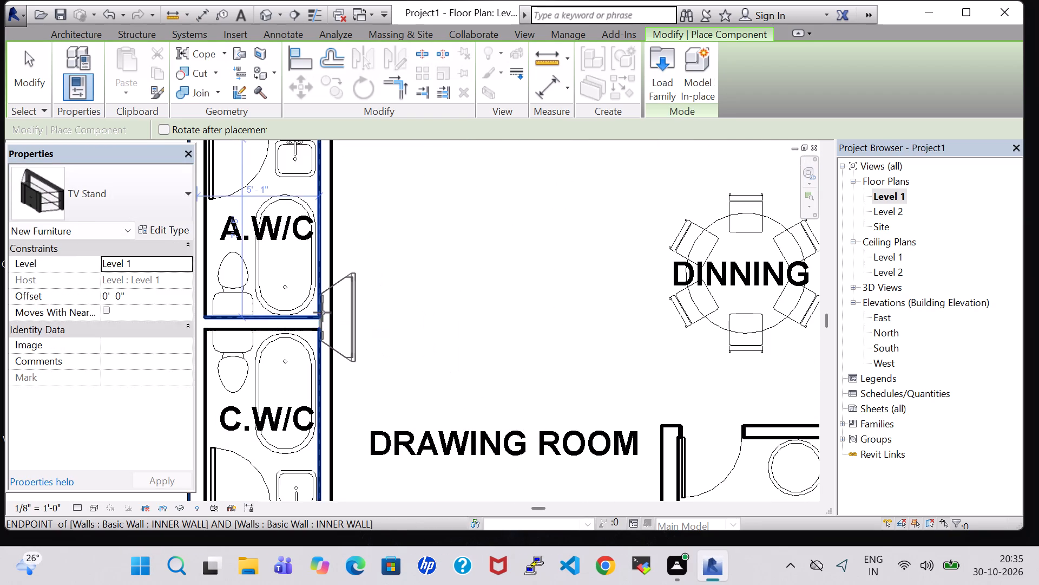
scroll(329, 316, "up", 3)
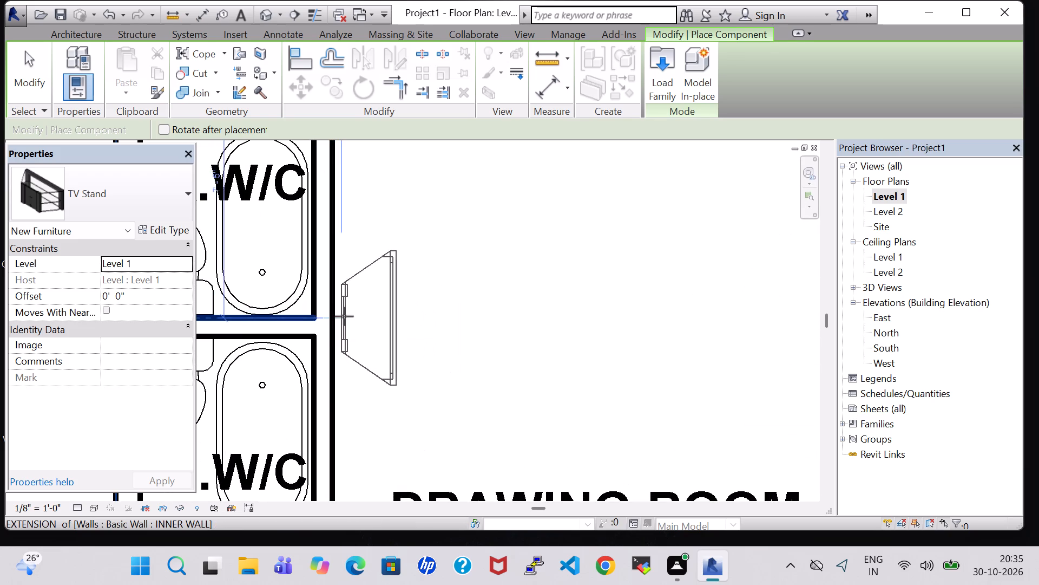
left_click(334, 316)
key("Escape")
key("Escape")
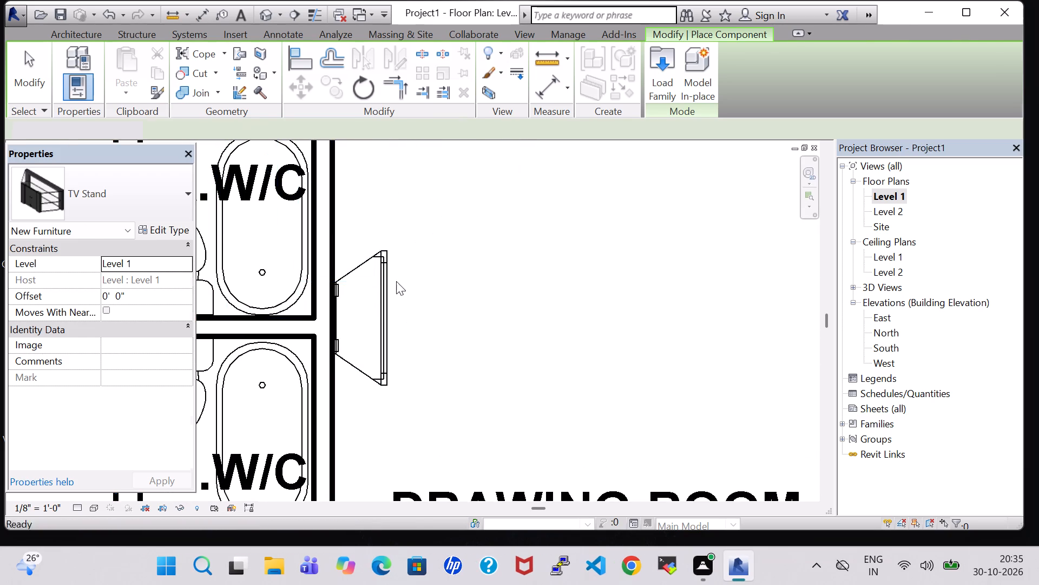
Place a 50" TV - Flat Screen with a 3' 0" offset on the drawing room's TV stand, facing the room, against the wall.
scroll(399, 281, "down", 4)
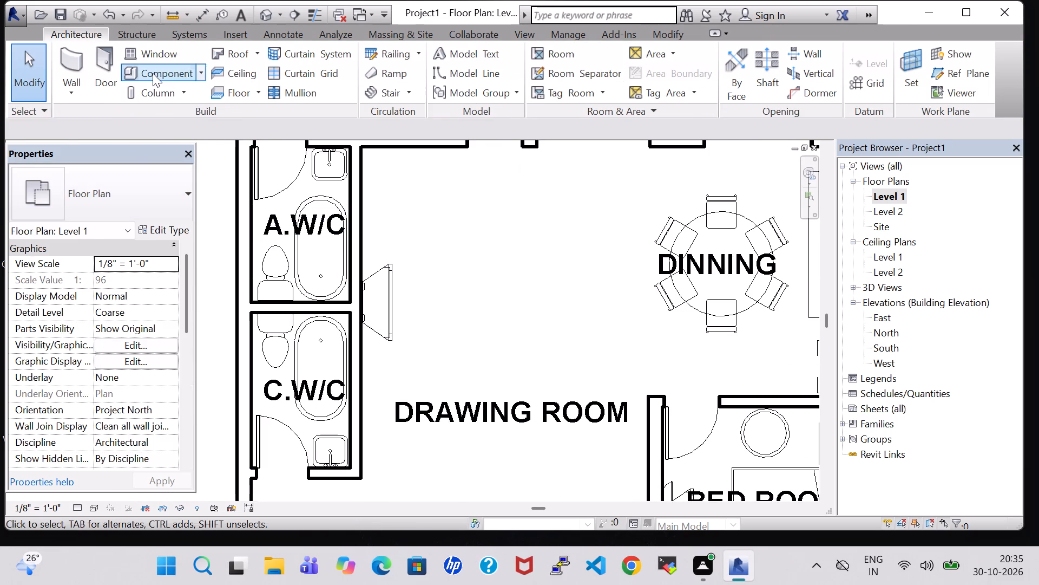
left_click(153, 73)
left_click(129, 199)
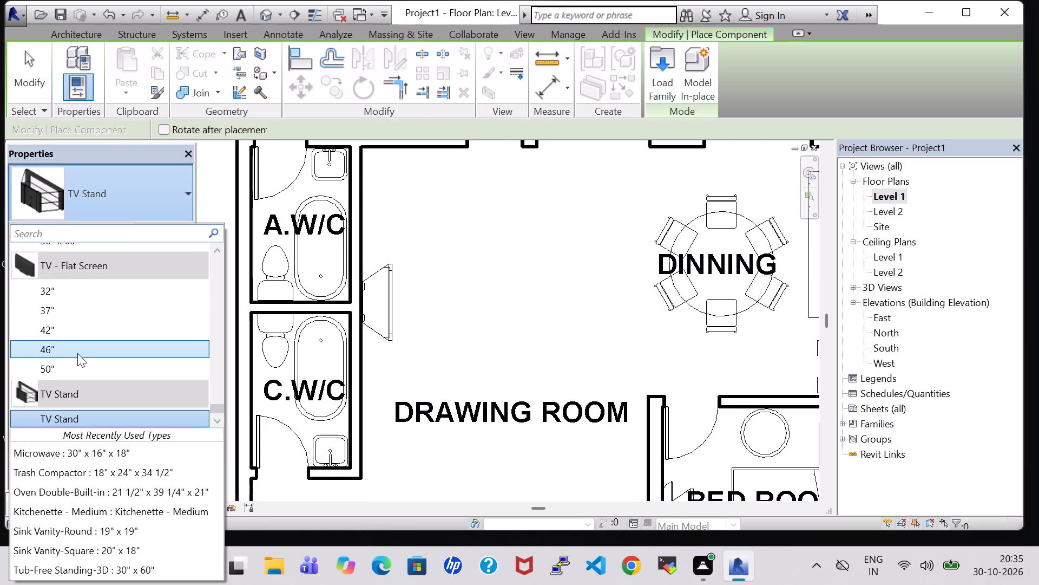
left_click(77, 363)
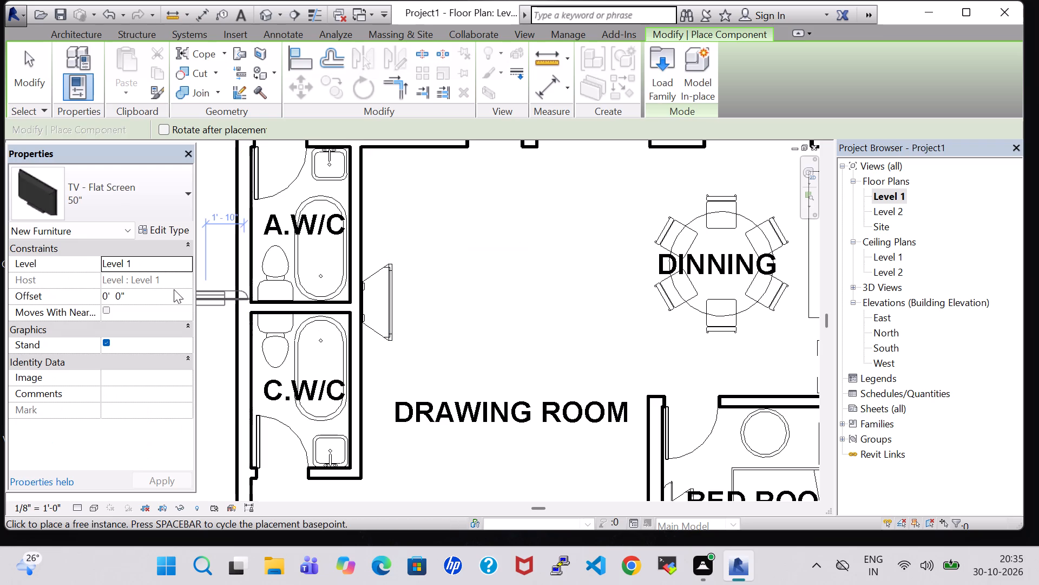
left_click(109, 297)
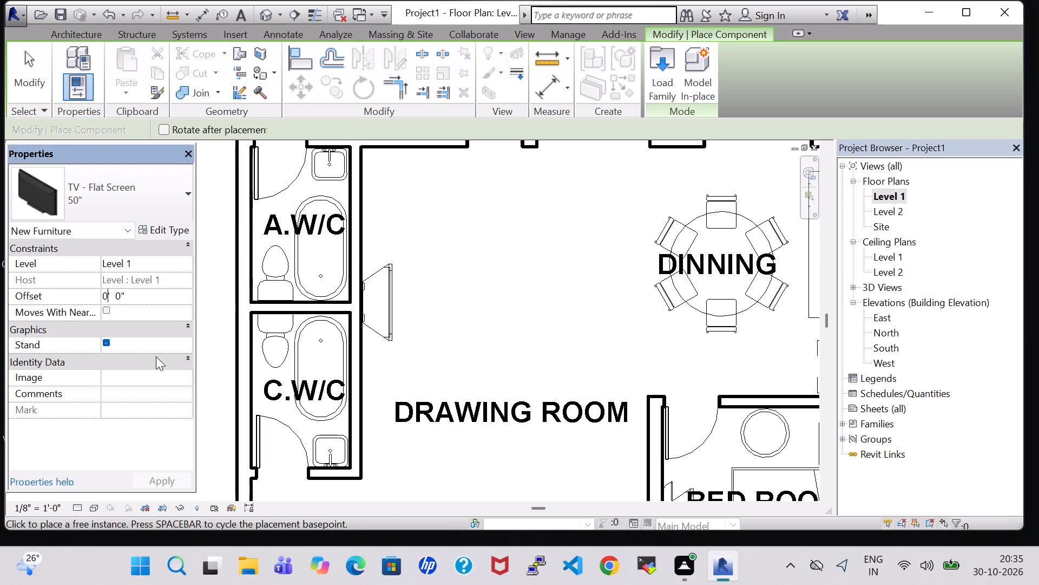
key("BackSpace")
key("3")
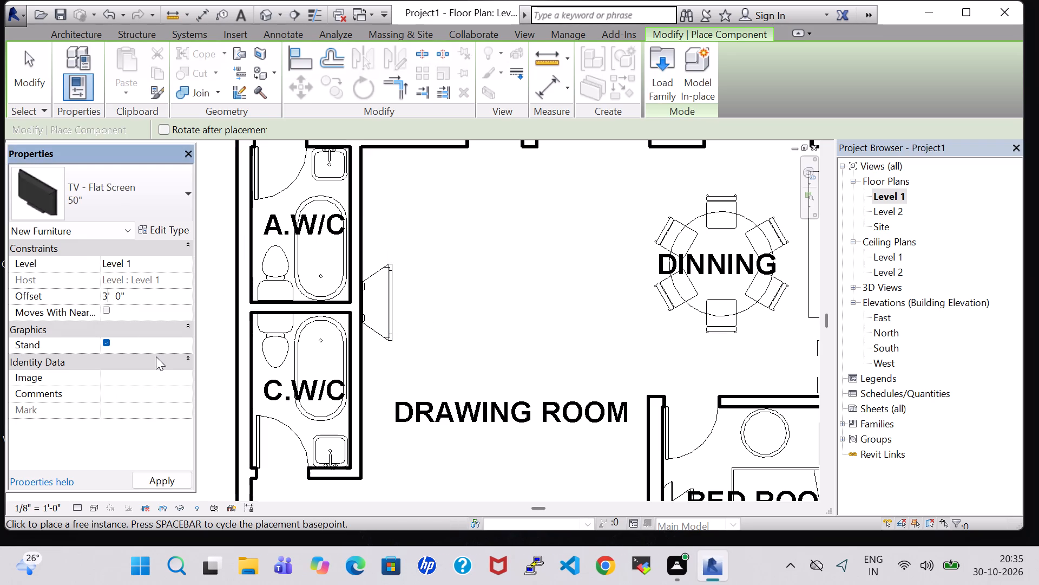
key("space")
scroll(372, 301, "up", 6)
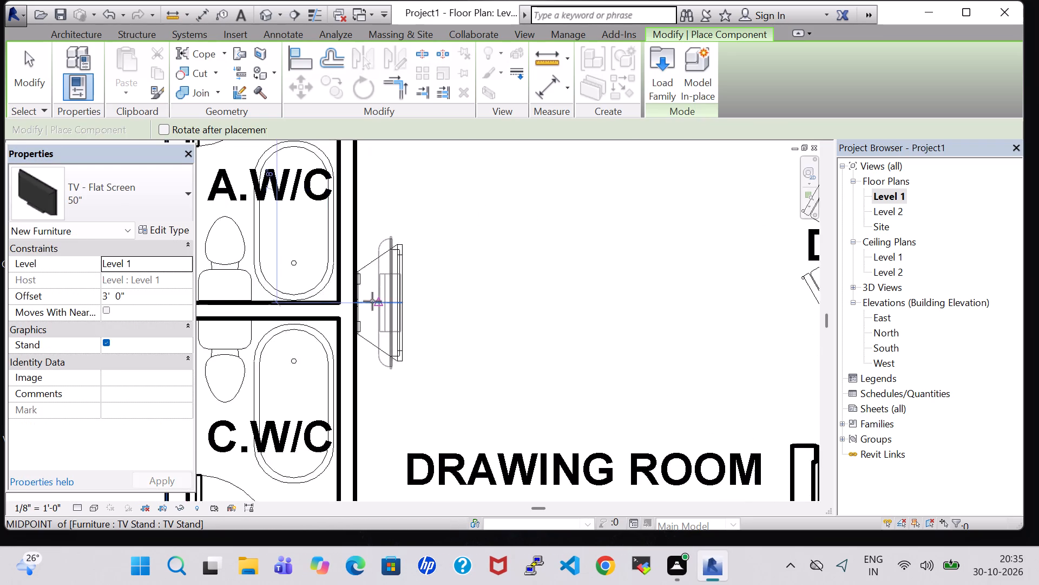
scroll(372, 301, "up", 4)
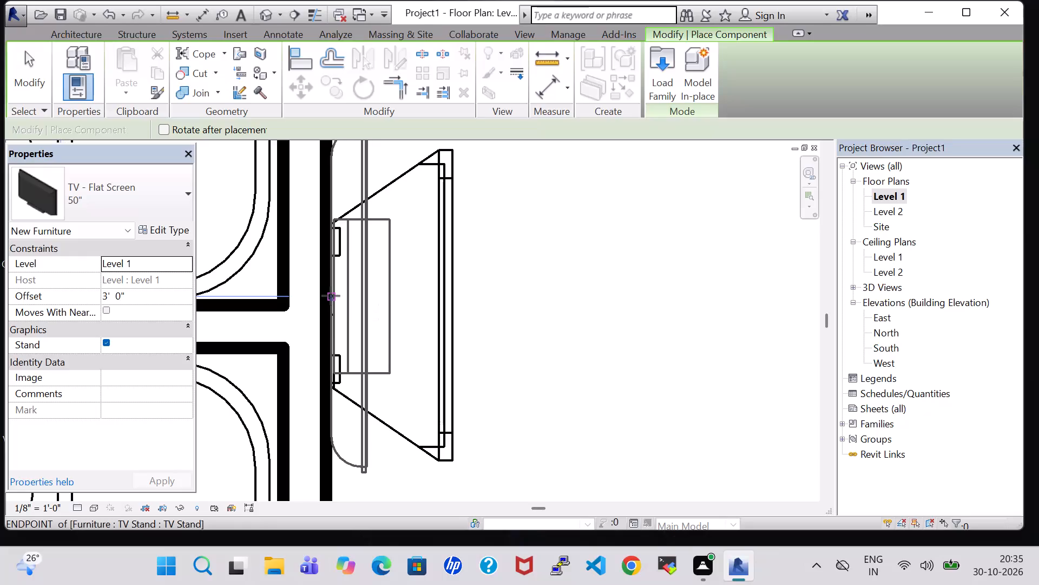
left_click(331, 296)
key("Escape")
key("Escape")
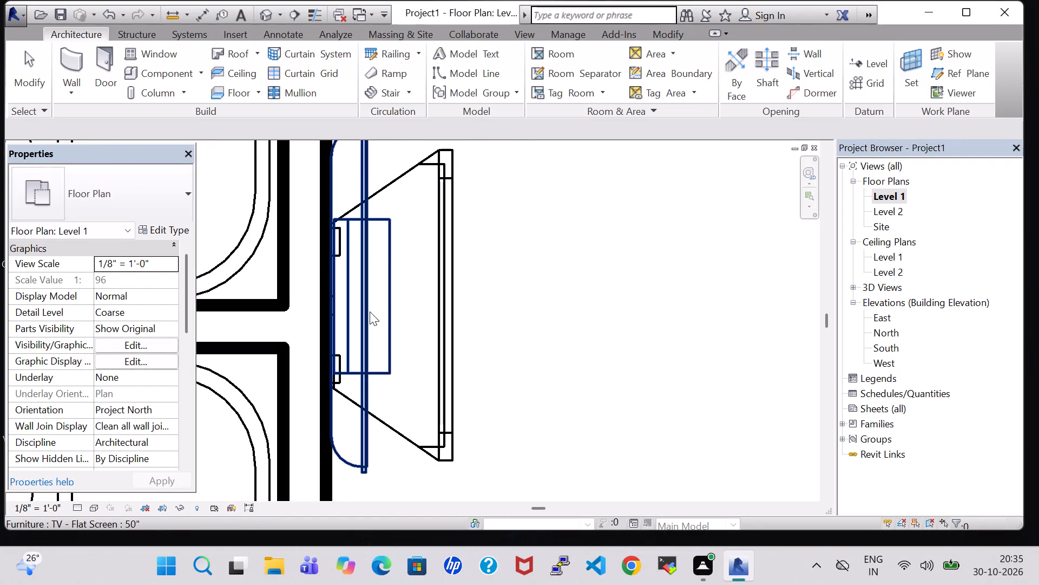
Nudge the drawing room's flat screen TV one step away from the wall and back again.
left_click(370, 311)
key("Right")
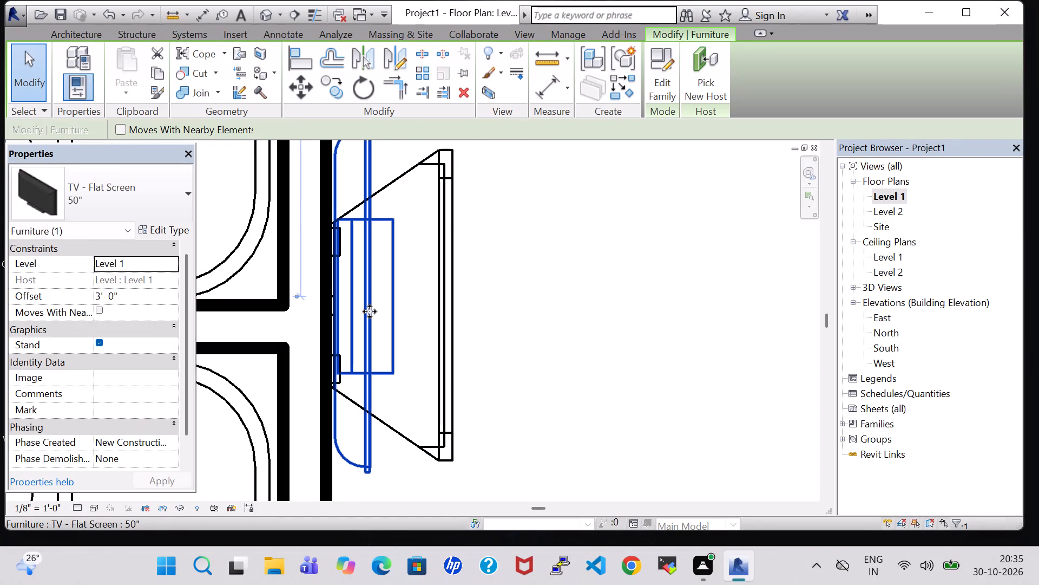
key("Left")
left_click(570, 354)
Examine the Level 1 plan around the drawing room and its TV and stand, along with the adjoining rooms.
scroll(570, 354, "down", 4)
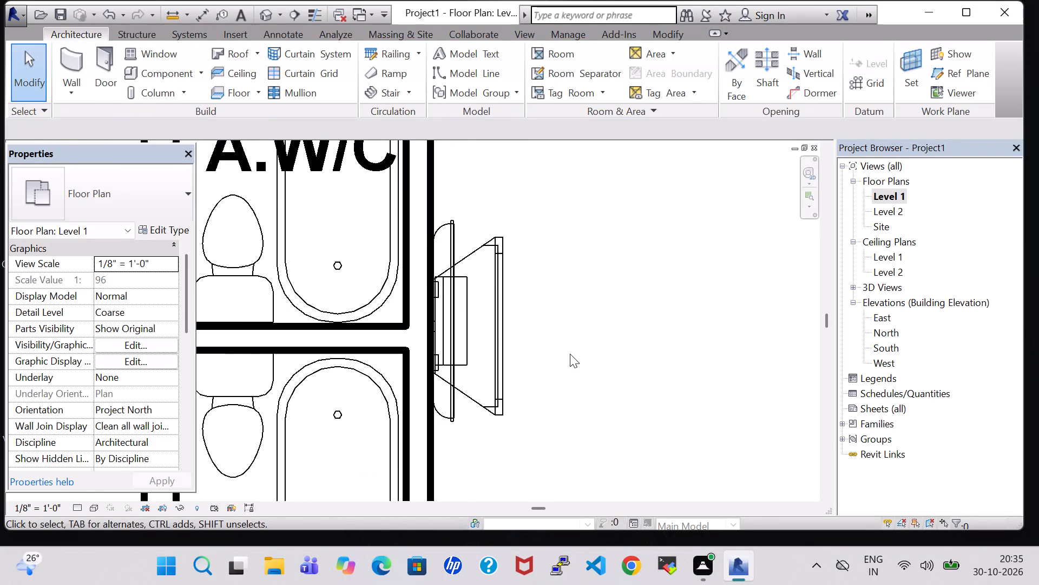
scroll(570, 354, "down", 2)
middle_click_drag(582, 347, 540, 316)
scroll(542, 315, "down", 4)
middle_click(577, 304)
middle_click_drag(577, 304, 553, 296)
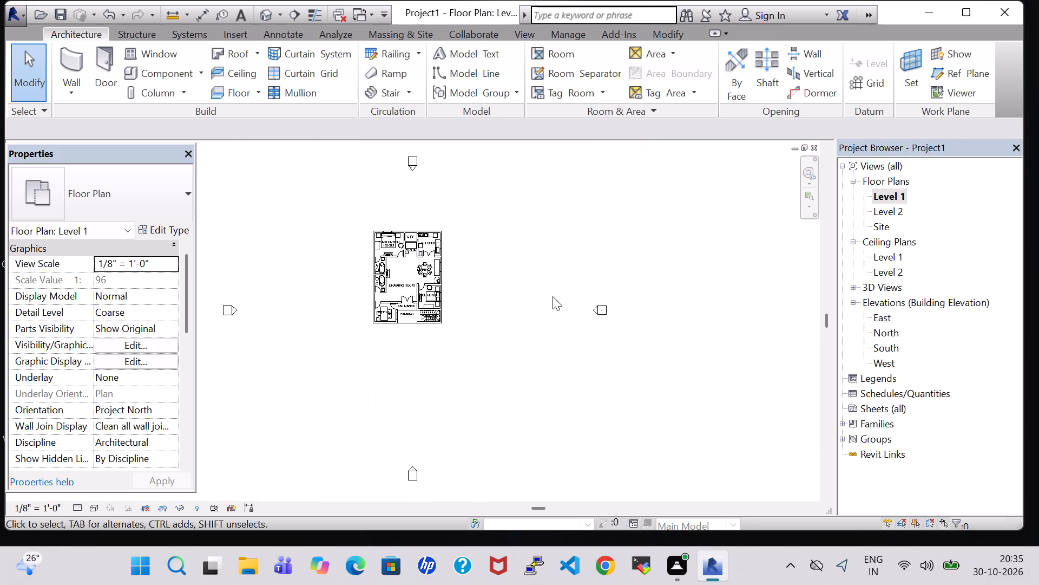
middle_click_drag(553, 296, 553, 296)
scroll(400, 264, "up", 9)
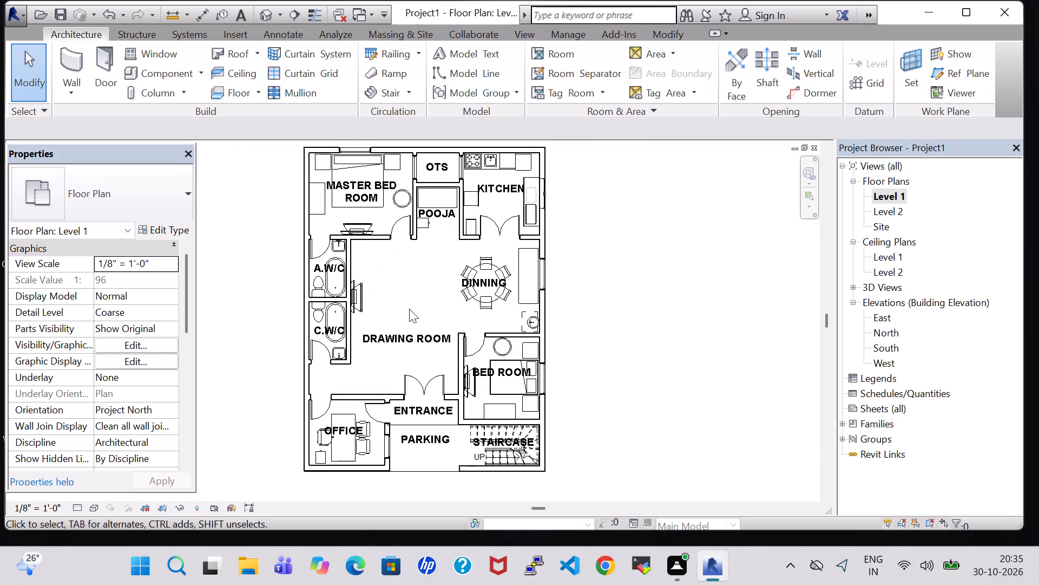
scroll(409, 309, "up", 5)
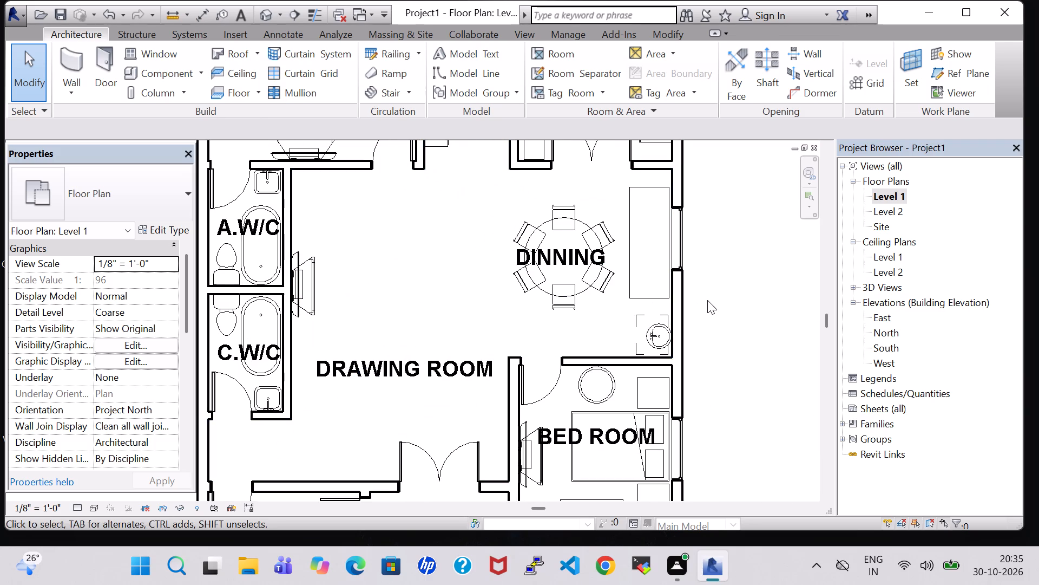
left_click(707, 300)
scroll(707, 300, "down", 1)
middle_click_drag(707, 300, 702, 308)
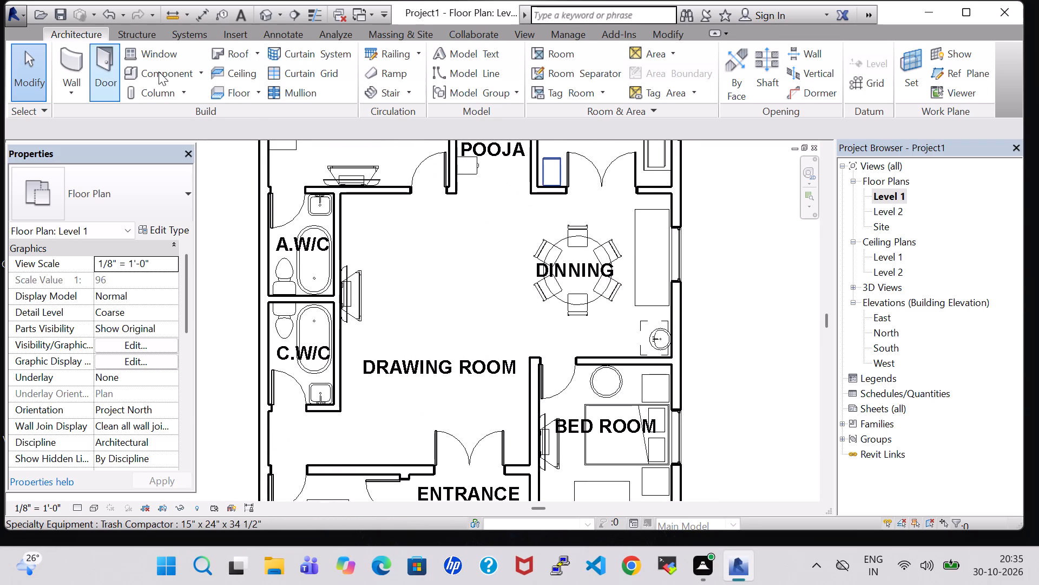
Load the Sofa-Corbu family from the Seating folder of the US Imperial furniture library for placement.
left_click(159, 71)
left_click(657, 76)
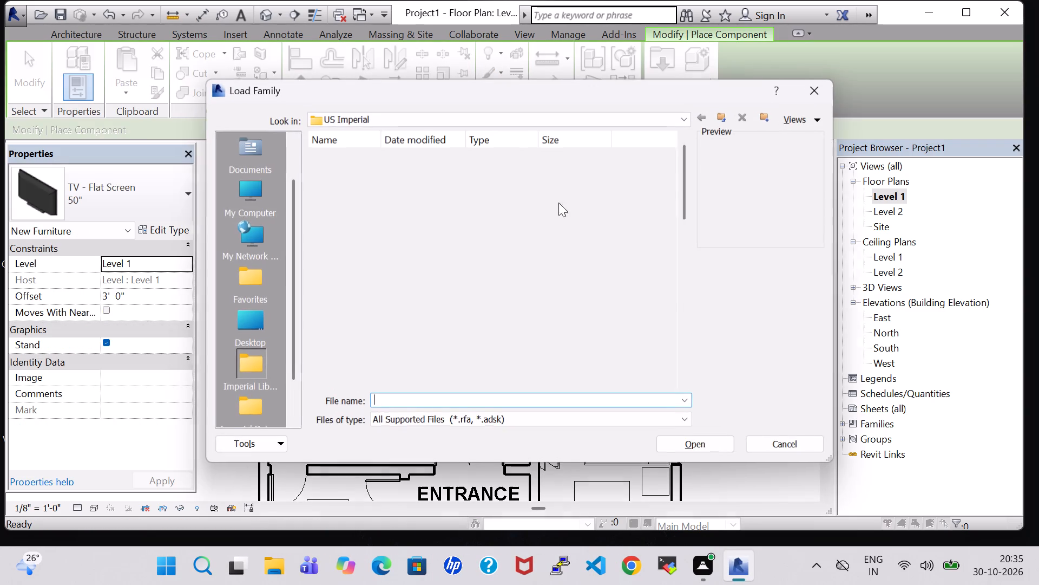
scroll(518, 251, "down", 1)
double_click(601, 246)
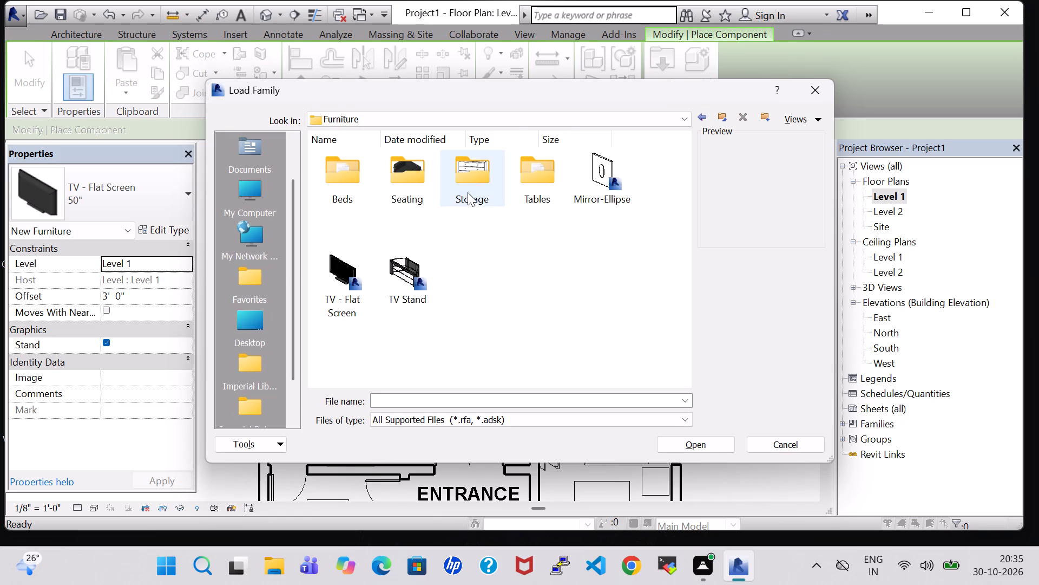
double_click(385, 177)
scroll(489, 235, "down", 2)
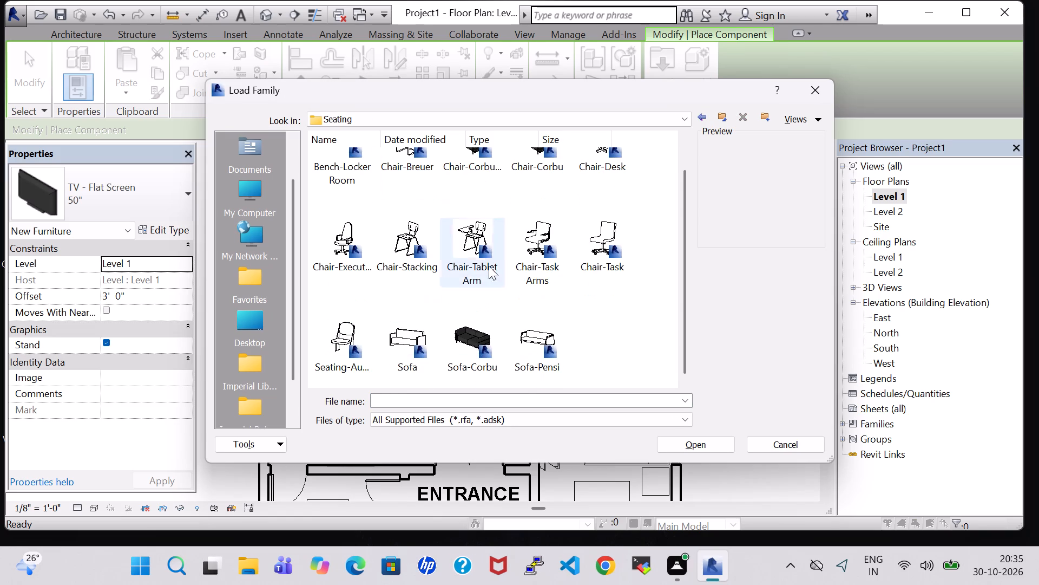
left_click(477, 347)
left_click(696, 441)
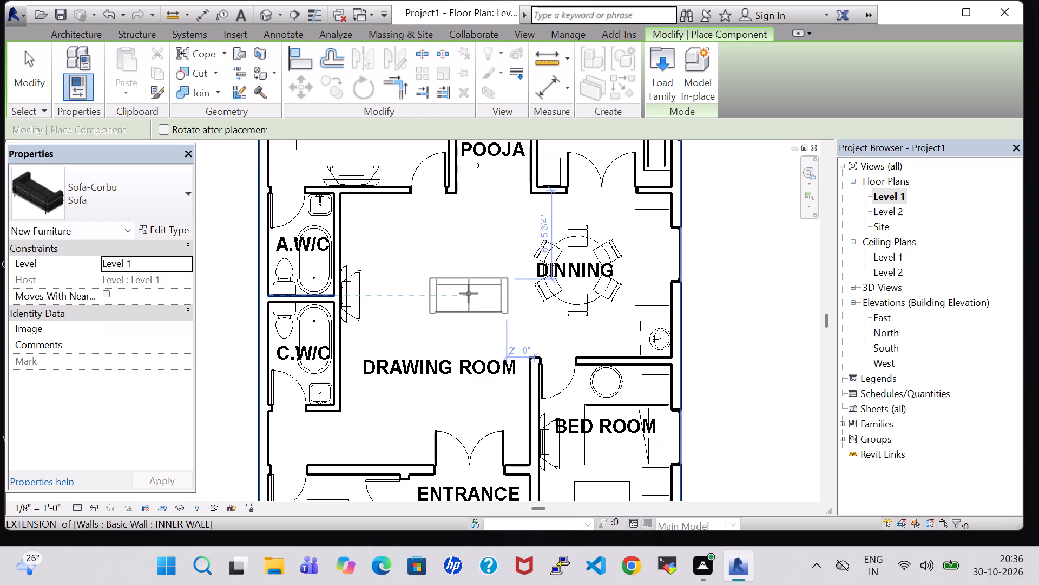
Place the Sofa-Corbu between the TV and the dining table, rotated to face the TV, about 3' 5" clear of the bedroom wall line.
key("space")
key("space")
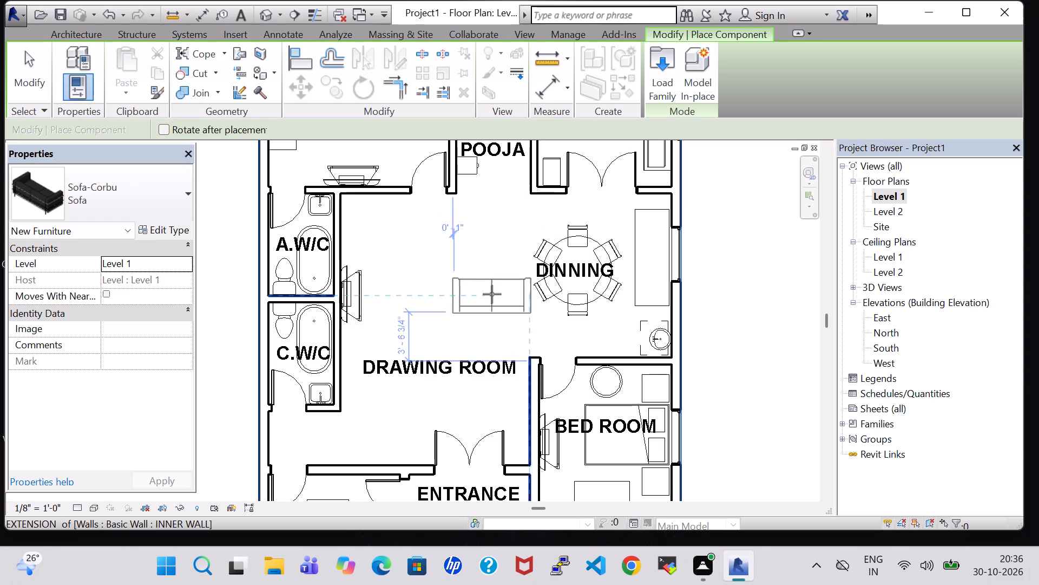
key("space")
key("space")
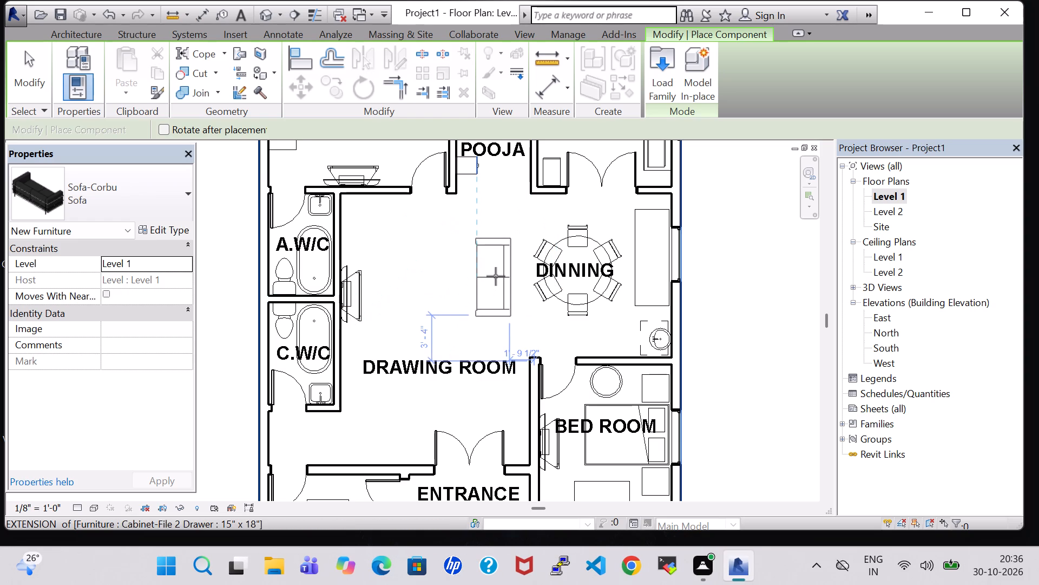
left_click(496, 276)
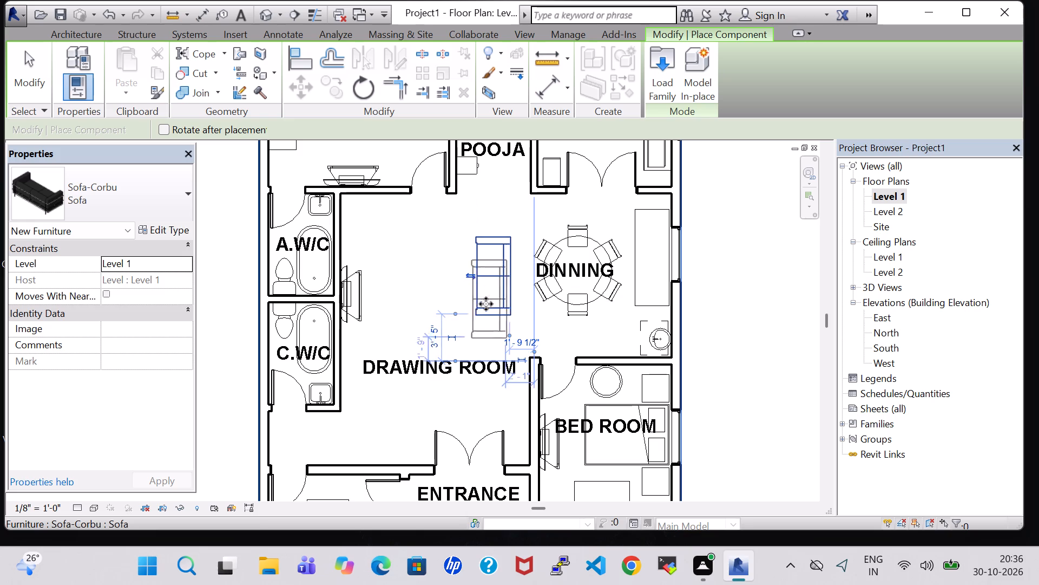
key("Escape")
key("Escape")
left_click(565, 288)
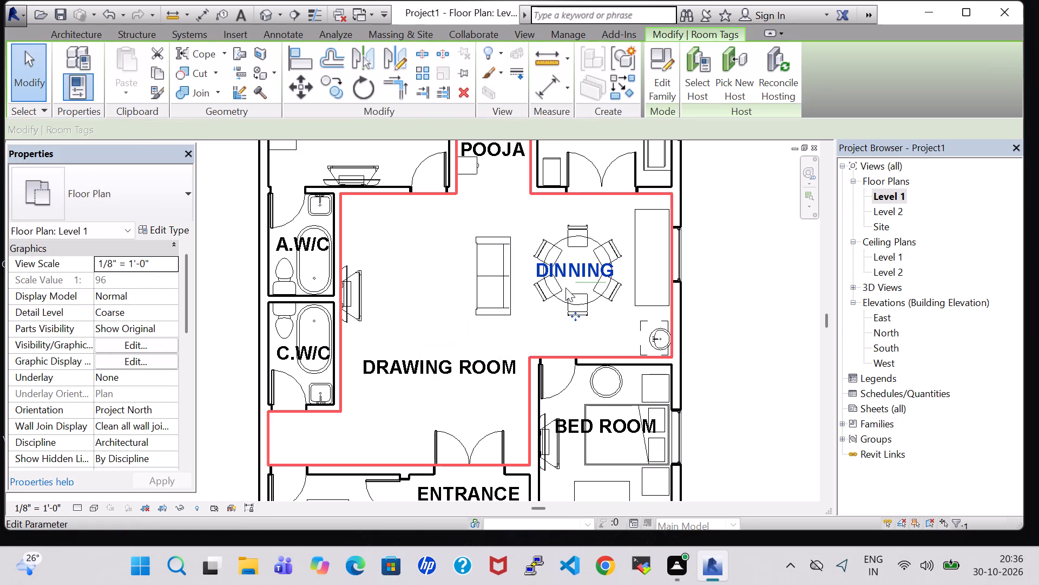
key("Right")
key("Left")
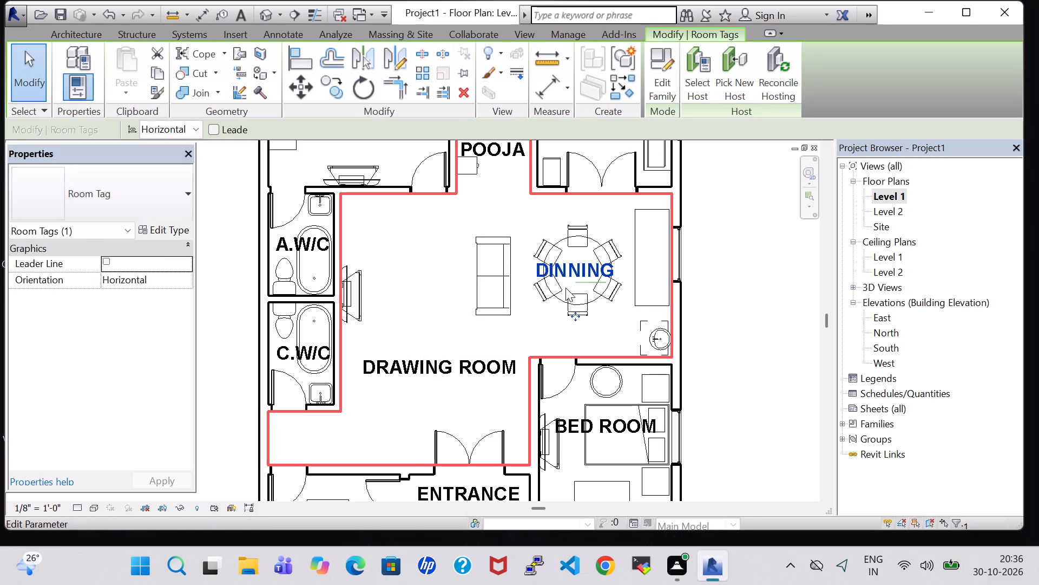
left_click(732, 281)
Nudge the round dining table with chairs one net step away from the sofa.
left_click(563, 229)
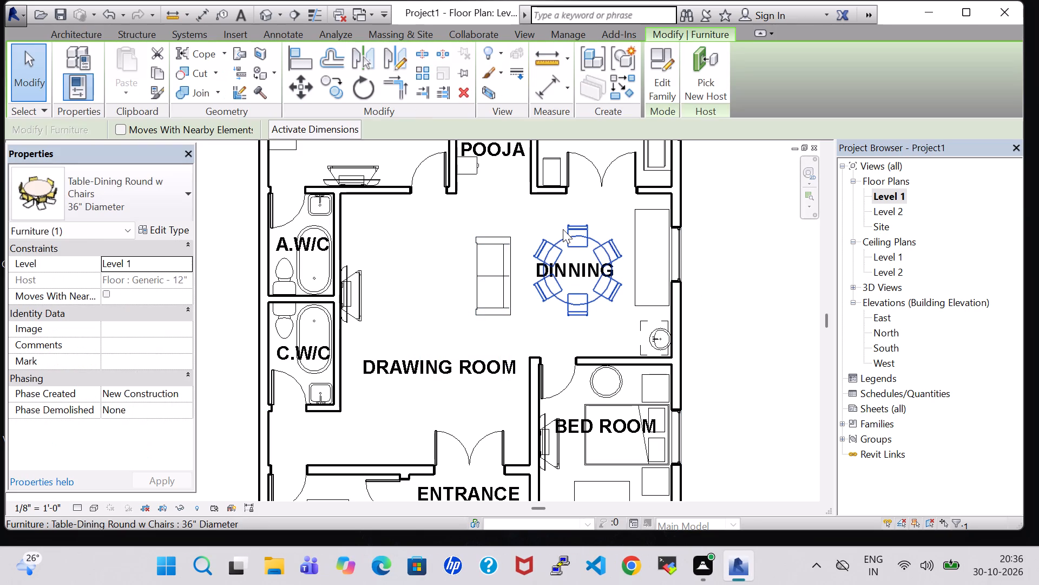
key("Right")
key("Right")
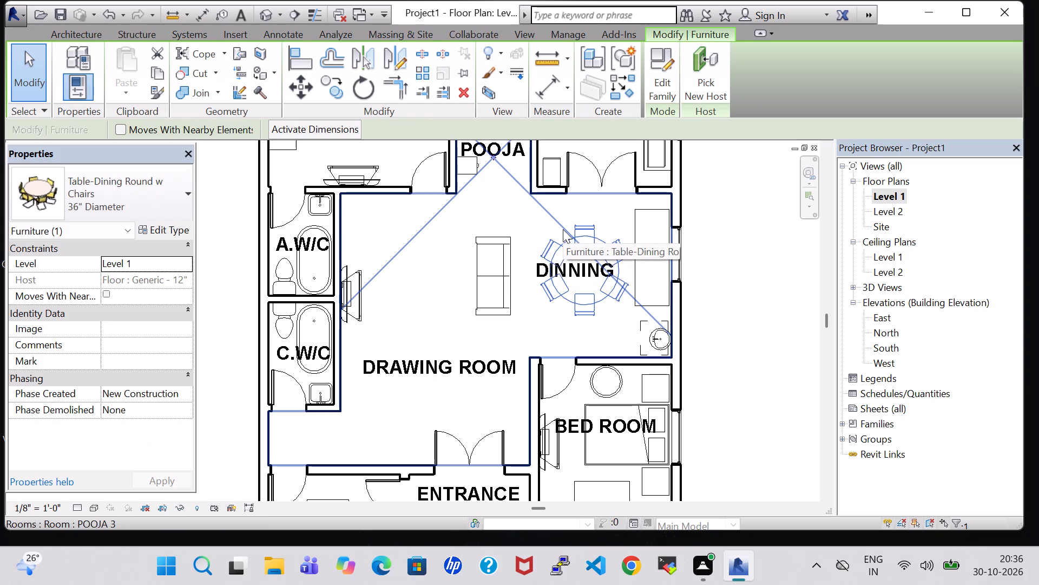
key("Left")
left_click(725, 264)
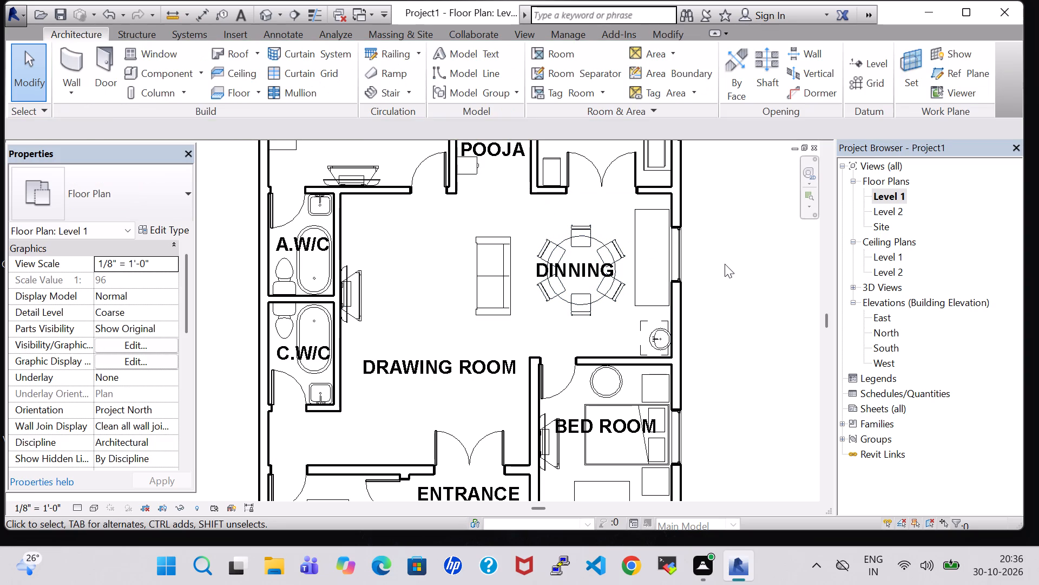
Load the Chair-Corbu.0001 family from the Seating folder of the US Imperial furniture library.
left_click(155, 75)
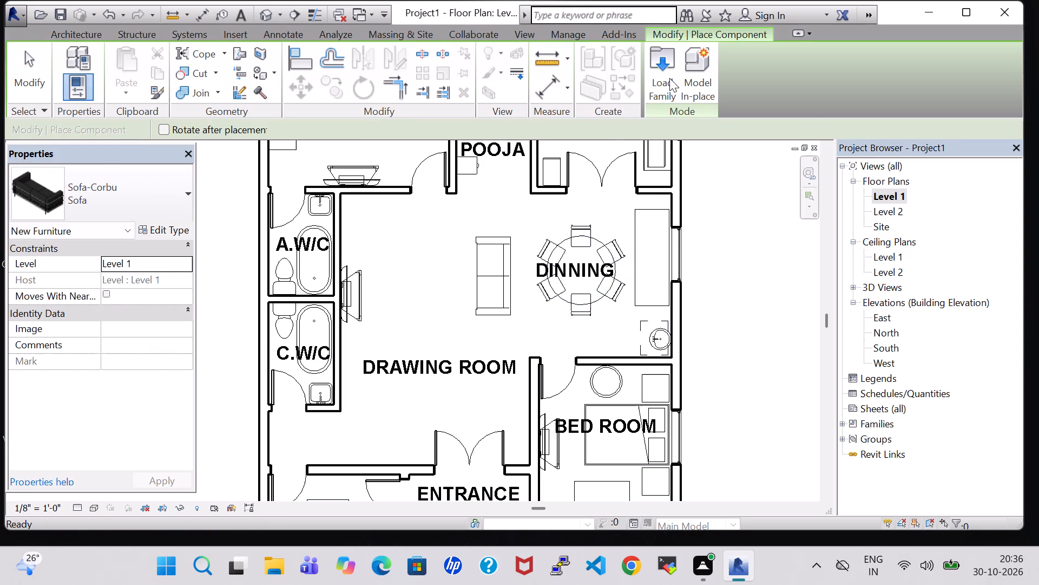
left_click(669, 78)
scroll(587, 222, "down", 2)
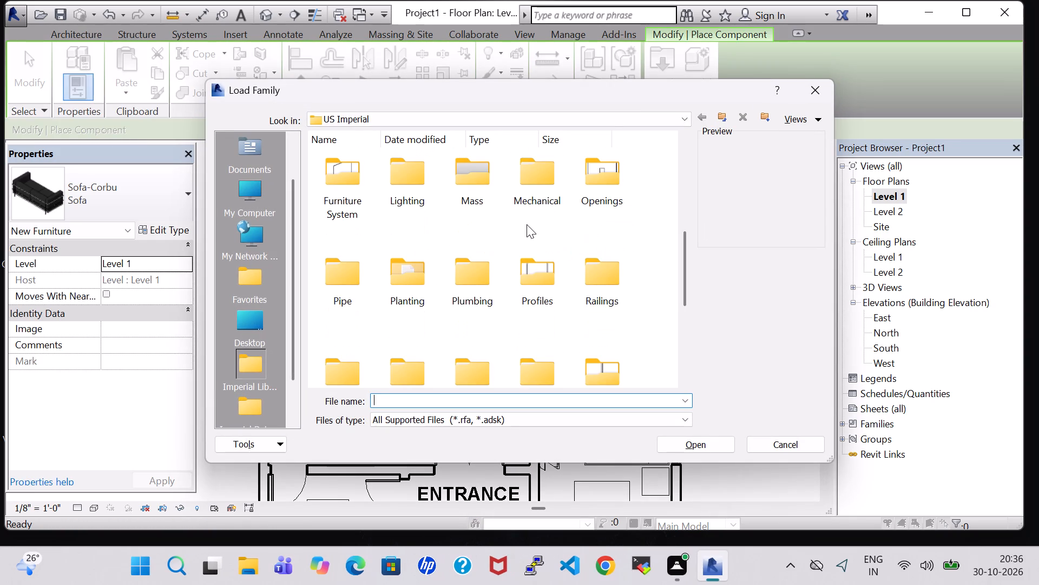
scroll(527, 224, "up", 1)
double_click(619, 239)
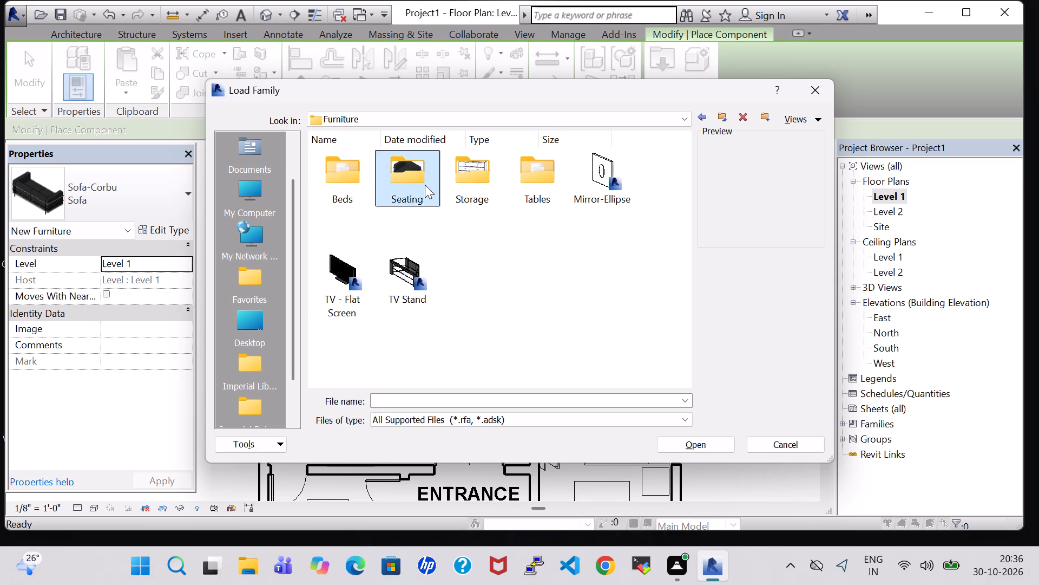
double_click(425, 185)
left_click(478, 175)
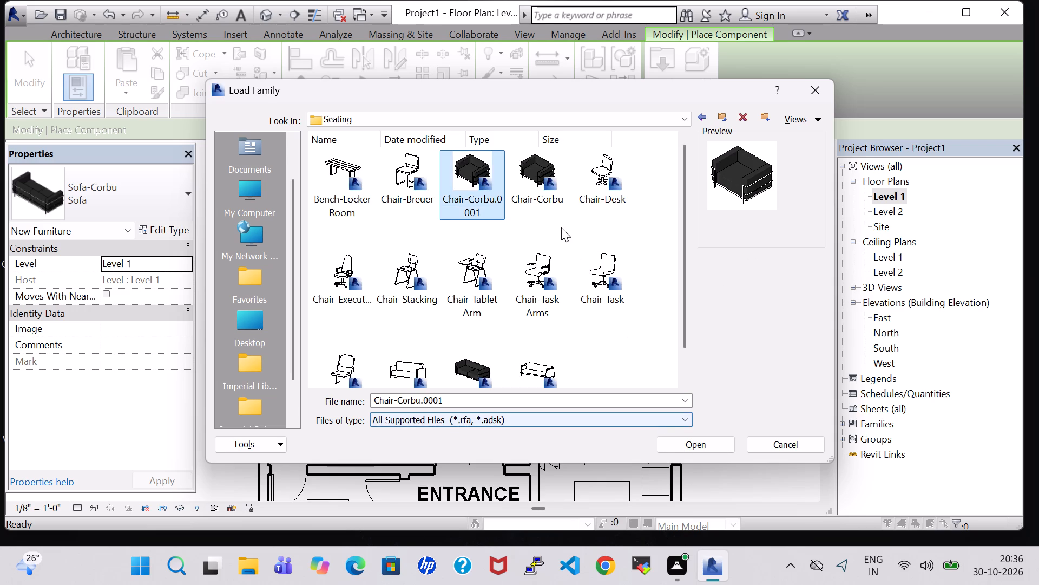
Load the Chair-Corbu family and place one chair in the drawing room, 2' 10" clear of the pooja-side wall line.
left_click(543, 190)
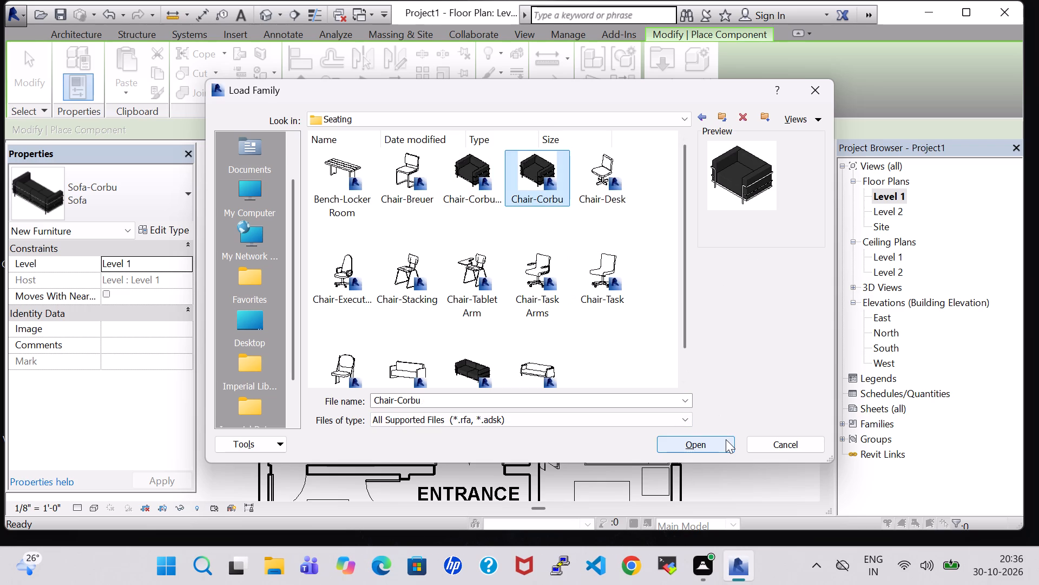
left_click(726, 439)
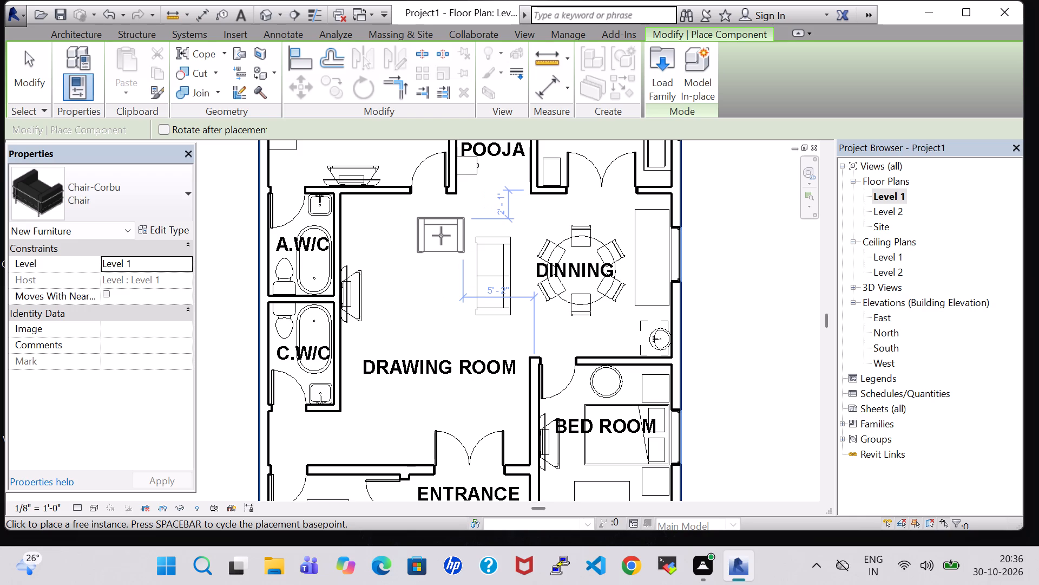
left_click(441, 245)
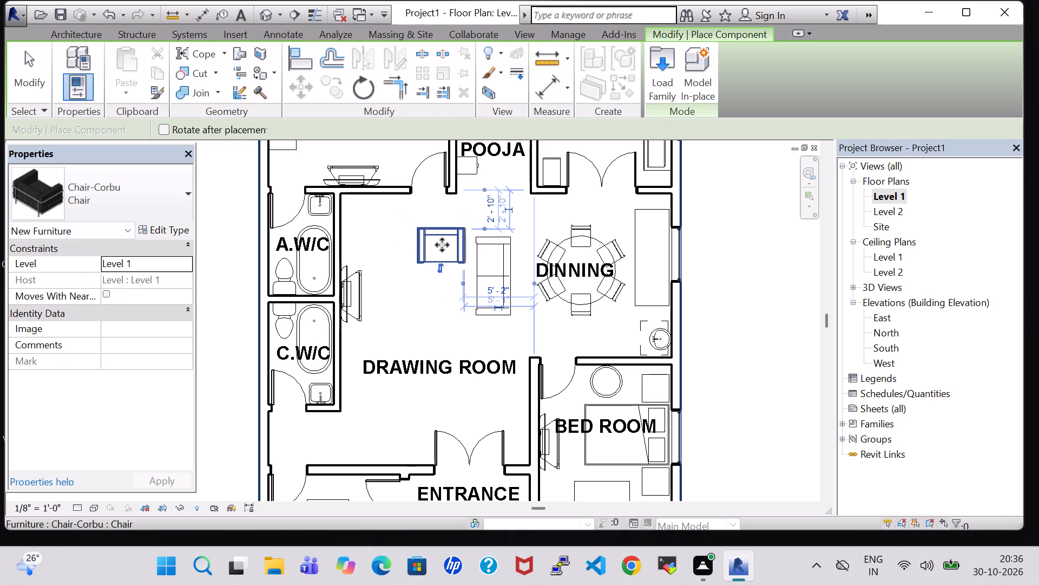
key("Escape")
key("Escape")
Nudge the Corbu sofa eight steps toward the entrance side and two steps toward the TV.
left_click(504, 301)
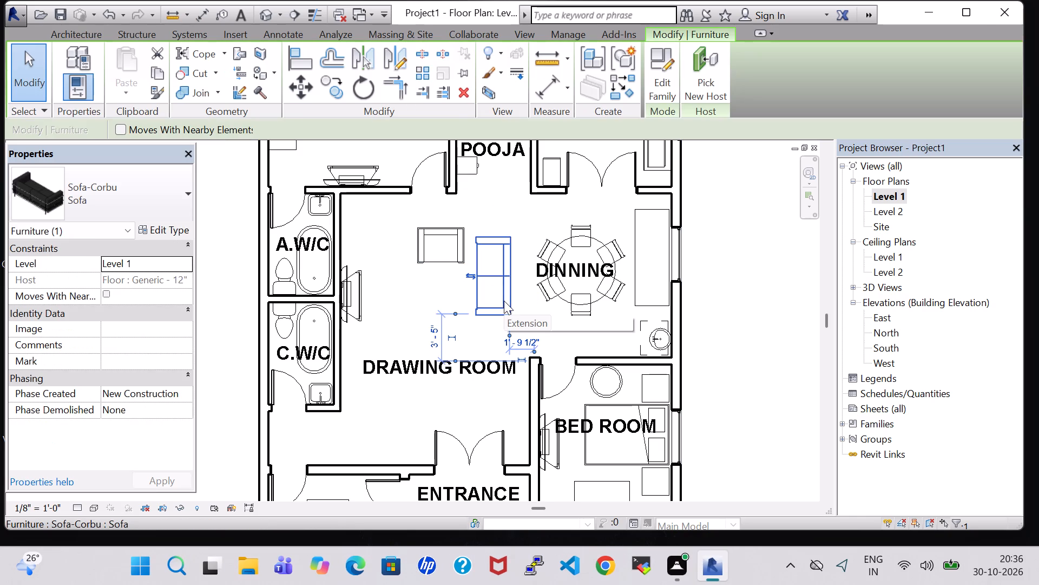
key("Down")
key("Down")
key("Down")
key("Down")
key("Down")
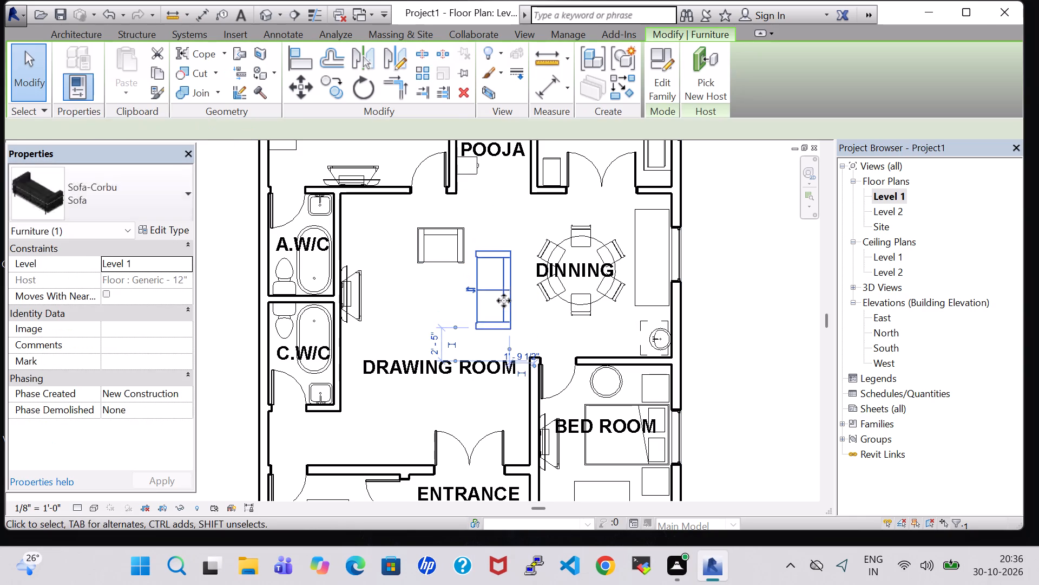
key("Down")
key("Left")
key("Down")
key("Down")
key("Left")
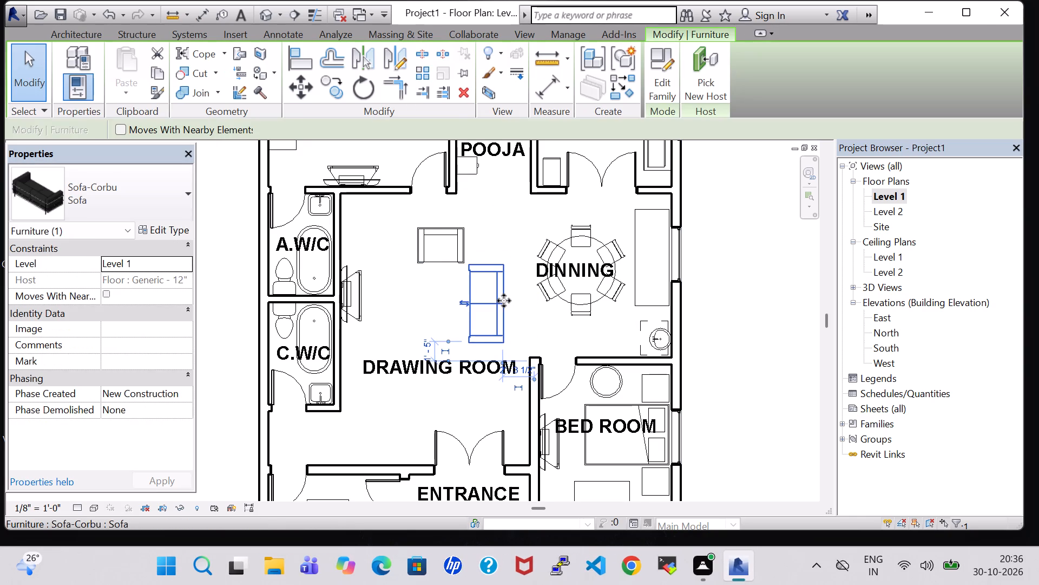
left_click(724, 303)
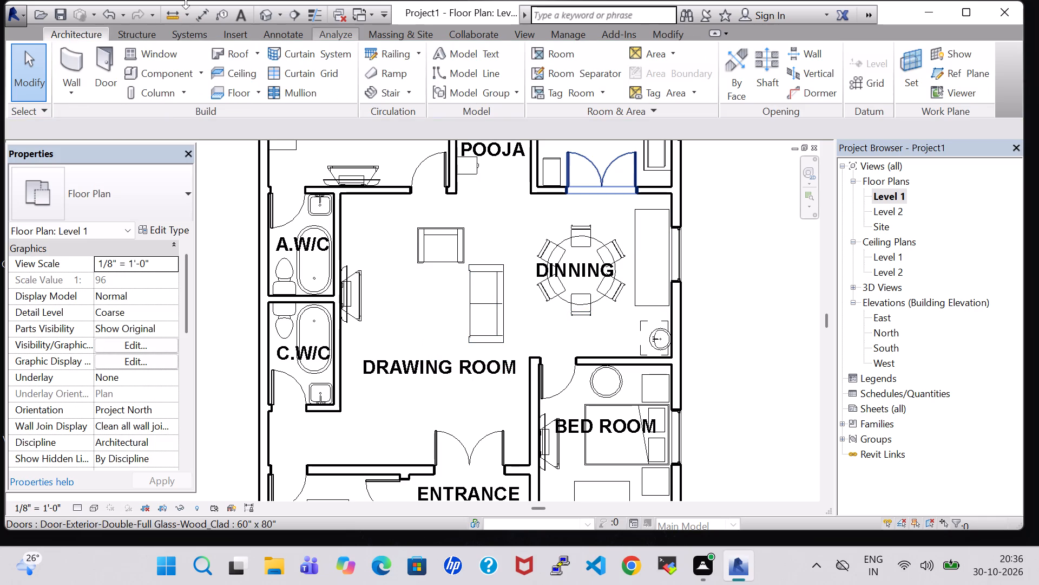
Load the Chair-Corbu family again from the Seating folder of the US Imperial furniture library.
left_click(167, 78)
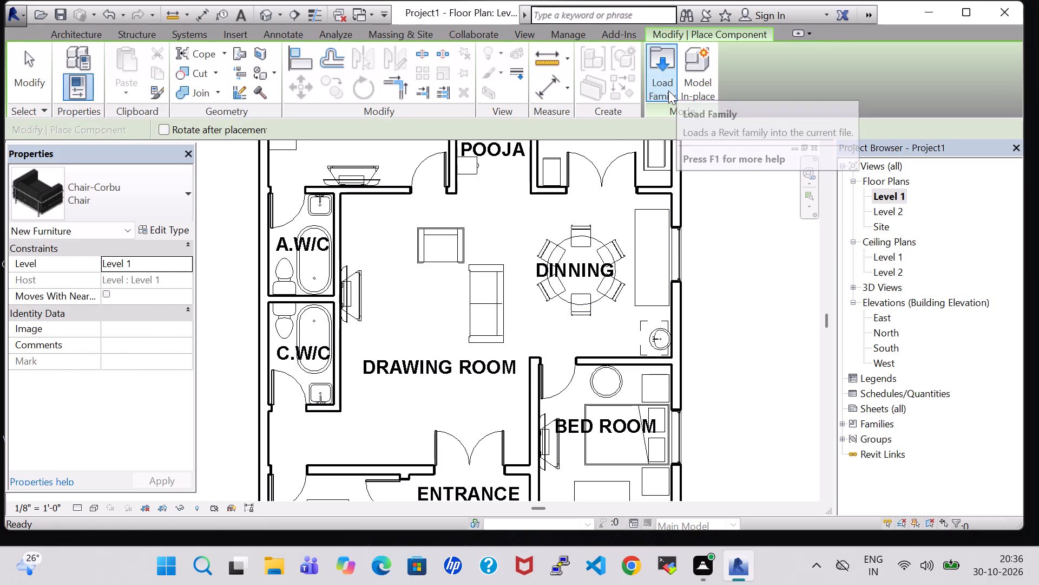
left_click(668, 90)
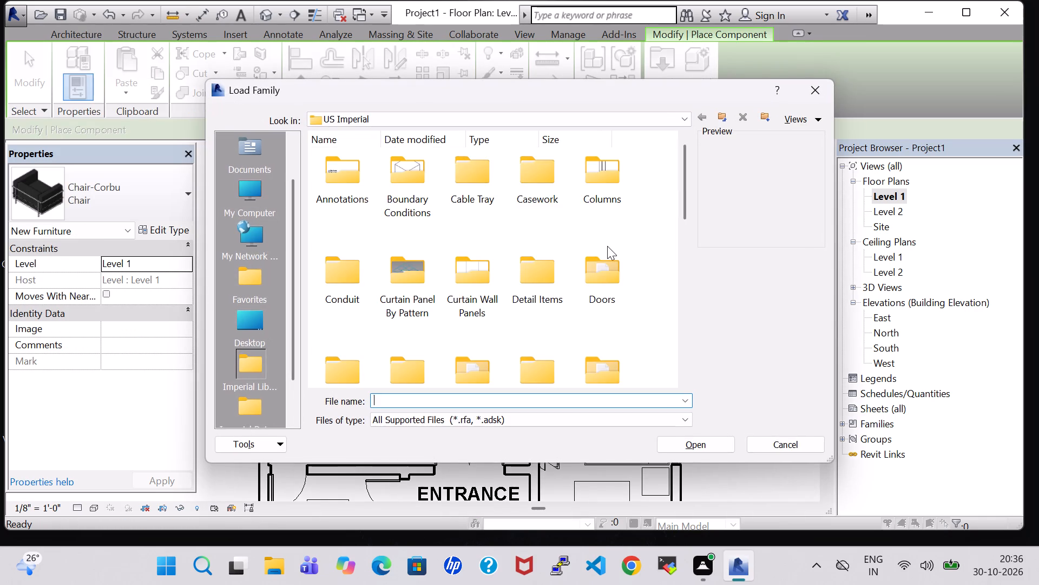
scroll(607, 246, "down", 1)
double_click(580, 232)
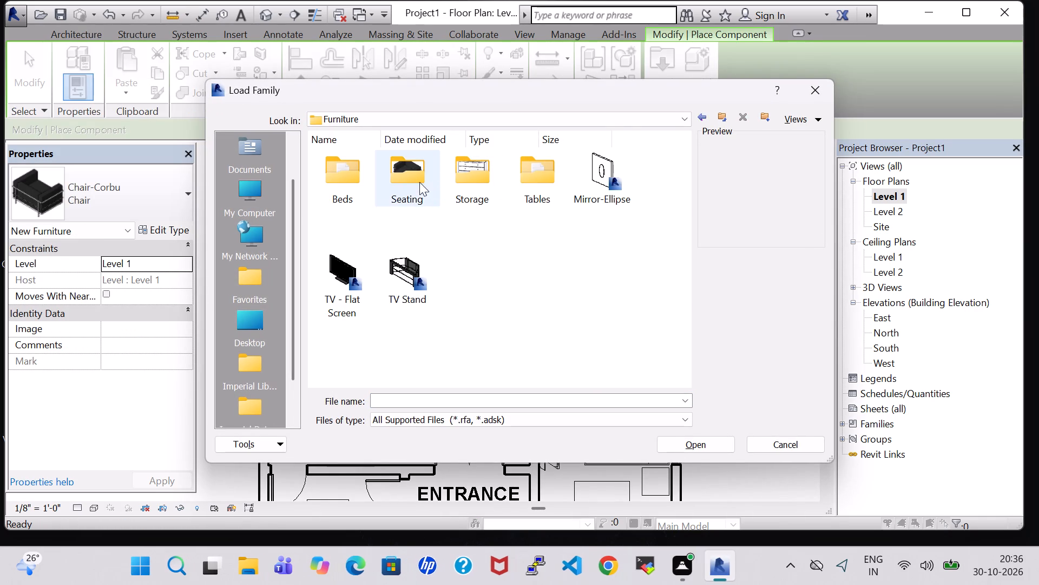
double_click(409, 182)
left_click(521, 176)
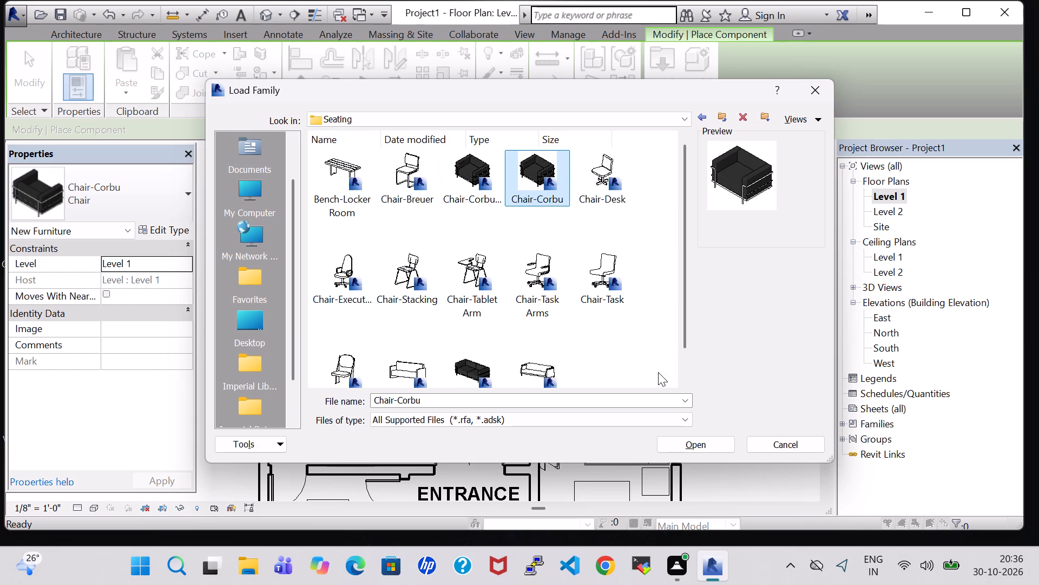
left_click(690, 452)
Place a second Chair-Corbu on the entrance side of the sofa, rotated to face the first chair, about 5' 8" from the TV wall.
key("space")
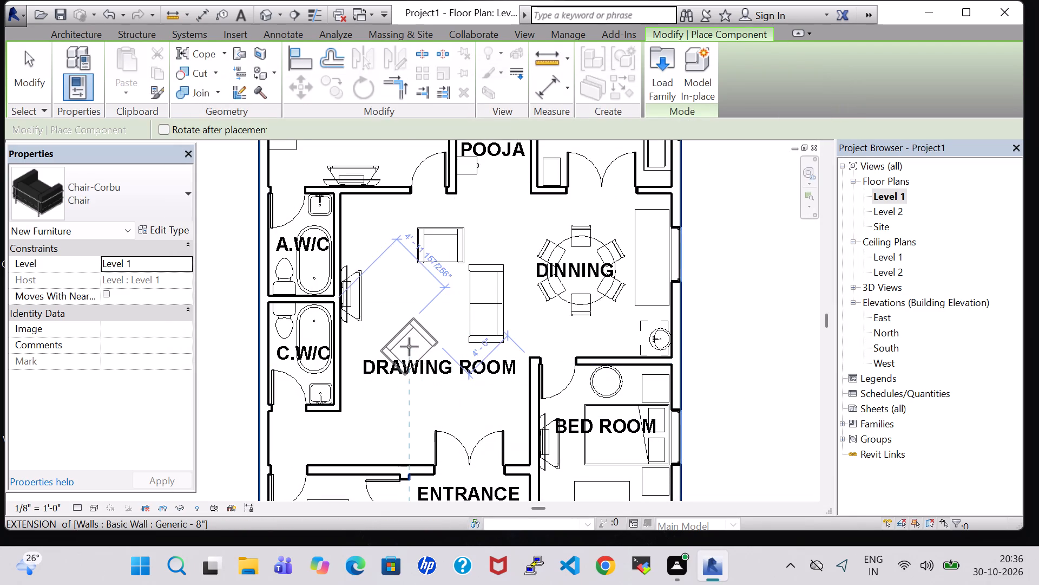
key("space")
key("space")
key("space")
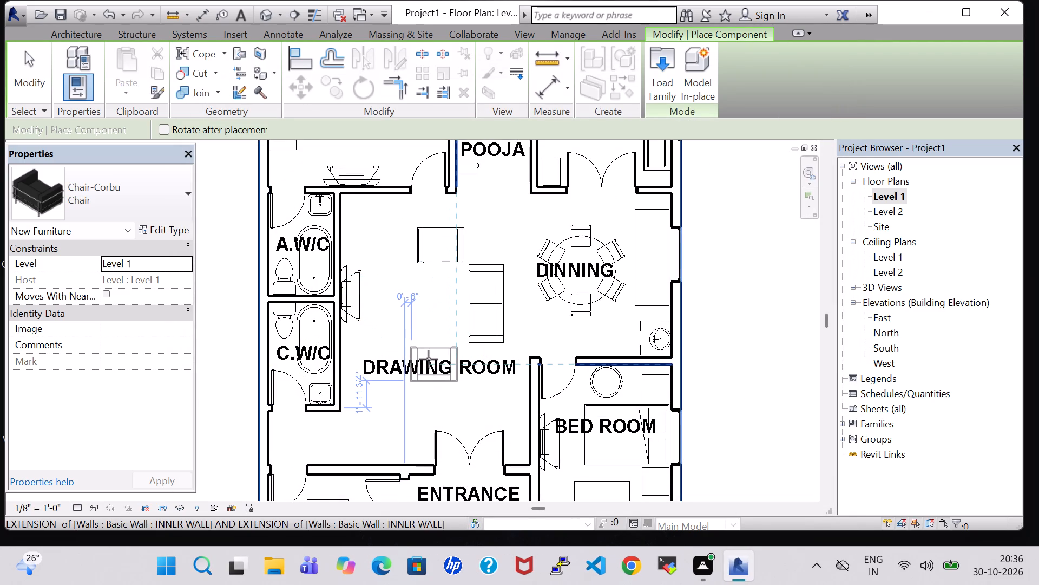
left_click(429, 359)
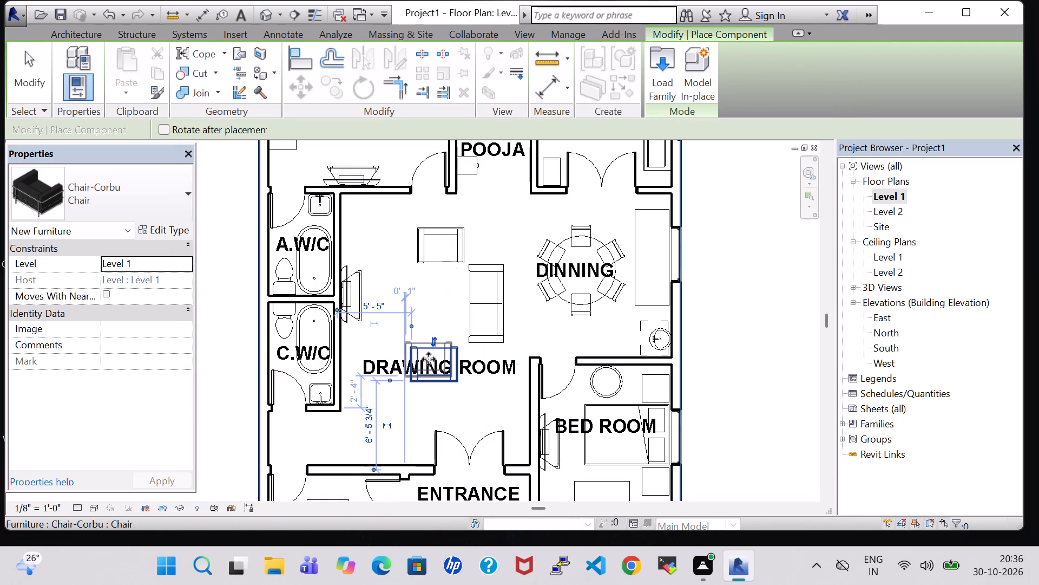
key("Escape")
key("Escape")
left_click(444, 346)
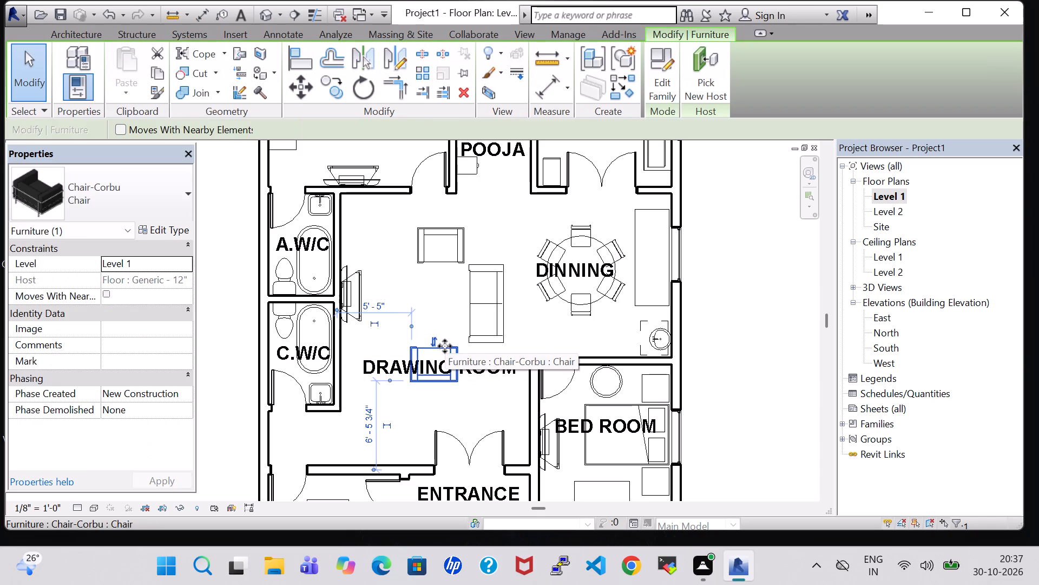
key("Right")
key("Right")
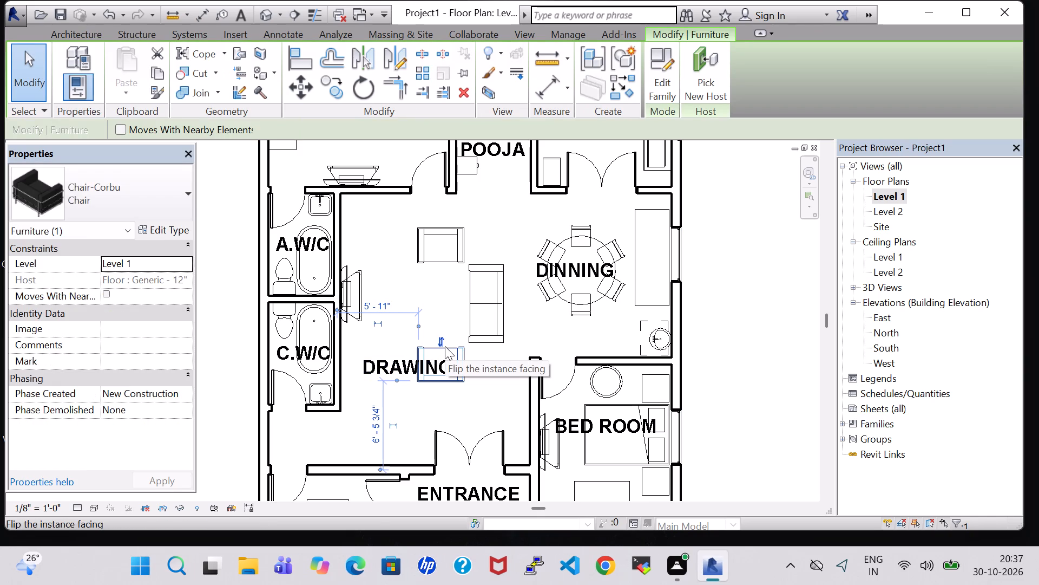
key("Left")
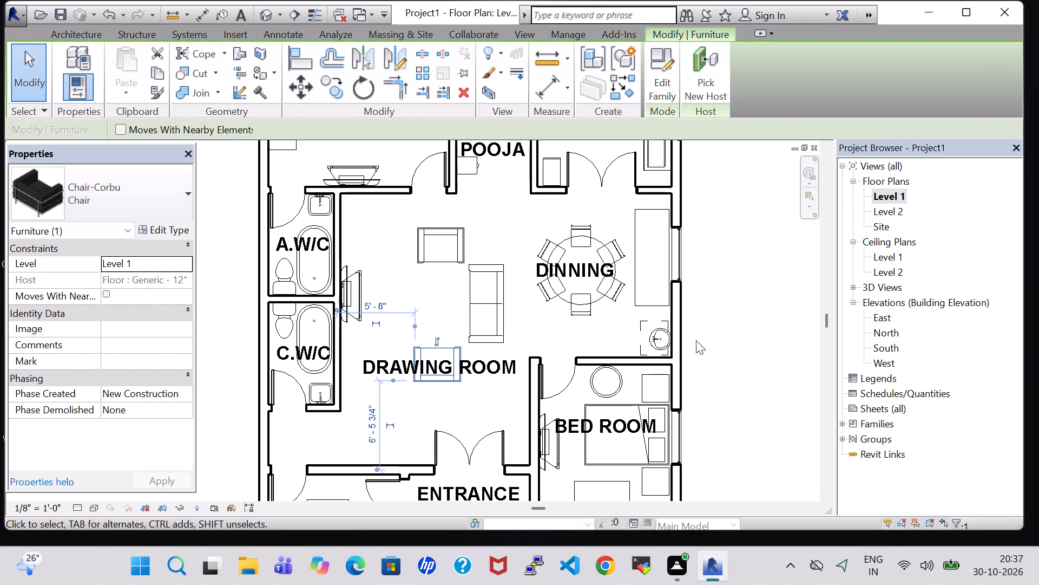
left_click(697, 340)
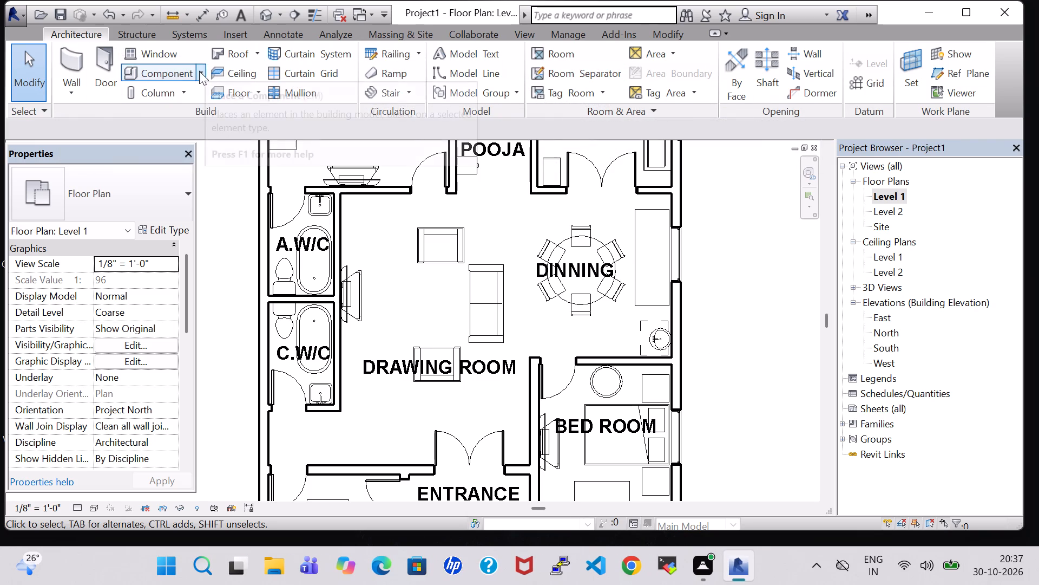
Load the Table-Dining Oval family from the Tables folder of the US Imperial furniture library.
left_click(152, 69)
left_click(663, 72)
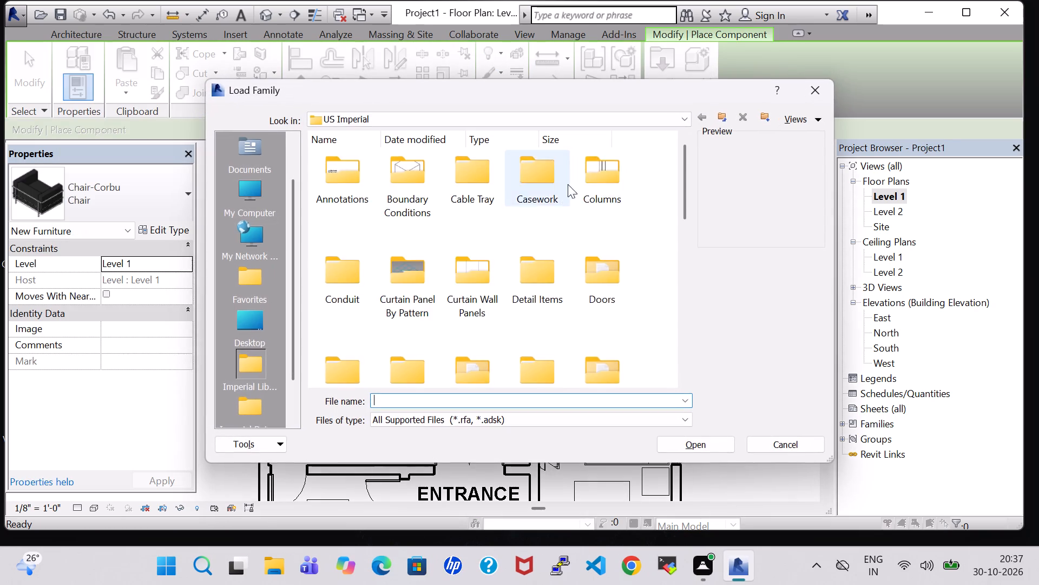
scroll(551, 203, "down", 1)
double_click(617, 206)
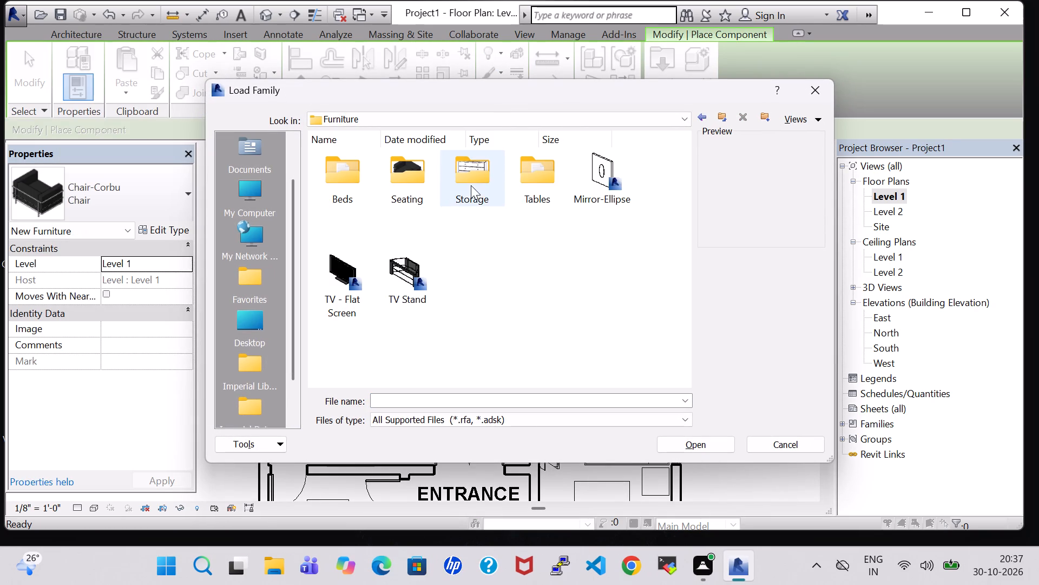
double_click(530, 184)
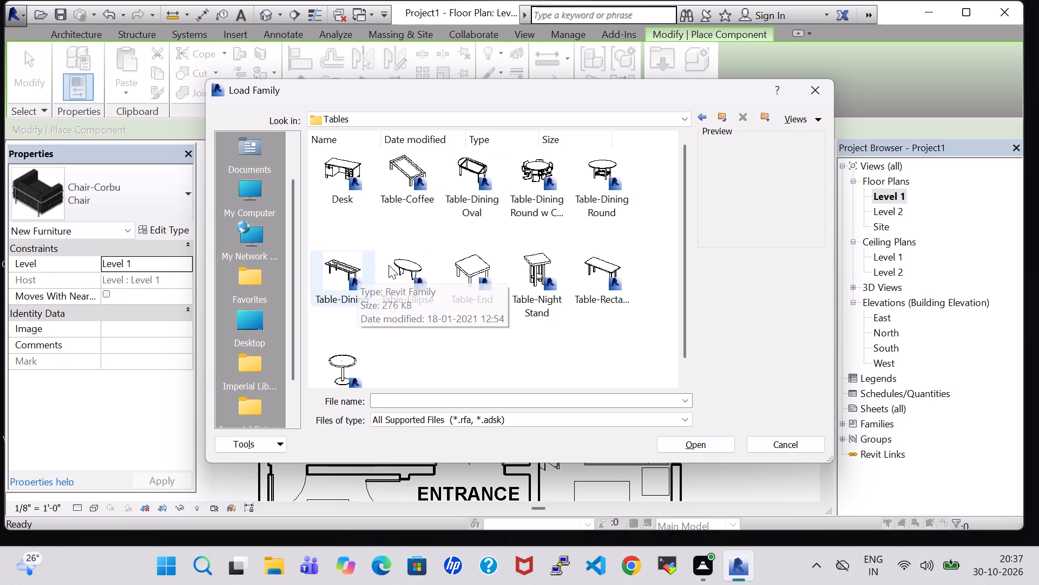
left_click(463, 194)
left_click(690, 451)
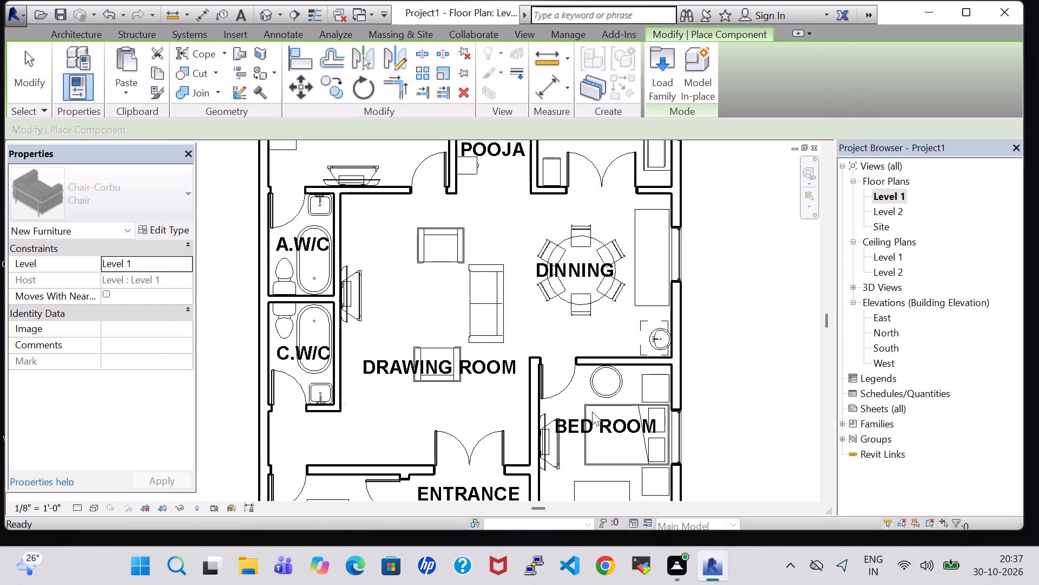
Place the 36" x 72" oval table between the two Corbu chairs, rotated with its long side parallel to the sofa.
key("space")
key("space")
scroll(438, 310, "up", 2)
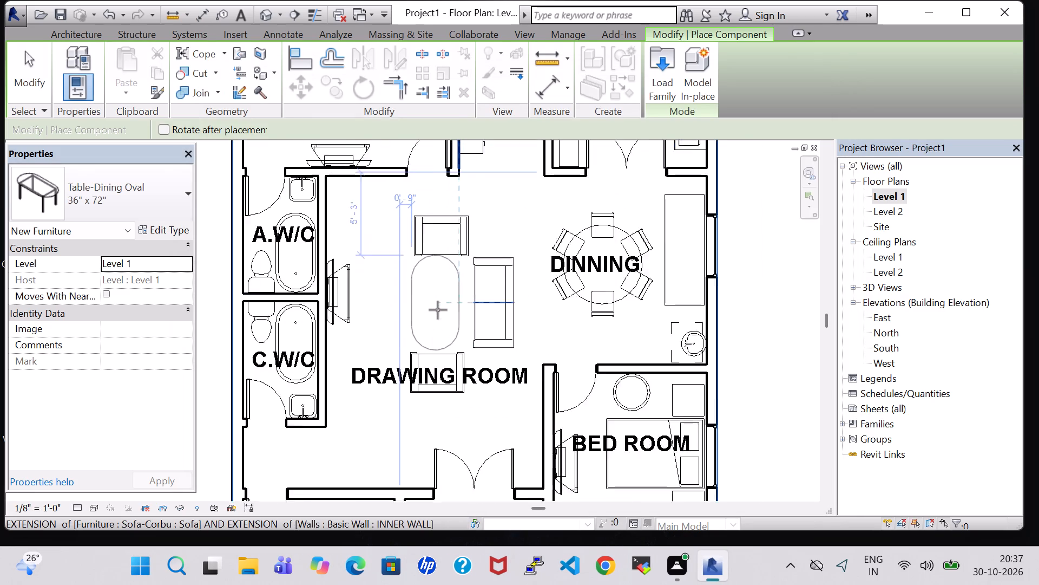
left_click(438, 310)
key("Escape")
key("Escape")
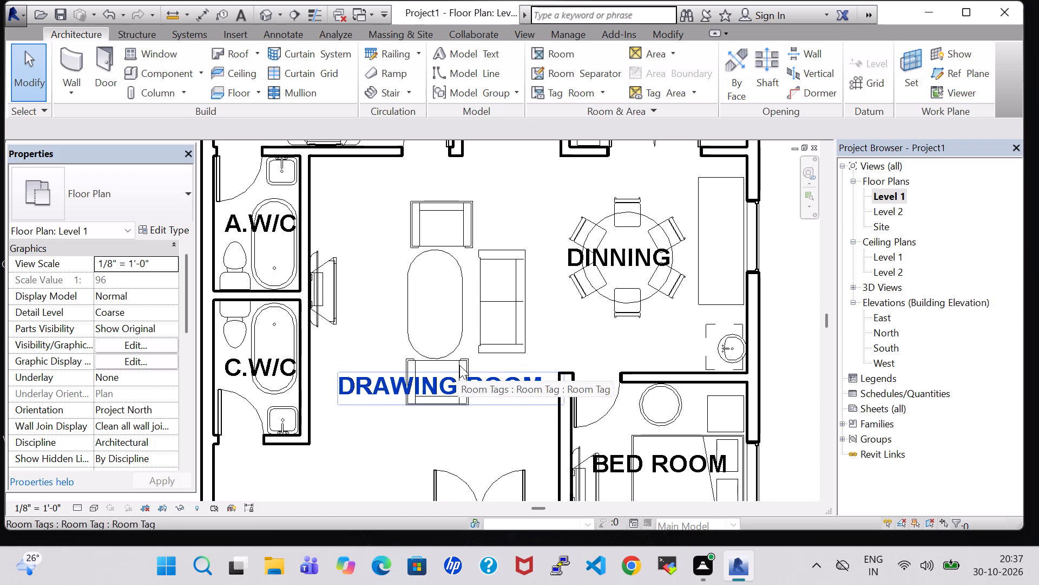
Nudge the DRAWING ROOM room tag sixteen steps toward the entrance, clear of the Corbu chair.
left_click(437, 440)
left_click(496, 392)
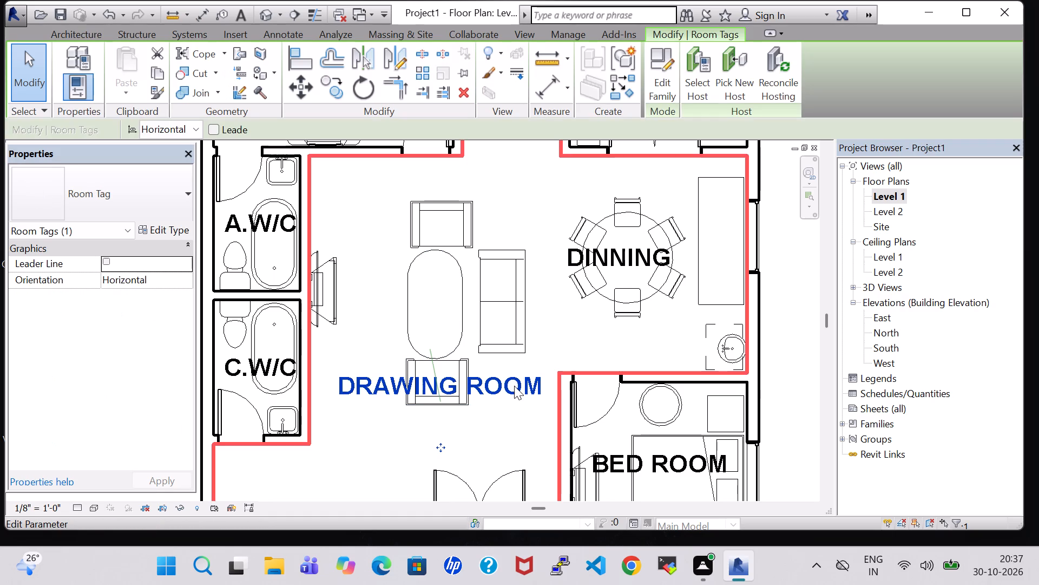
key("Down")
key("Down")
key("Down")
key("Down")
key("Down")
key("Down")
key("Down")
key("Down")
key("Down")
key("Down")
key("Down")
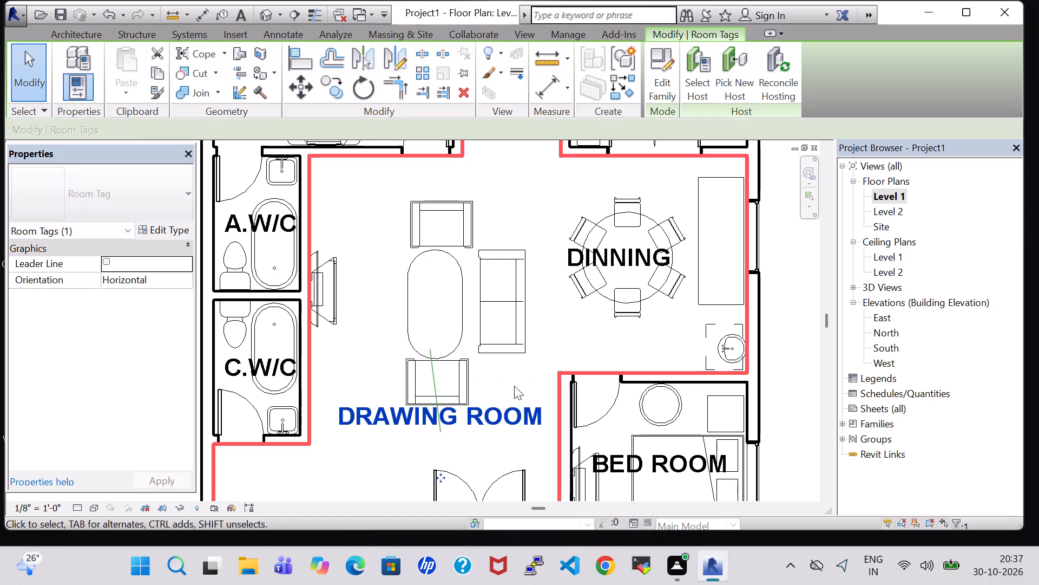
key("Down")
key("Down")
key("Down")
key("Down")
key("Down")
left_click(514, 386)
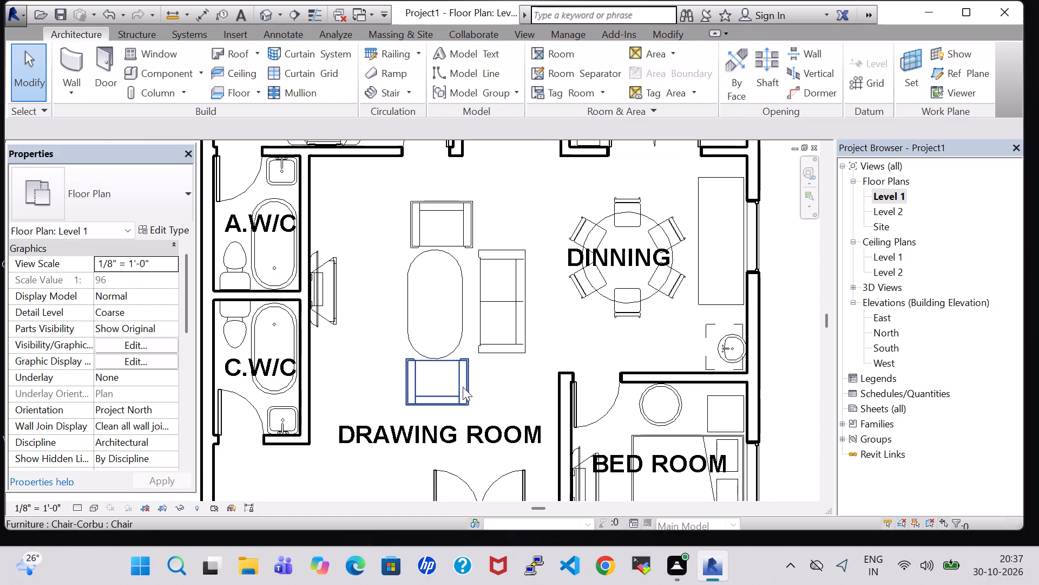
Nudge the entrance-side Corbu chair one step away from the oval table and the pooja-side chair three steps toward the TV wall.
left_click(463, 387)
key("Down")
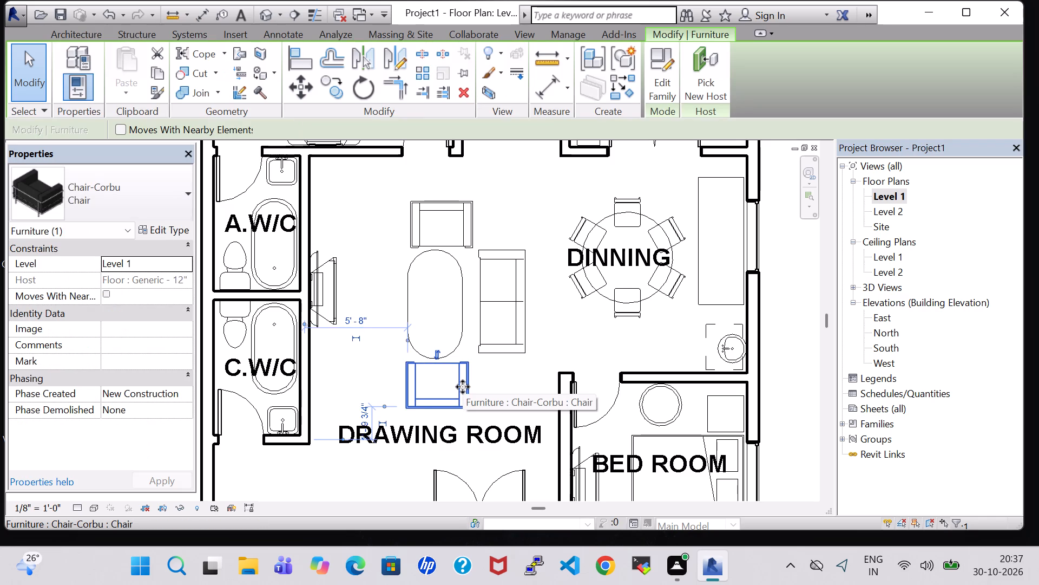
left_click(454, 231)
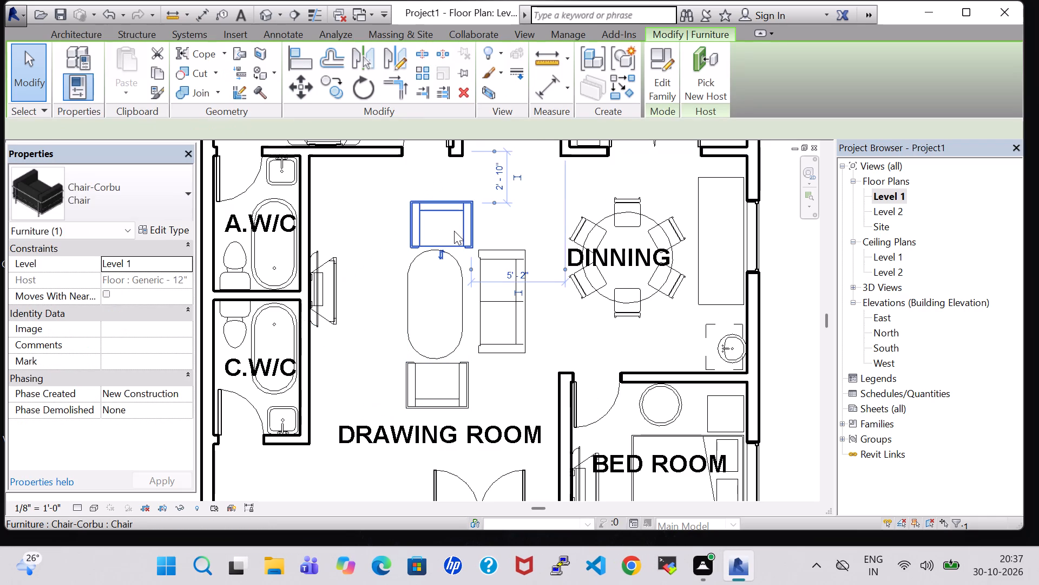
key("Left")
key("Left")
key("Left")
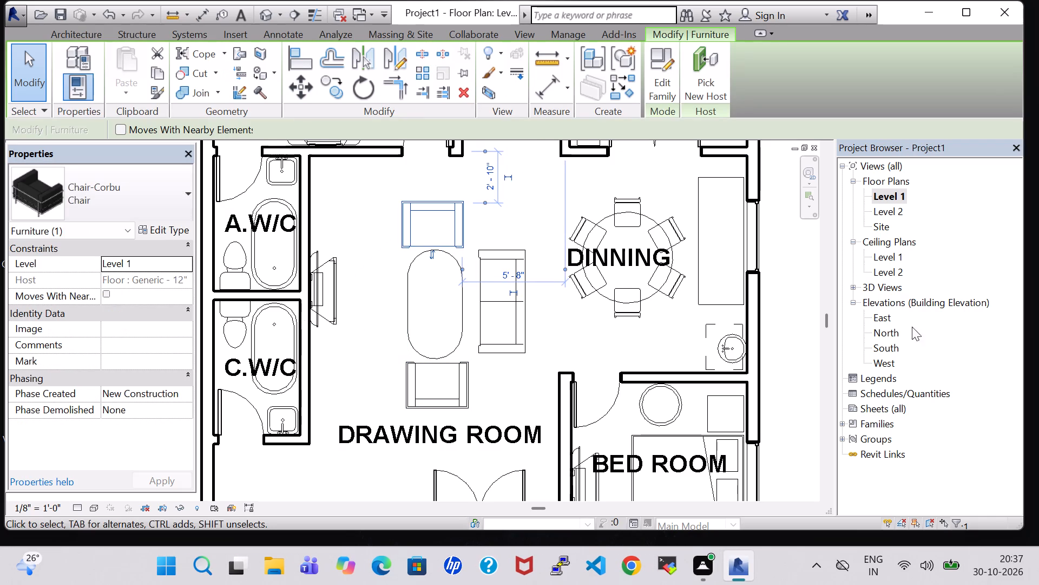
left_click(785, 339)
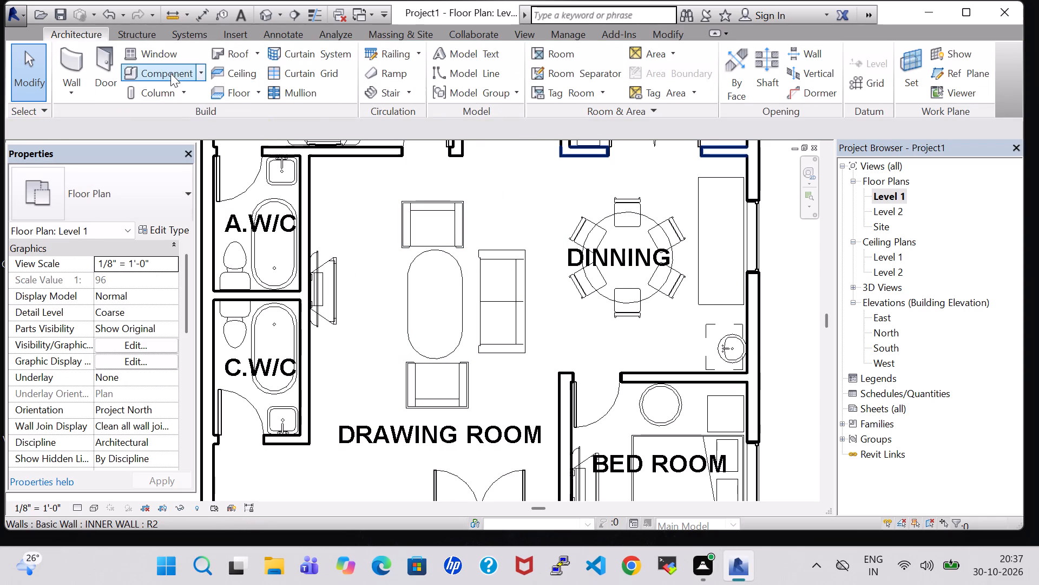
Load the Table-Coffee family from the Tables folder of the US Imperial furniture library.
left_click(169, 73)
left_click(668, 95)
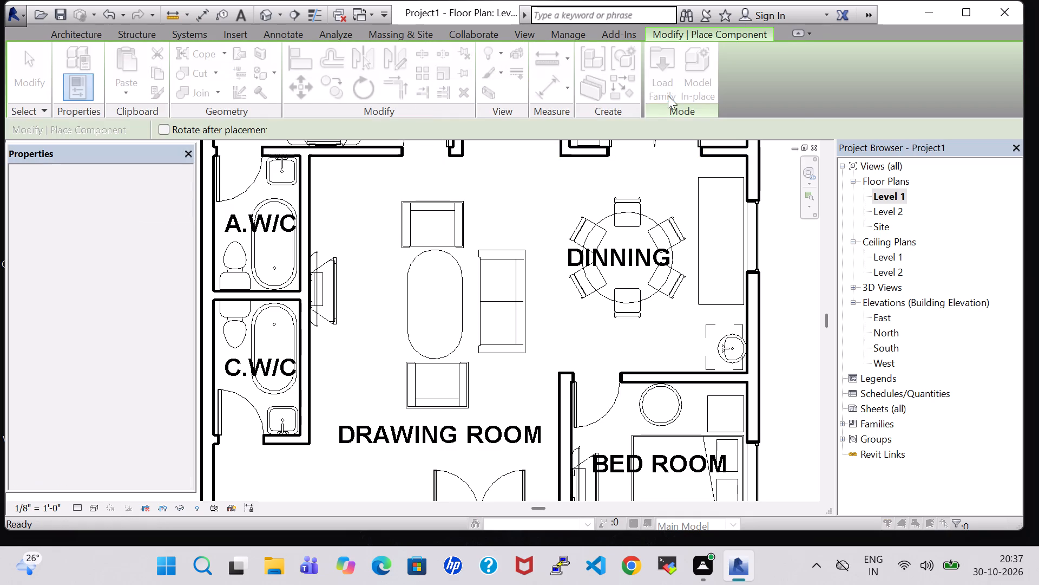
scroll(583, 264, "down", 1)
double_click(611, 232)
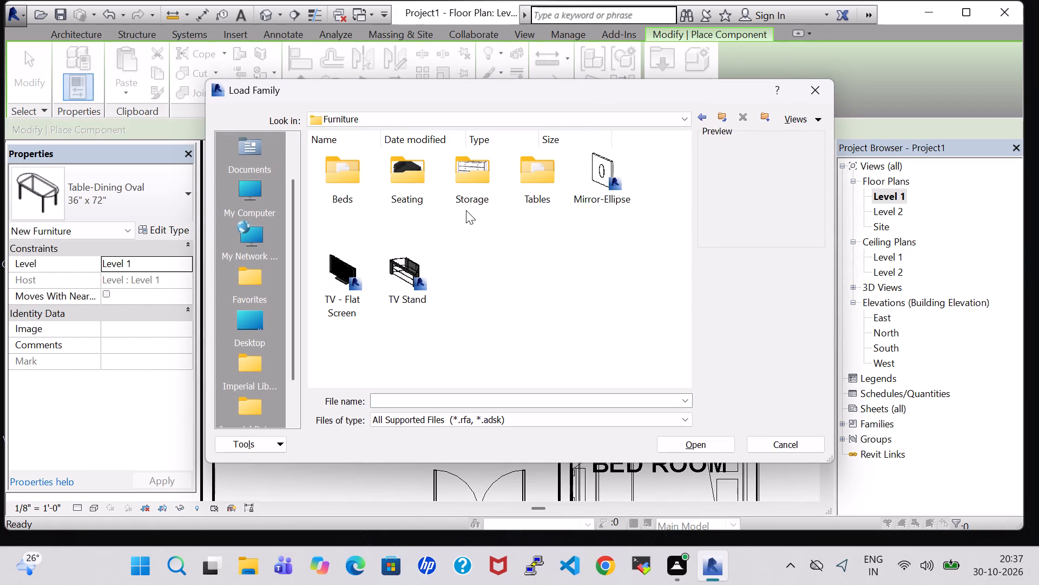
double_click(529, 186)
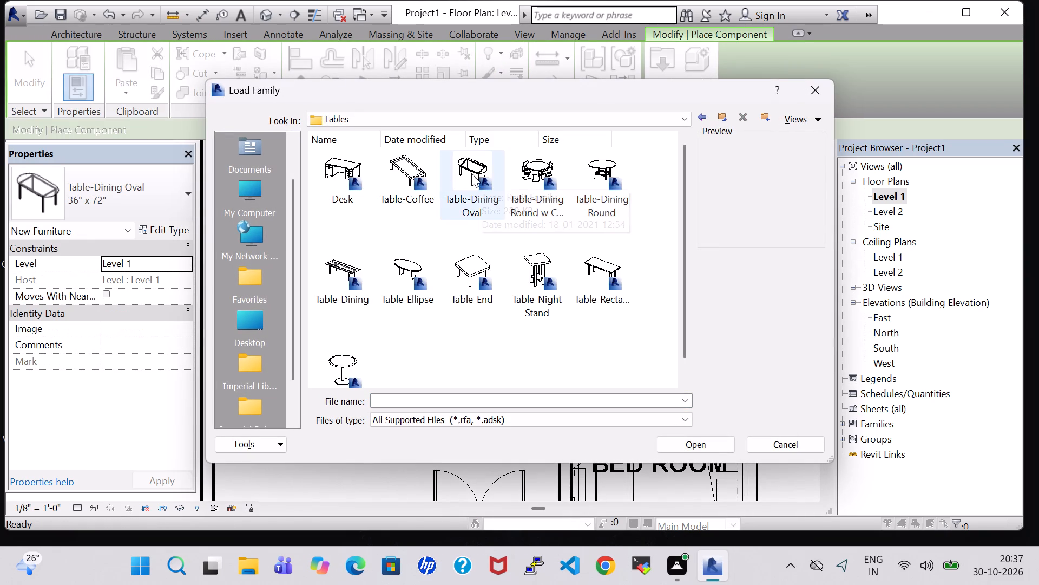
left_click(392, 185)
left_click(693, 451)
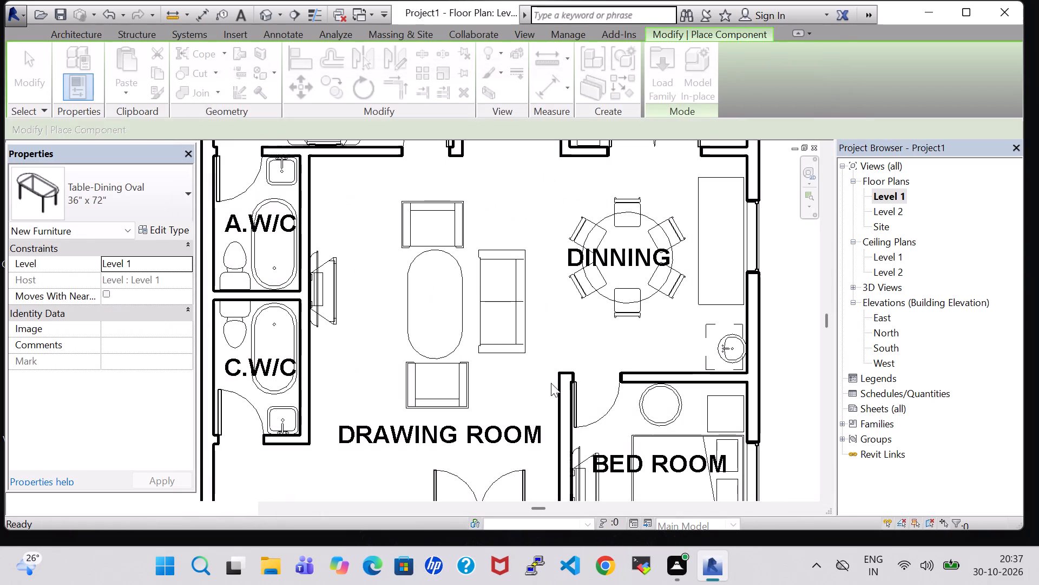
Place two 24" x 24" x 24" coffee tables in the drawing room, one at each end of the Corbu sofa.
left_click(500, 377)
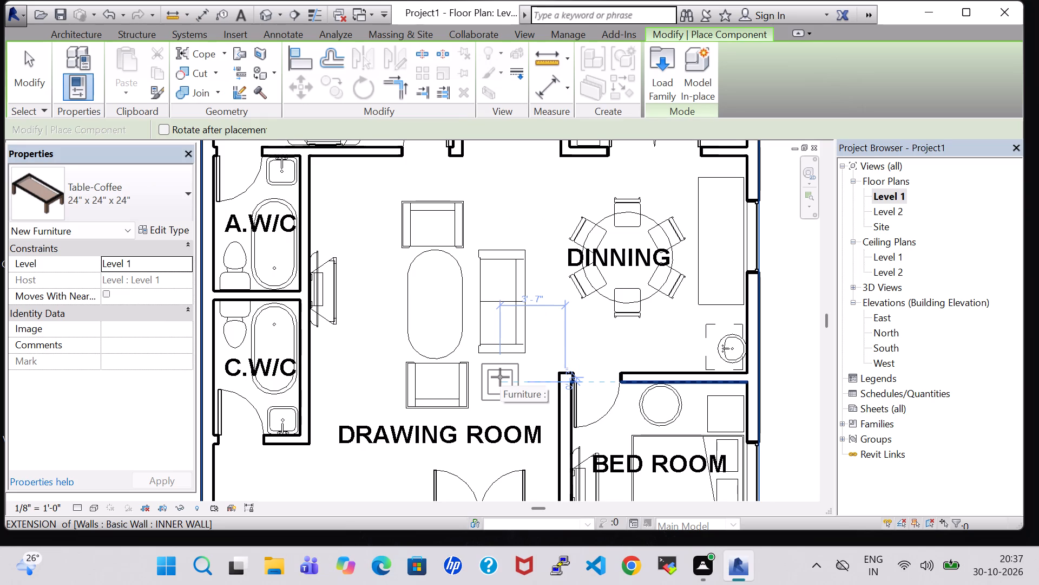
left_click(498, 220)
key("Escape")
key("Escape")
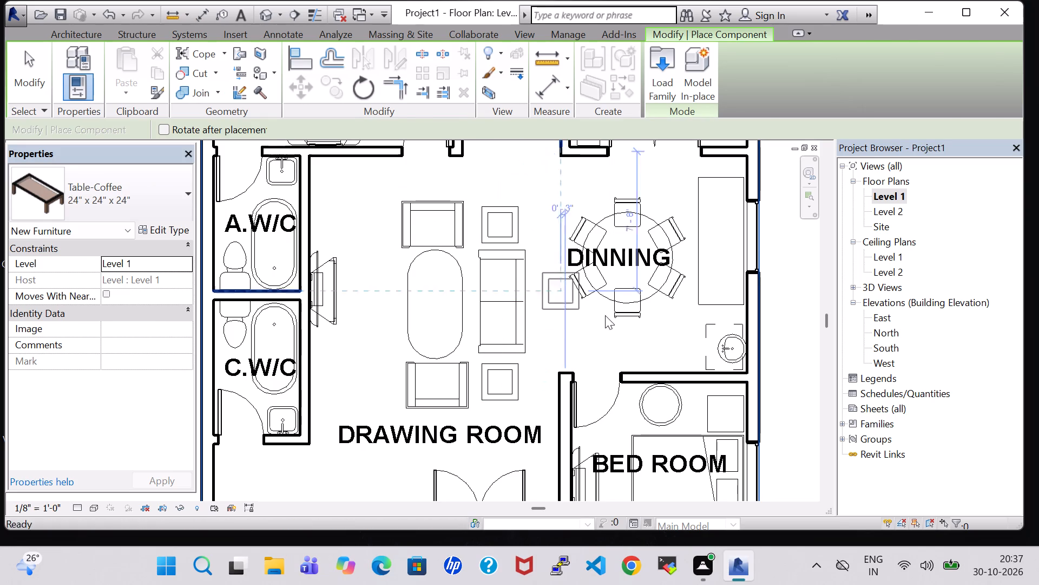
Nudge both coffee tables one net step toward the TV wall, and toward the sofa by two steps (entrance side) and one step (pooja side).
left_click(508, 371)
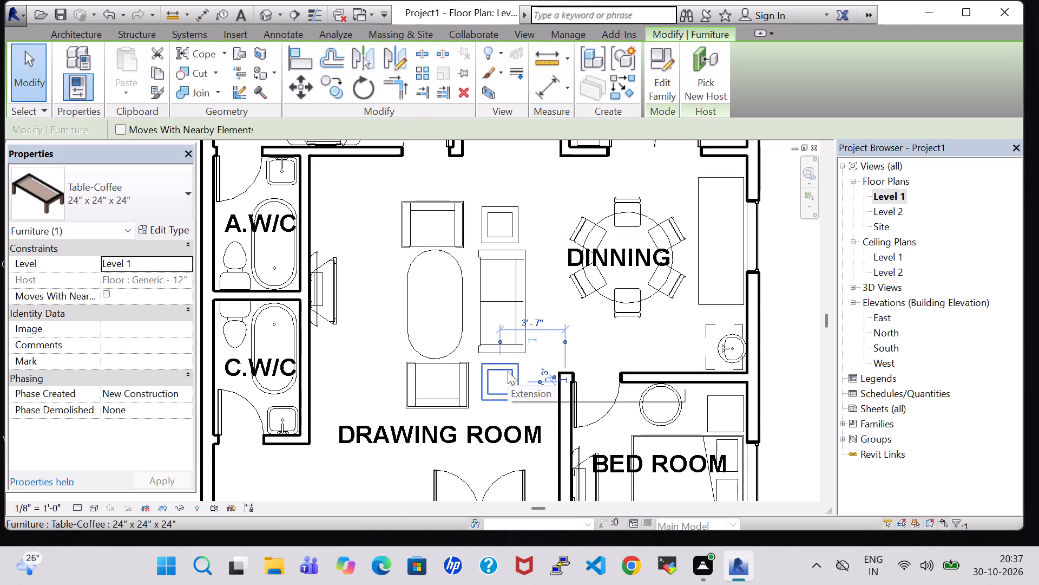
key("Up")
key("Left")
key("Left")
key("Up")
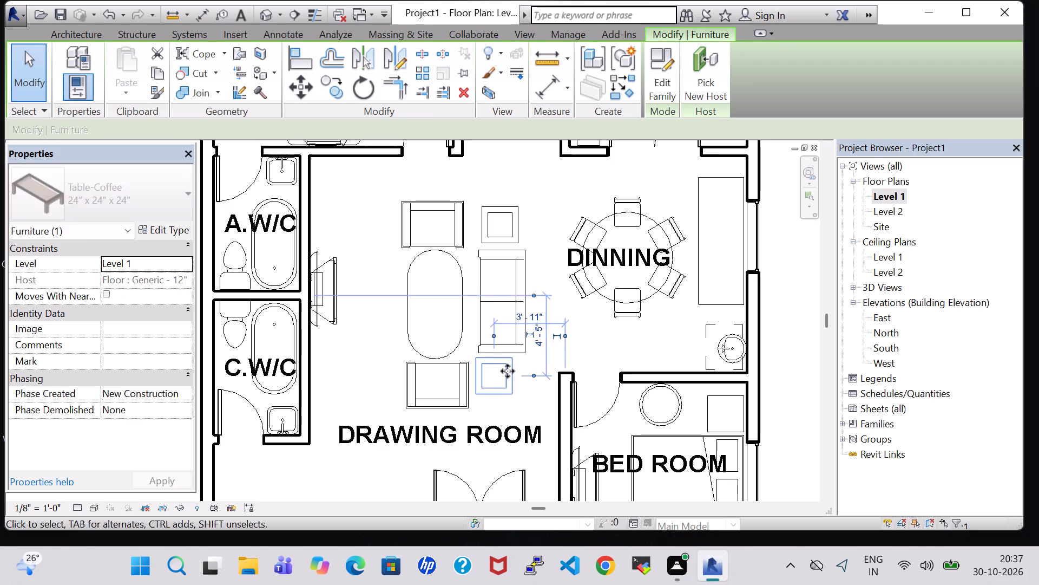
key("Right")
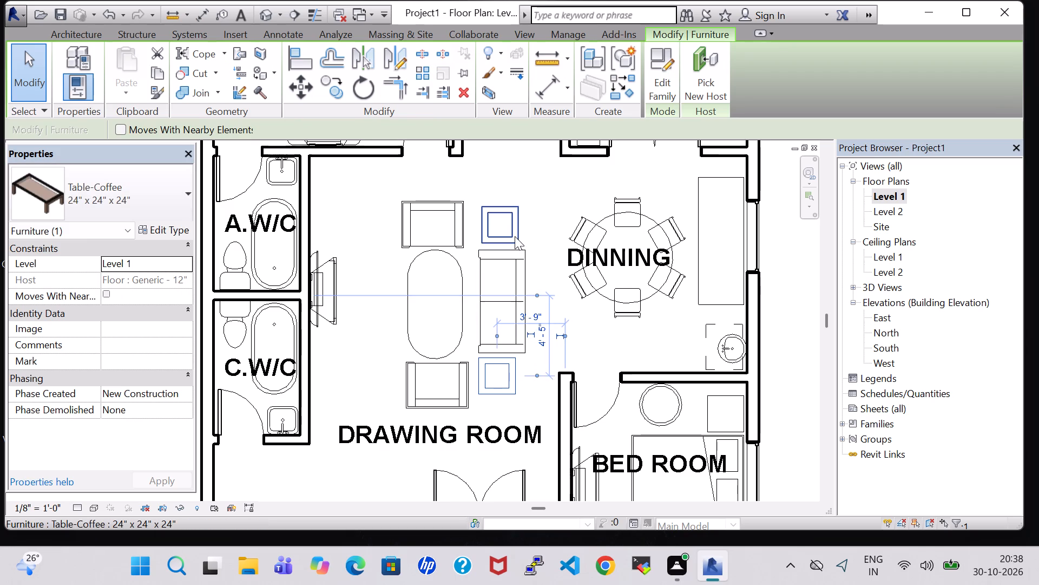
left_click(515, 236)
key("Left")
key("Down")
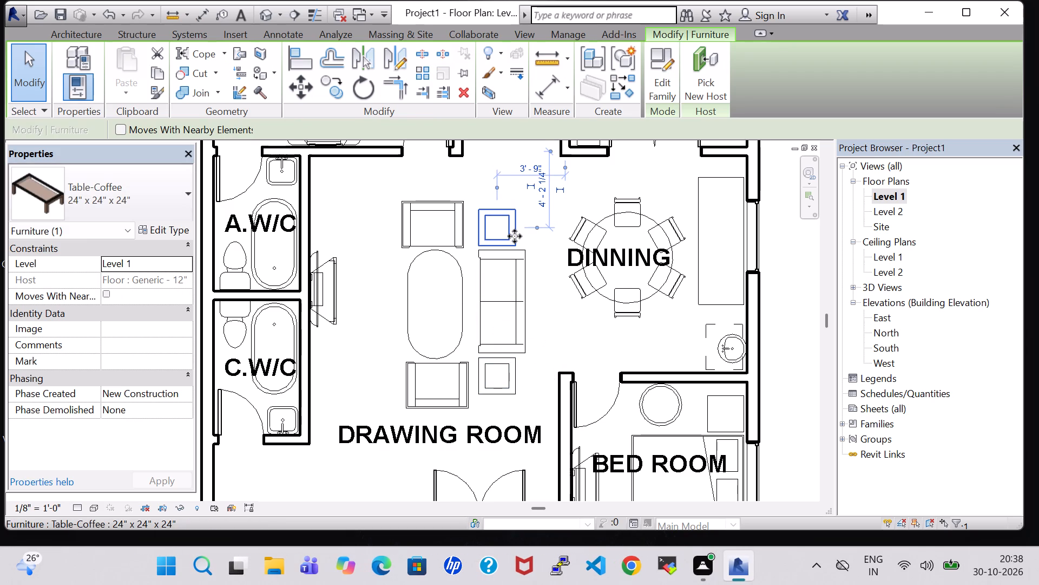
Nudge the pooja-side Corbu chair one step toward the sofa side, away from the TV wall.
left_click(457, 238)
key("Right")
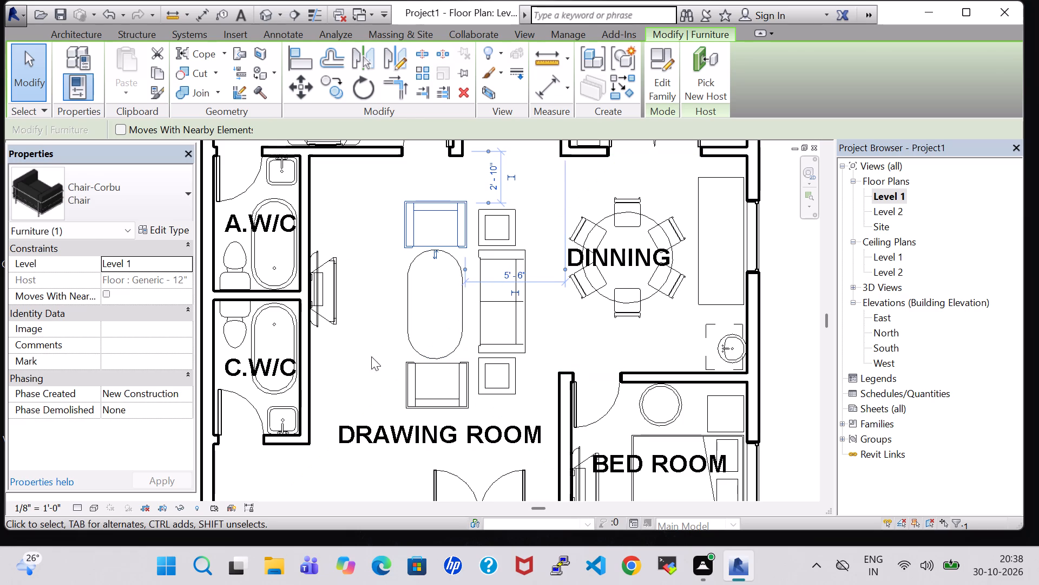
left_click(377, 373)
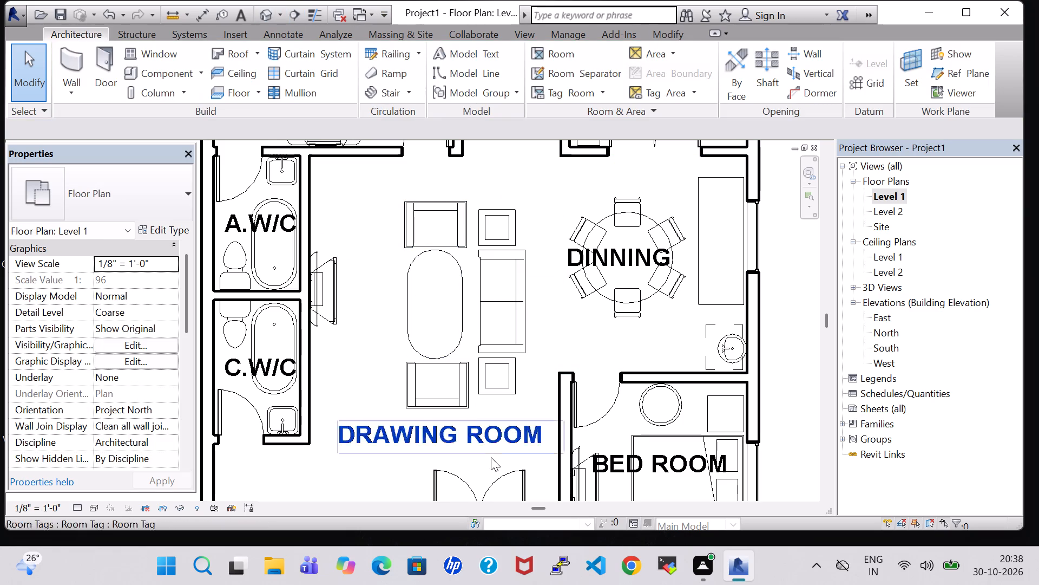
Nudge the DRAWING ROOM room tag thirty-one steps away from the entrance, so it lies across the oval table and sofa.
left_click(487, 445)
key("Up")
key("Up")
key("Up")
key("Up")
key("Up")
key("Up")
key("Up")
key("Up")
key("Up")
key("Up")
key("Up")
key("Up")
key("Up")
key("Up")
key("Up")
key("Up")
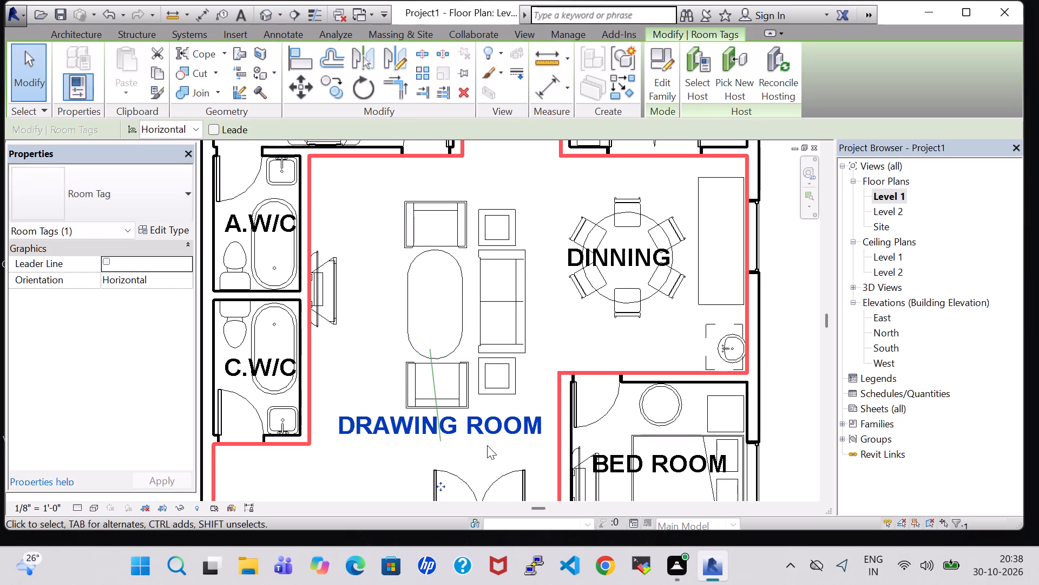
key("Up")
key("Up")
key("Up")
key("Up")
key("Up")
key("Up")
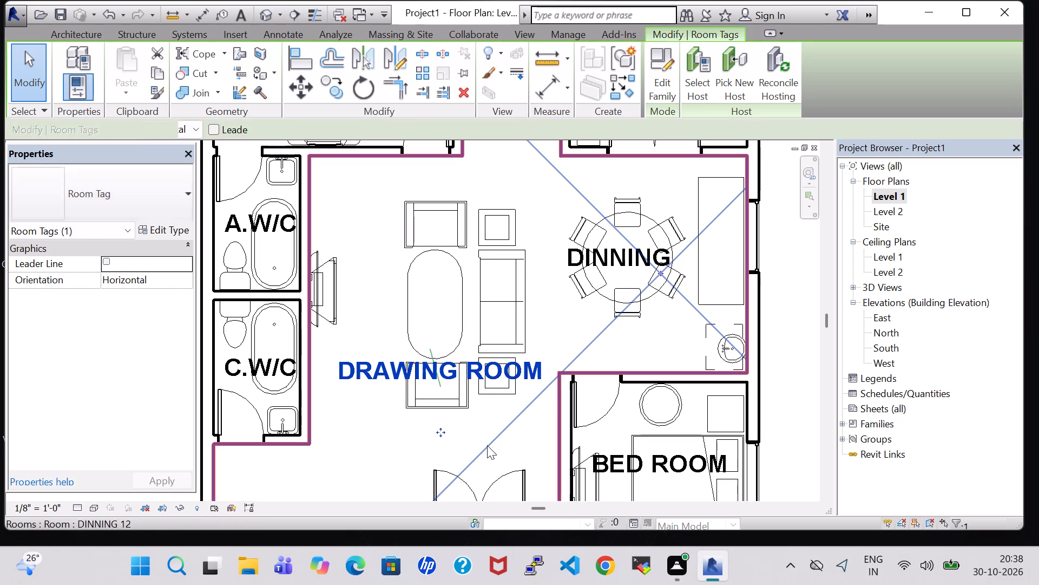
key("Up")
key("Up")
key("Up")
key("Up")
key("Up")
key("Up")
key("Up")
key("Up")
key("Up")
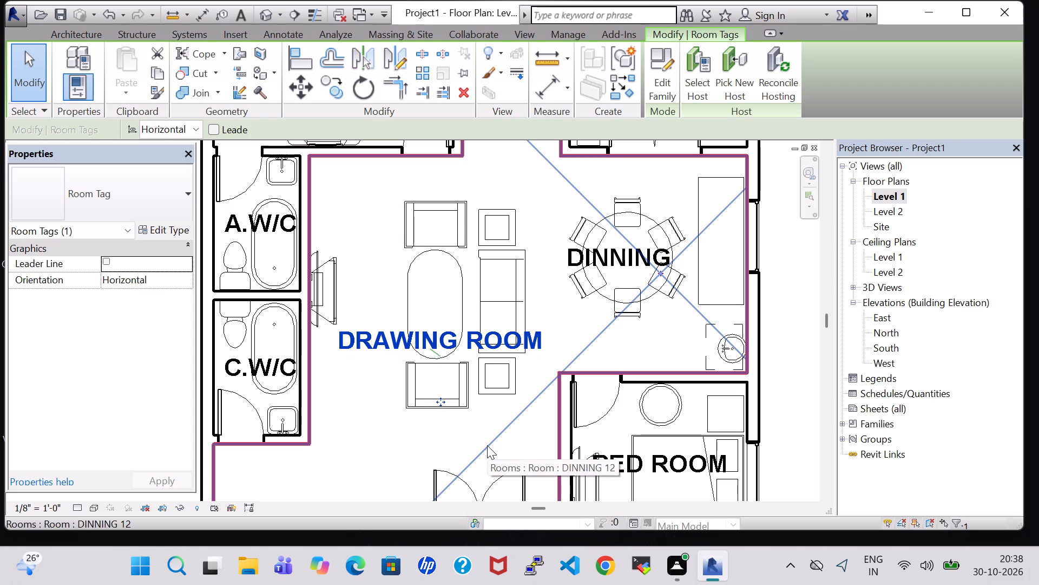
left_click(785, 358)
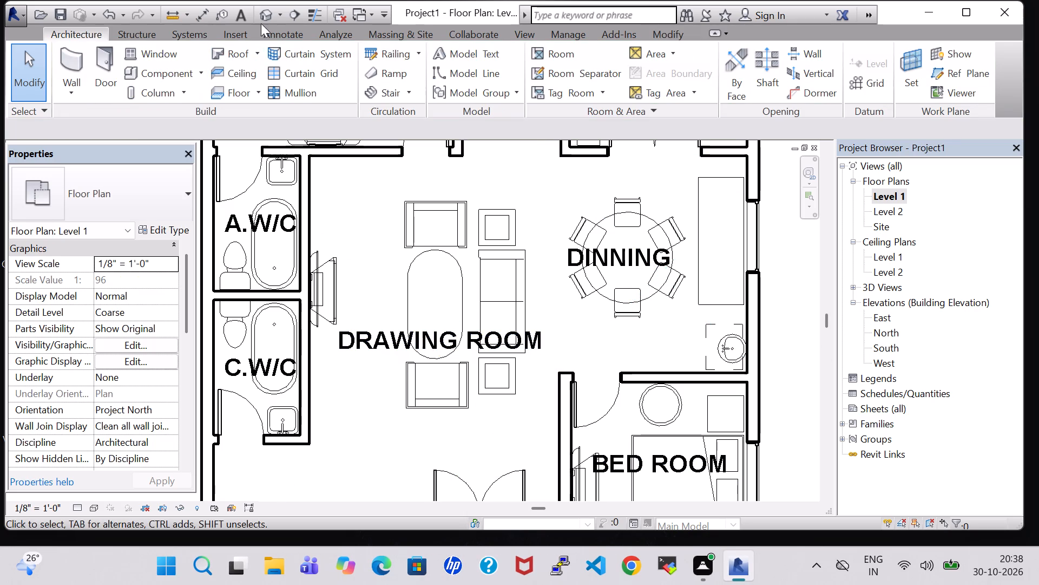
Examine the drawing room seating group and surrounding furnished rooms in the 3D view from above, and return to the Level 1 plan.
left_click(265, 18)
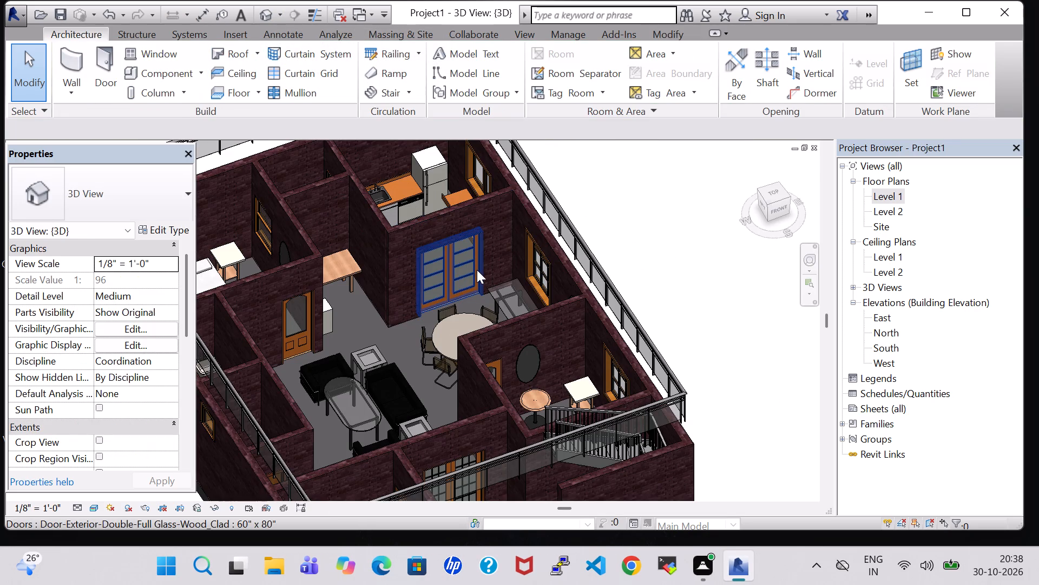
scroll(477, 270, "down", 1)
middle_click_drag(650, 243, 605, 360, "shift")
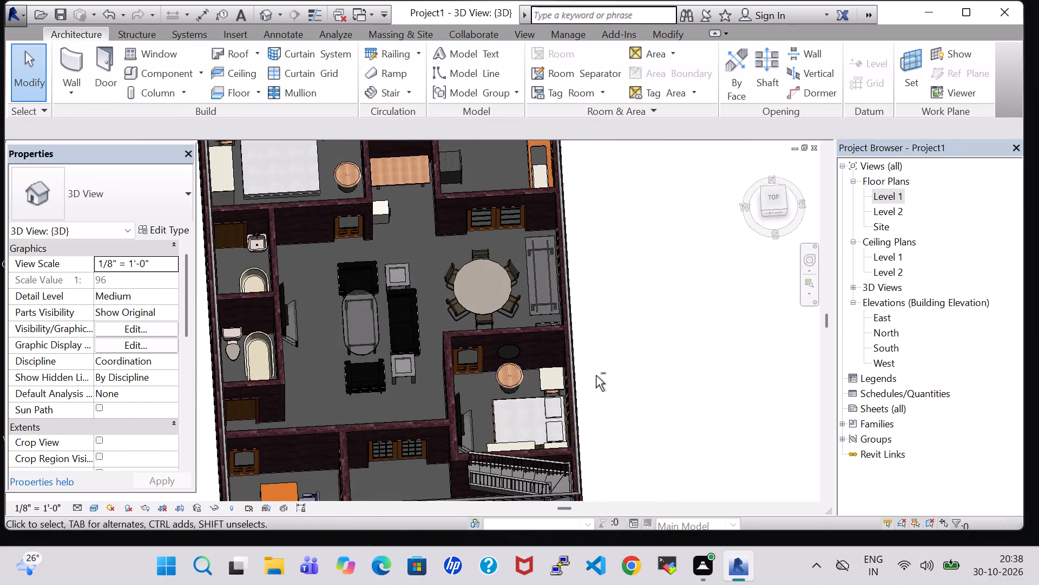
middle_click(593, 385, "shift")
scroll(607, 318, "up", 3)
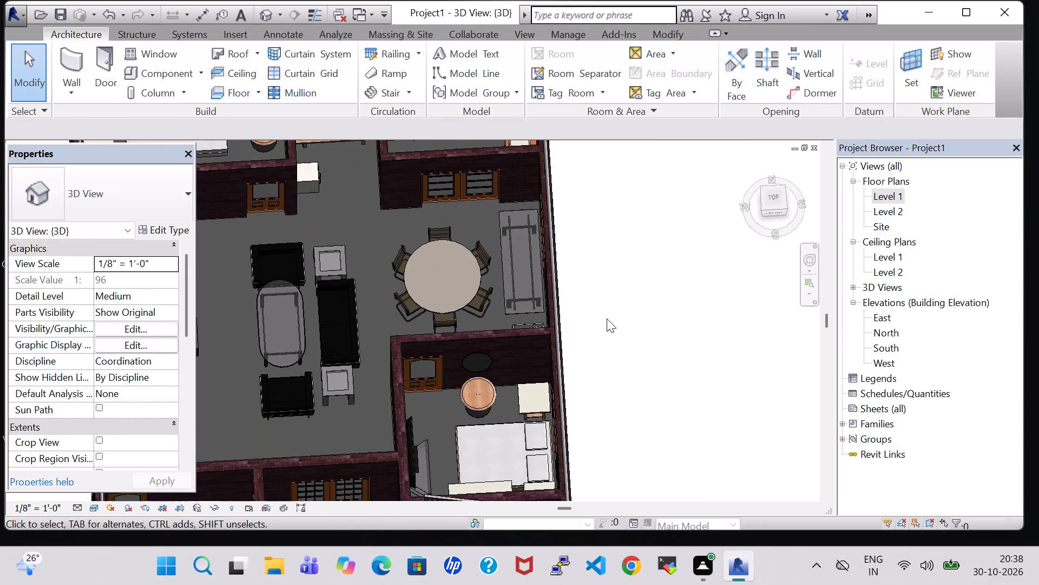
scroll(607, 318, "up", 1, "shift")
middle_click_drag(607, 318, 597, 310, "shift")
scroll(629, 319, "down", 4)
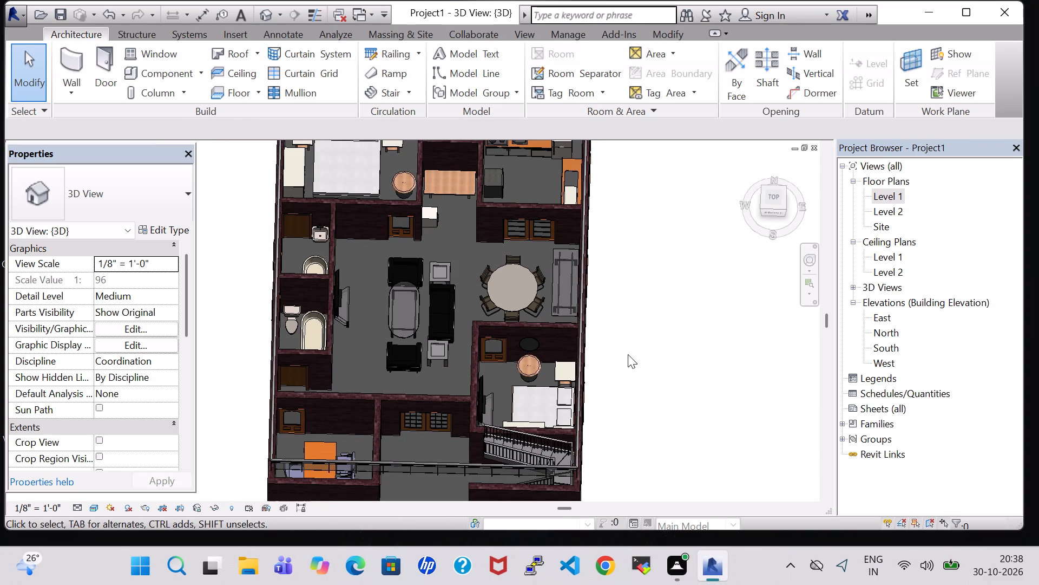
middle_click_drag(628, 354, 632, 362, "shift")
middle_click_drag(634, 350, 657, 354)
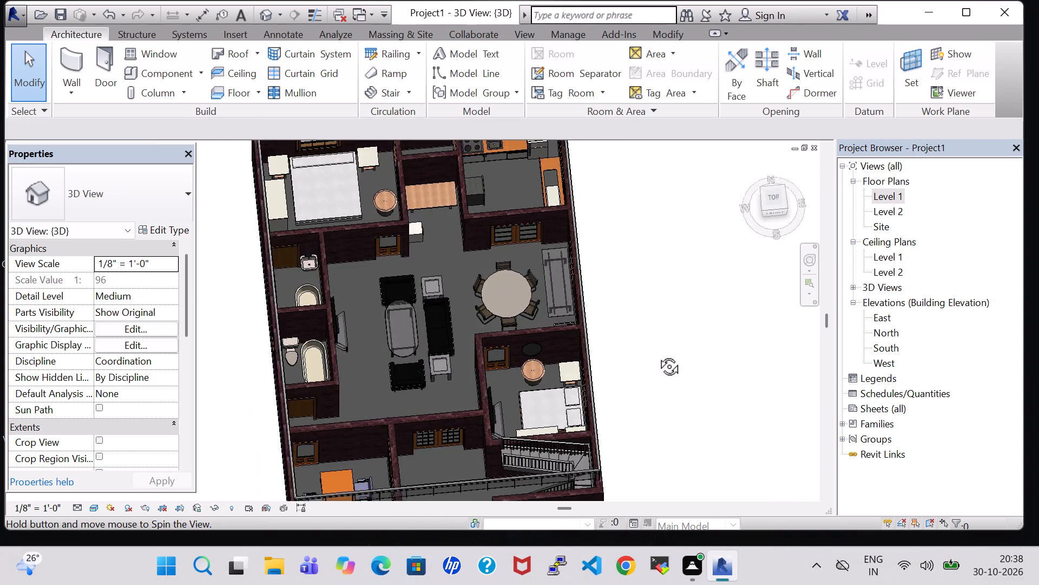
middle_click_drag(657, 354, 652, 363)
double_click(884, 195)
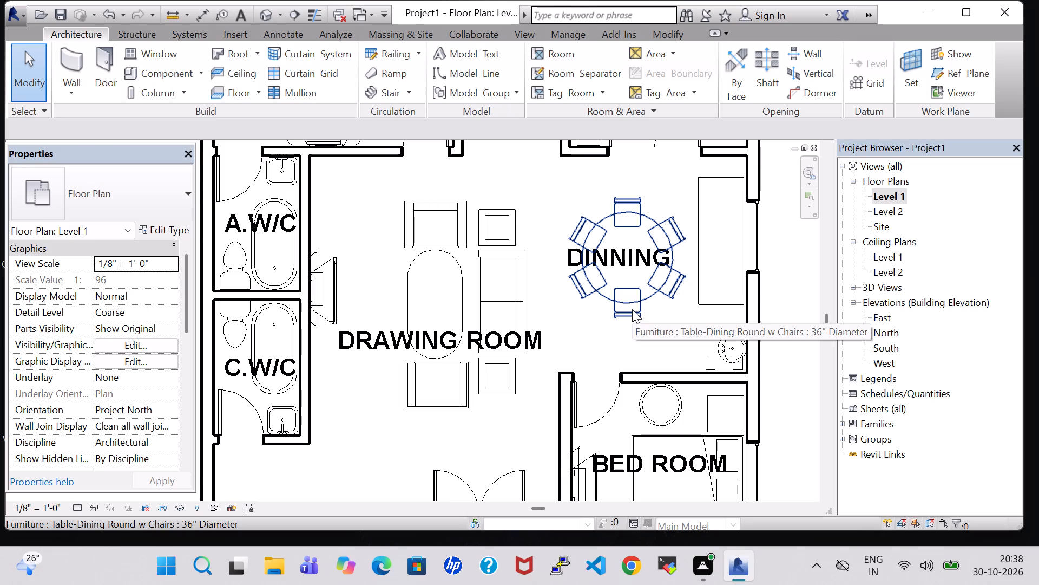
scroll(596, 312, "down", 3)
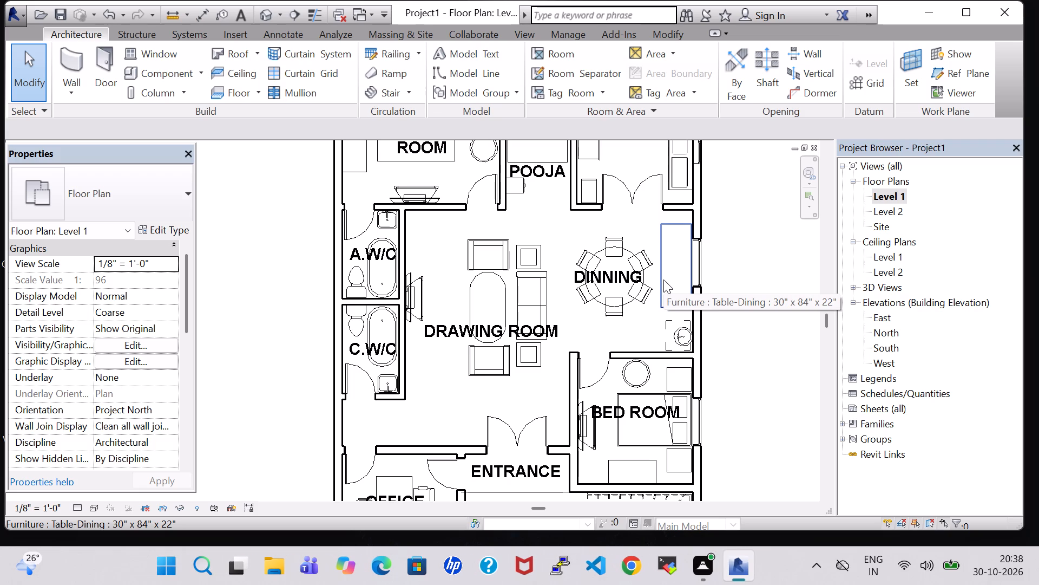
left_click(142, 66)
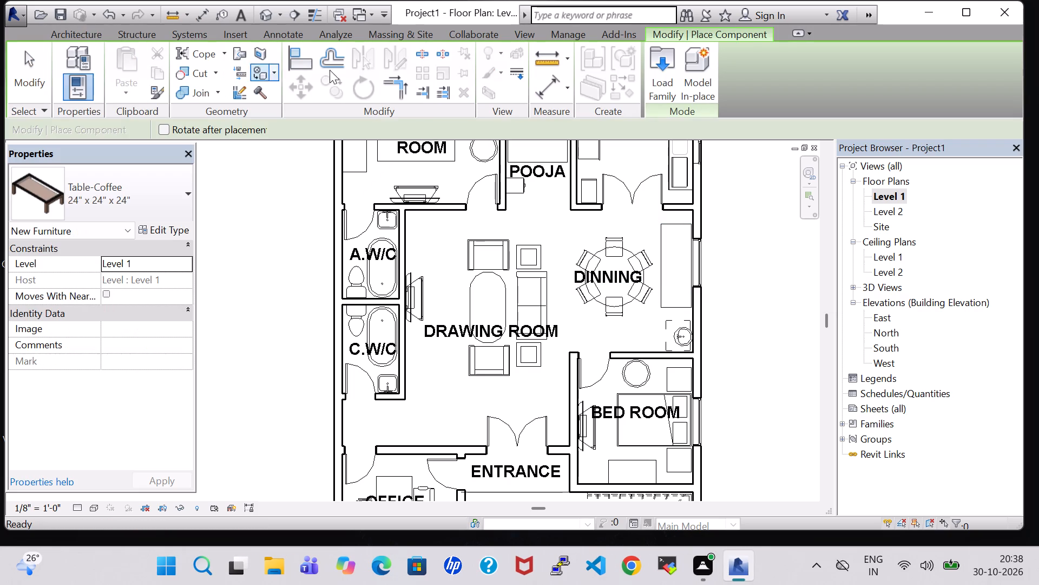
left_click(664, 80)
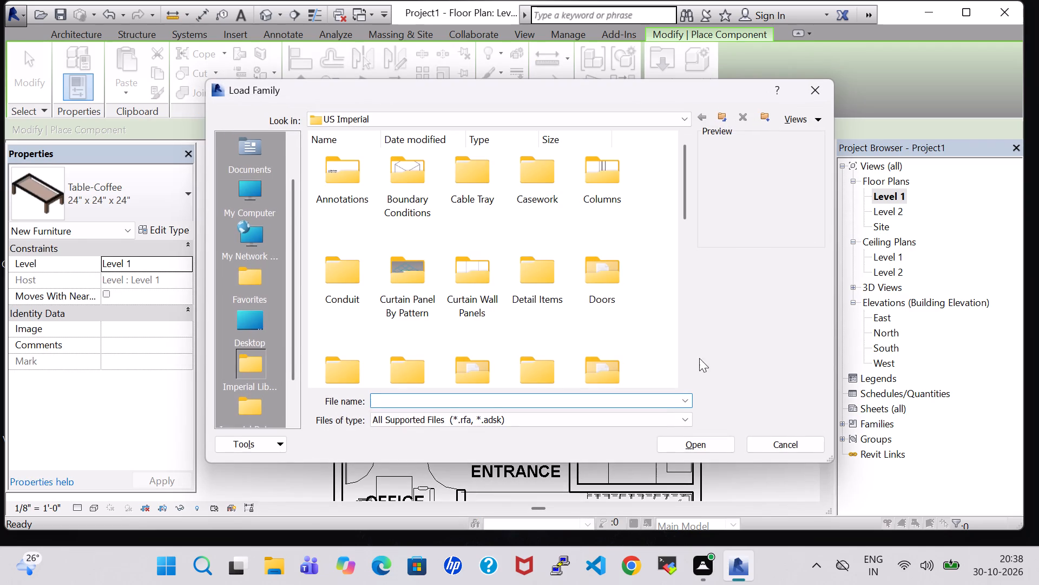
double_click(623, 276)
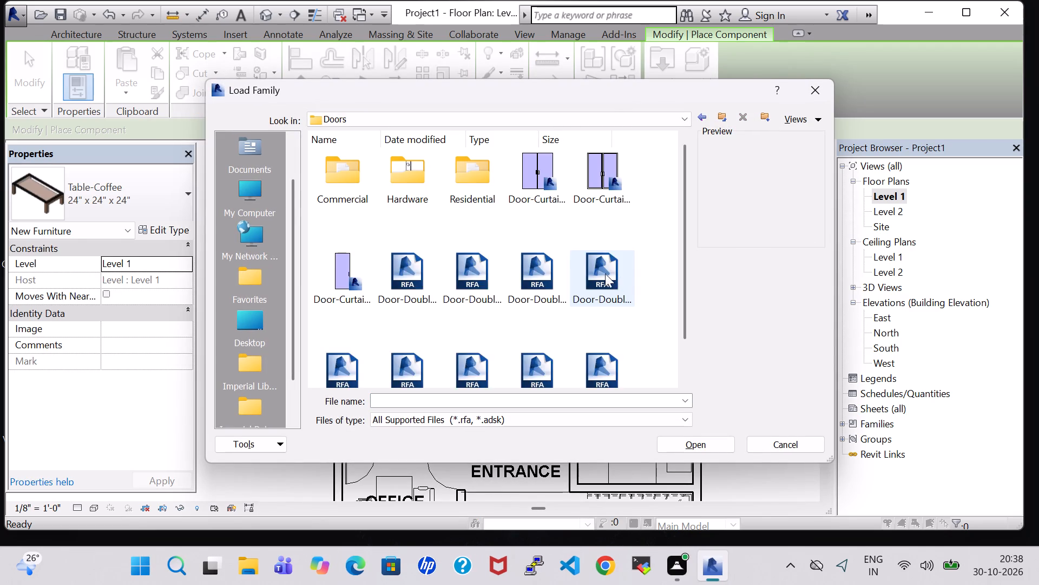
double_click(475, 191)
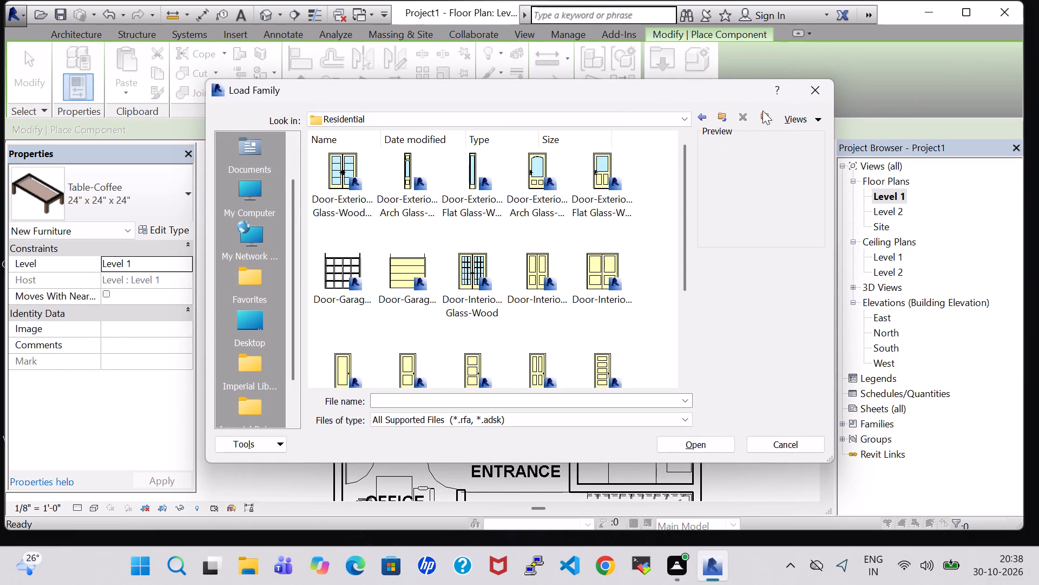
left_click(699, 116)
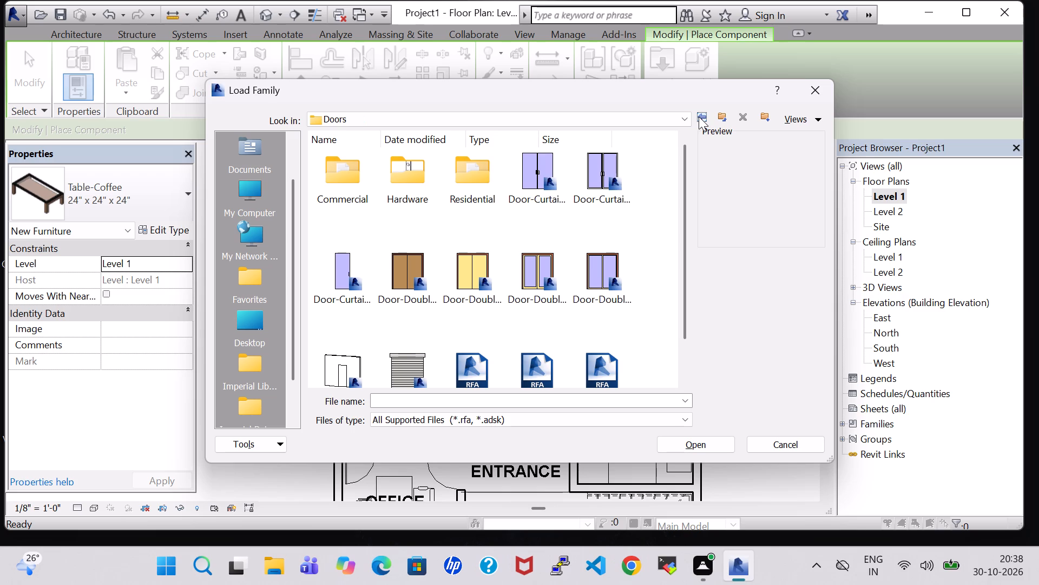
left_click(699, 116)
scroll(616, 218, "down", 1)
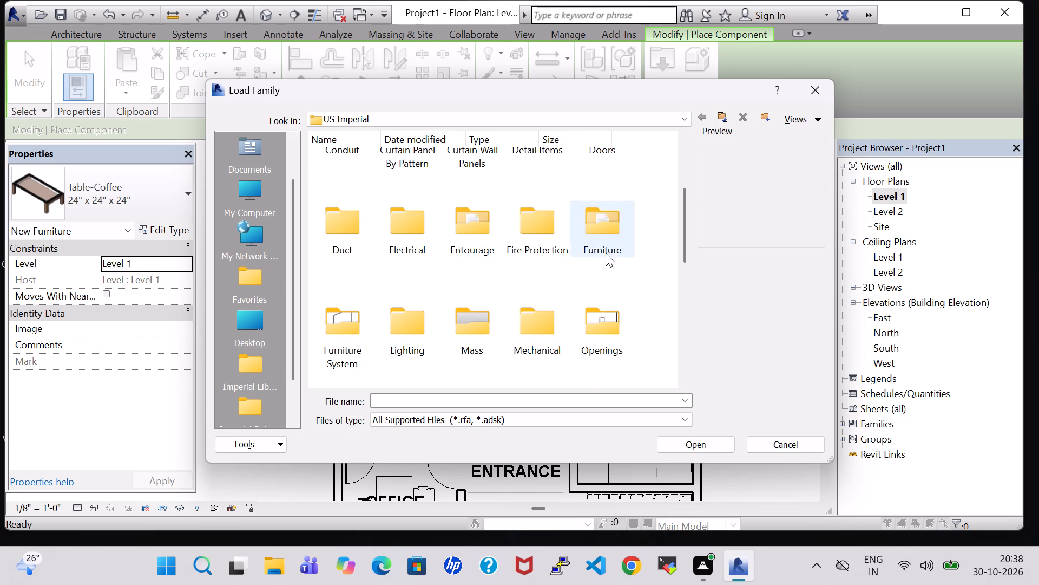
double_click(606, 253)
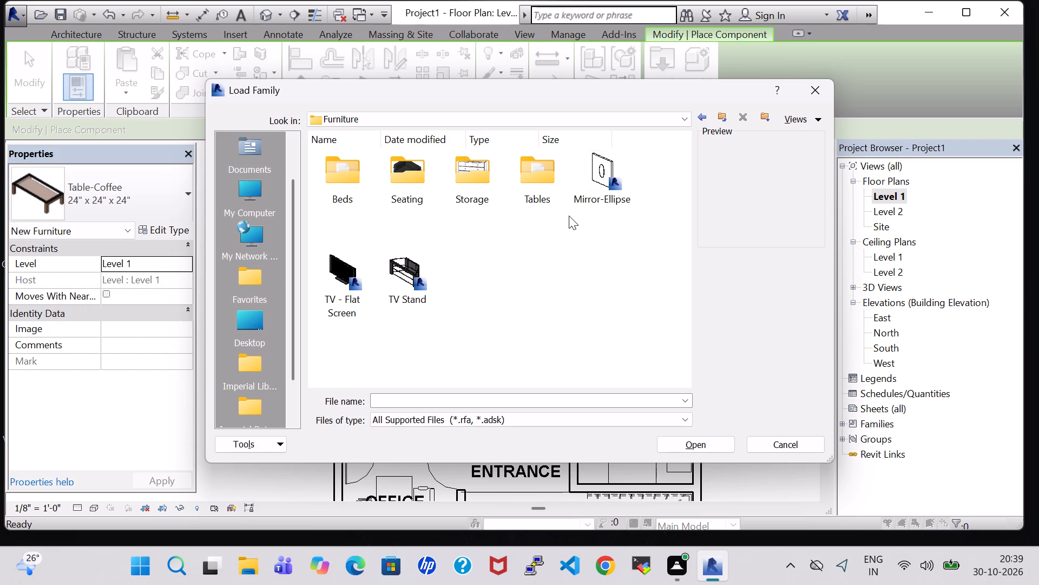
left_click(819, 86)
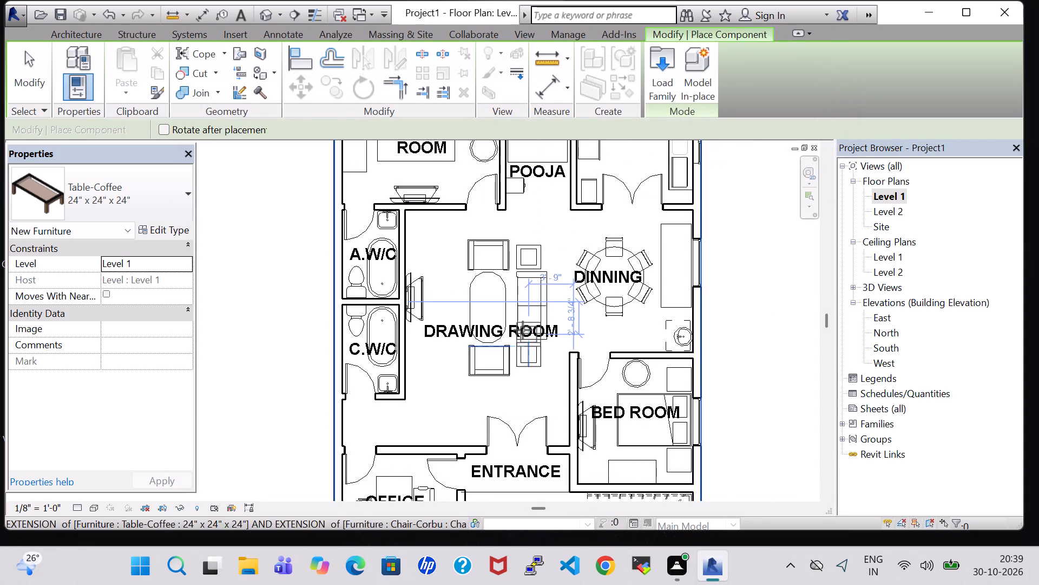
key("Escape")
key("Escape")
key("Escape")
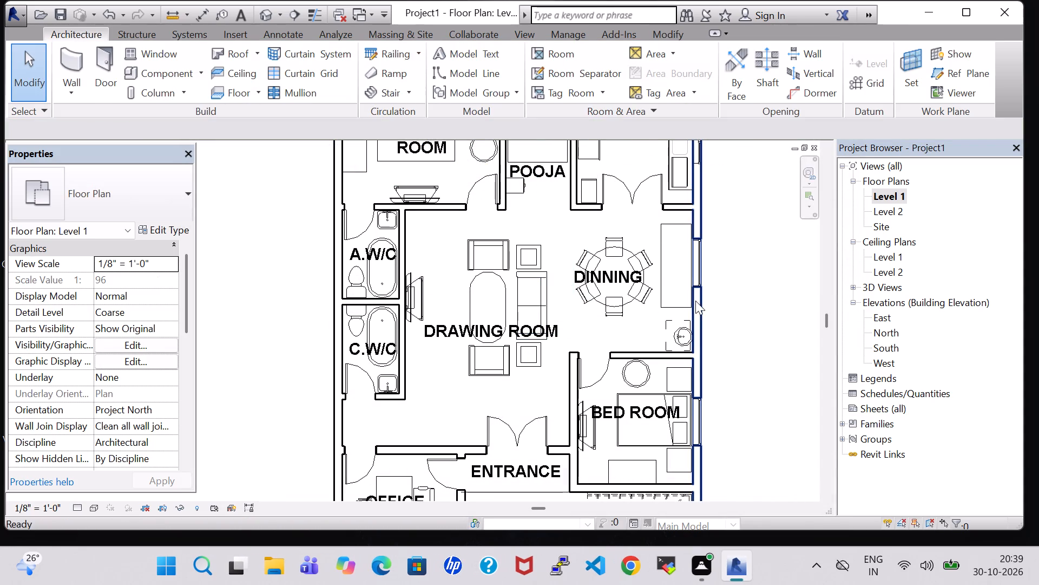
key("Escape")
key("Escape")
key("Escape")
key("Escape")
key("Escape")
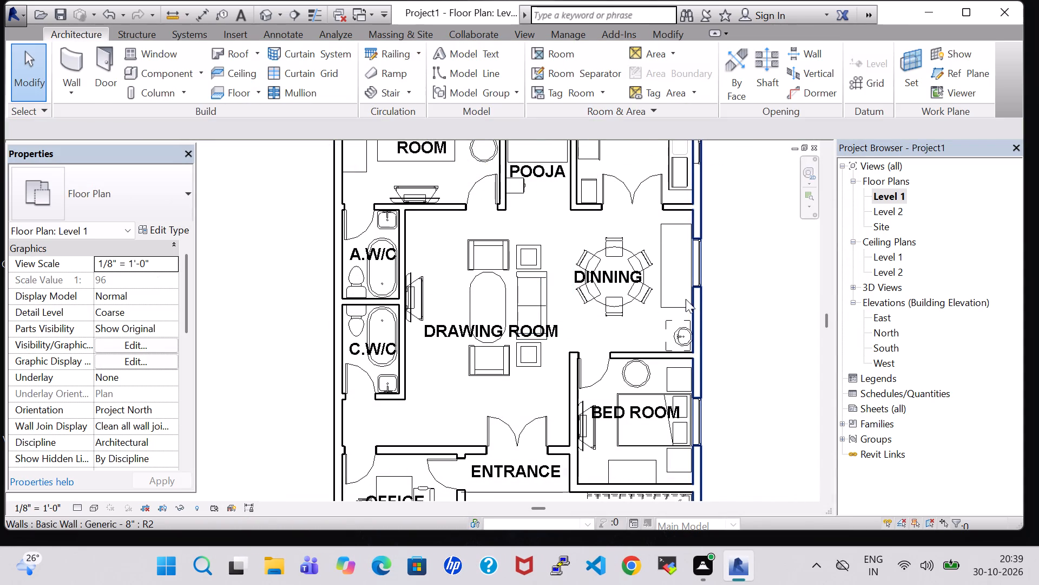
Load the RPC Plant - Tropical family from the Planting folder of the US Imperial library for component placement.
left_click(160, 74)
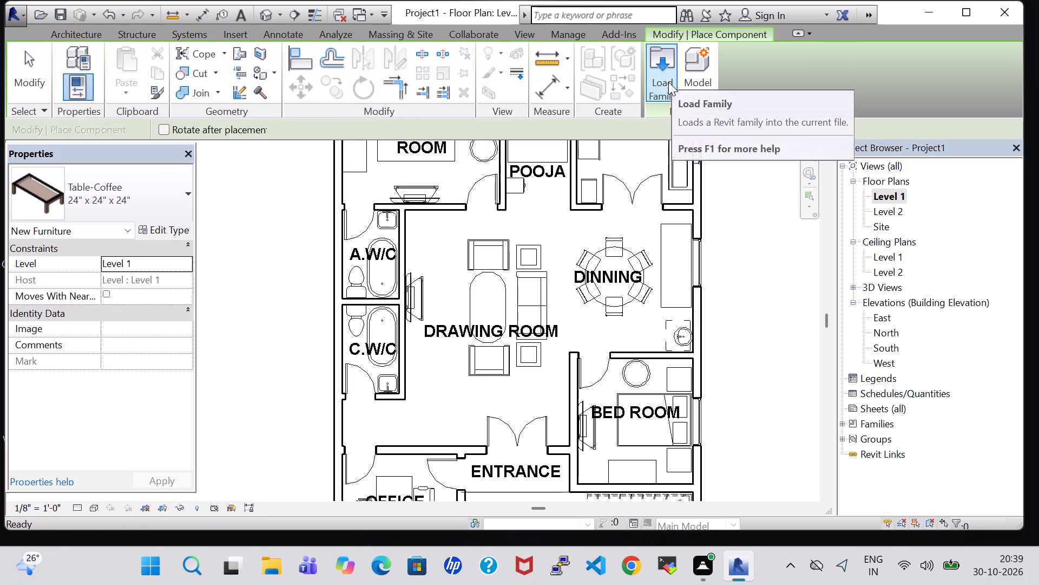
left_click(667, 74)
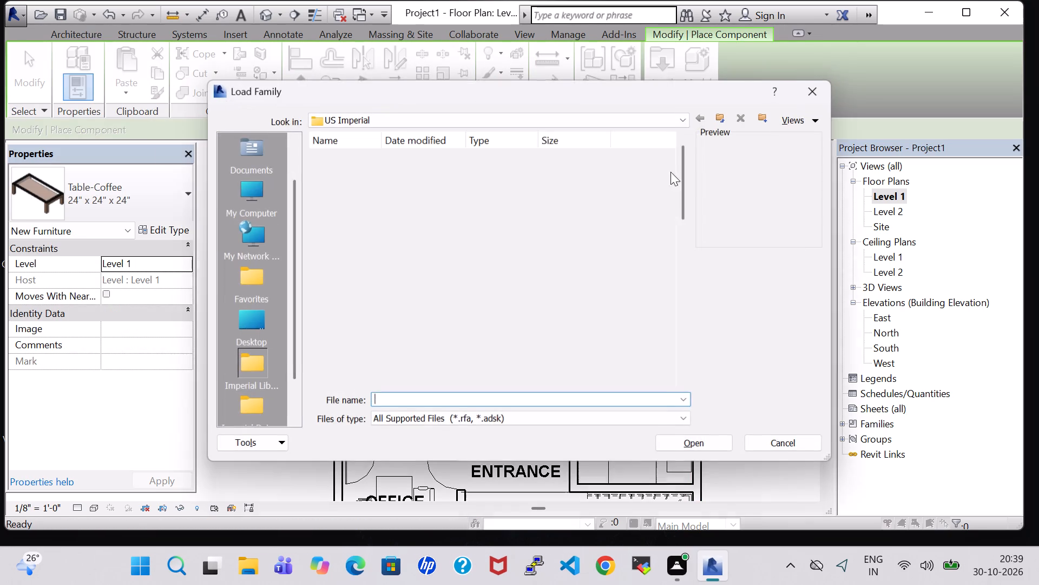
scroll(665, 203, "down", 1)
scroll(490, 209, "down", 1)
double_click(407, 266)
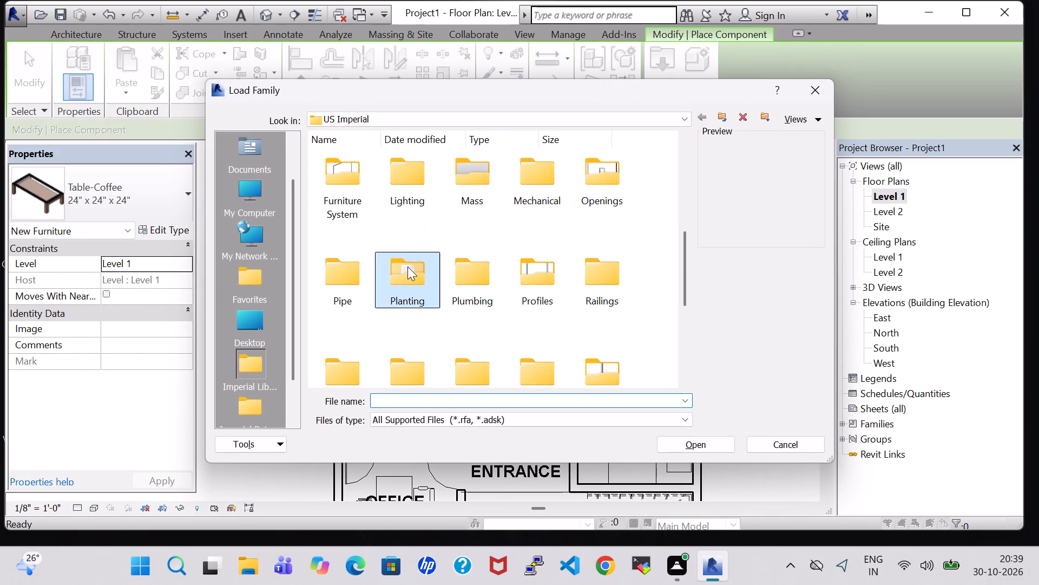
left_click(336, 182)
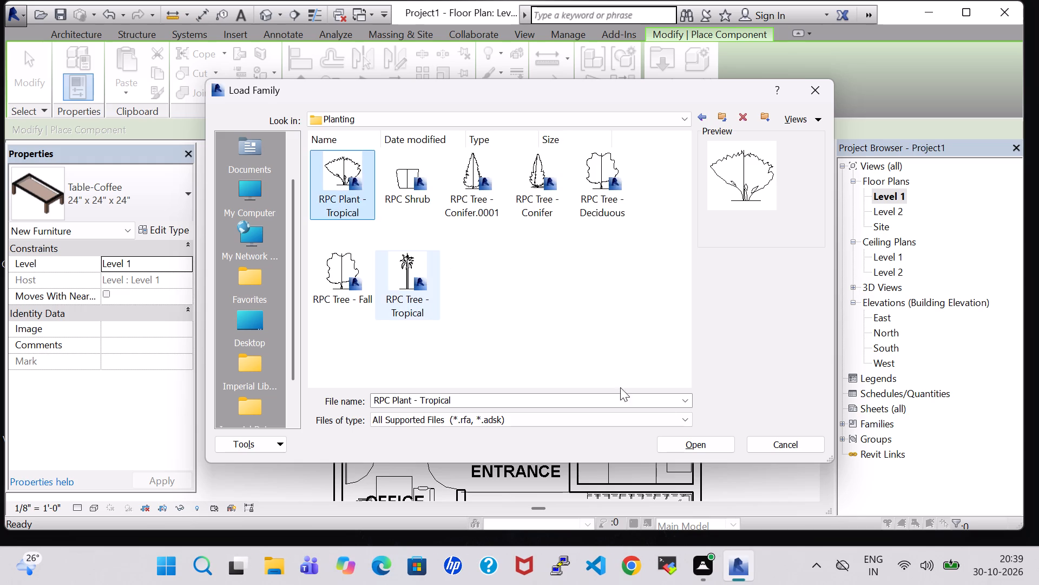
left_click(691, 443)
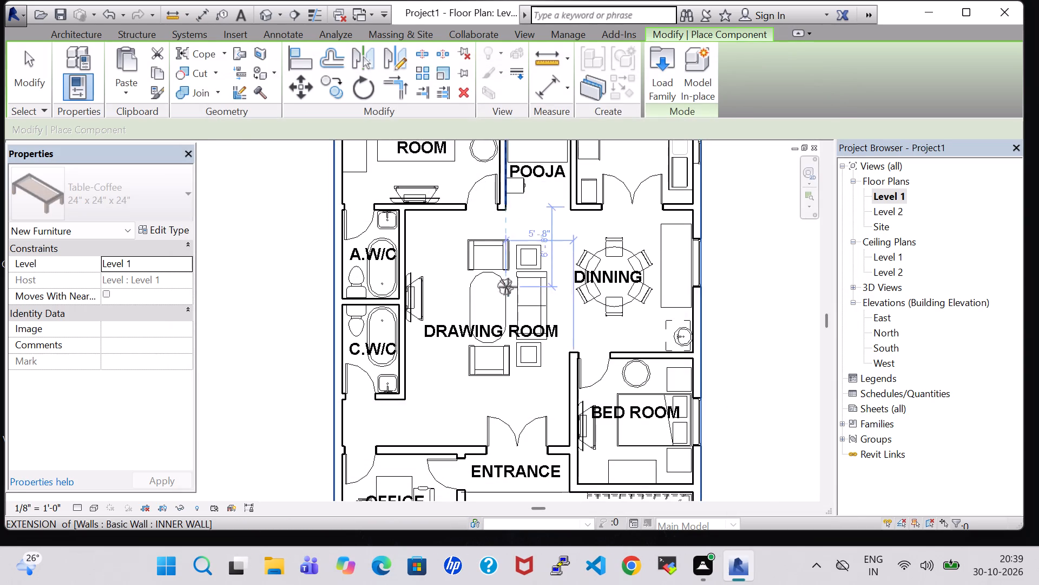
Place an RPC Plant - Tropical Agave - 1.5' at the centre of the drawing room's oval table.
scroll(507, 304, "up", 8)
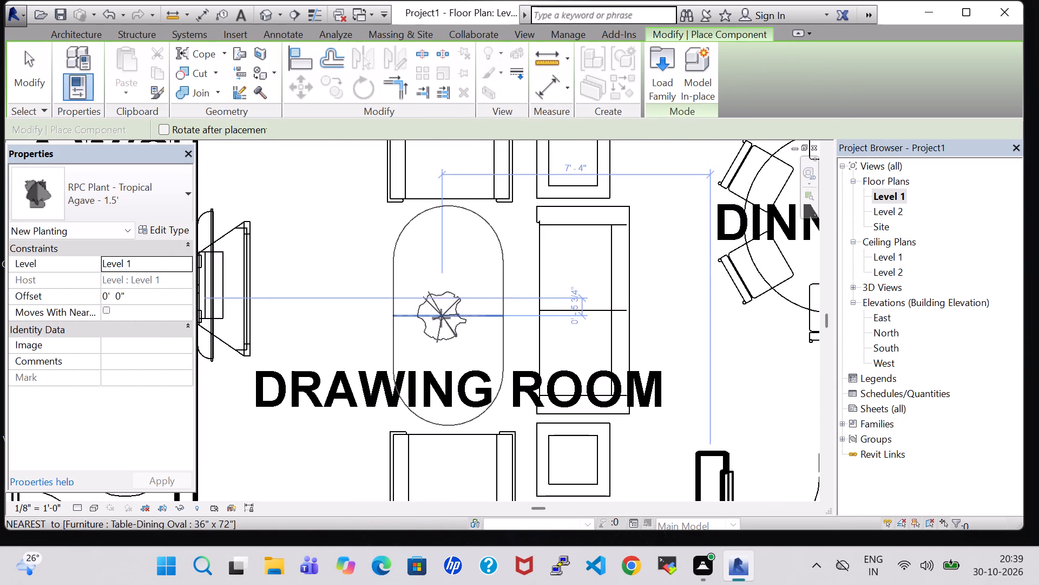
left_click(111, 299)
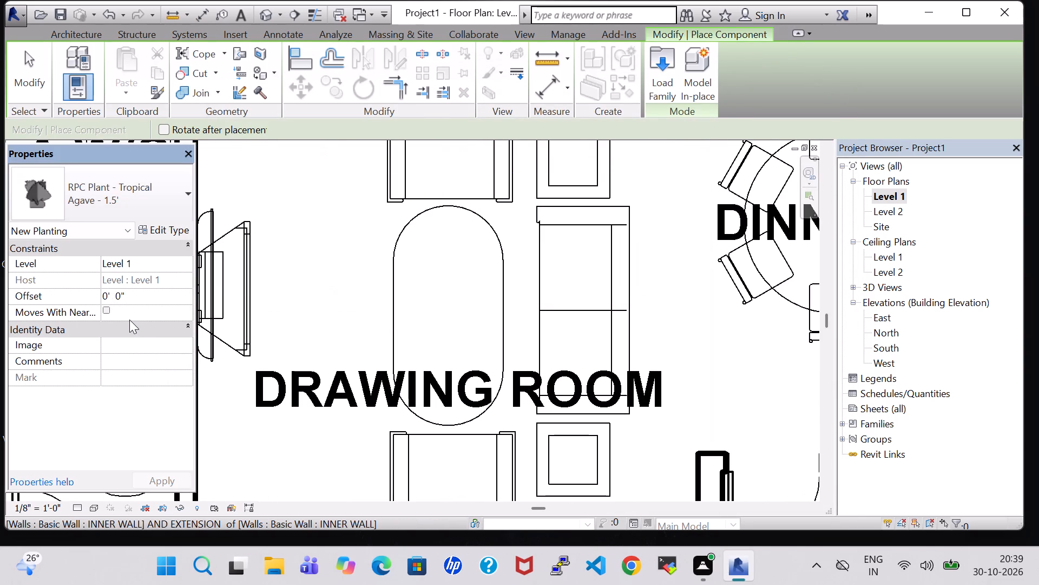
key("Left")
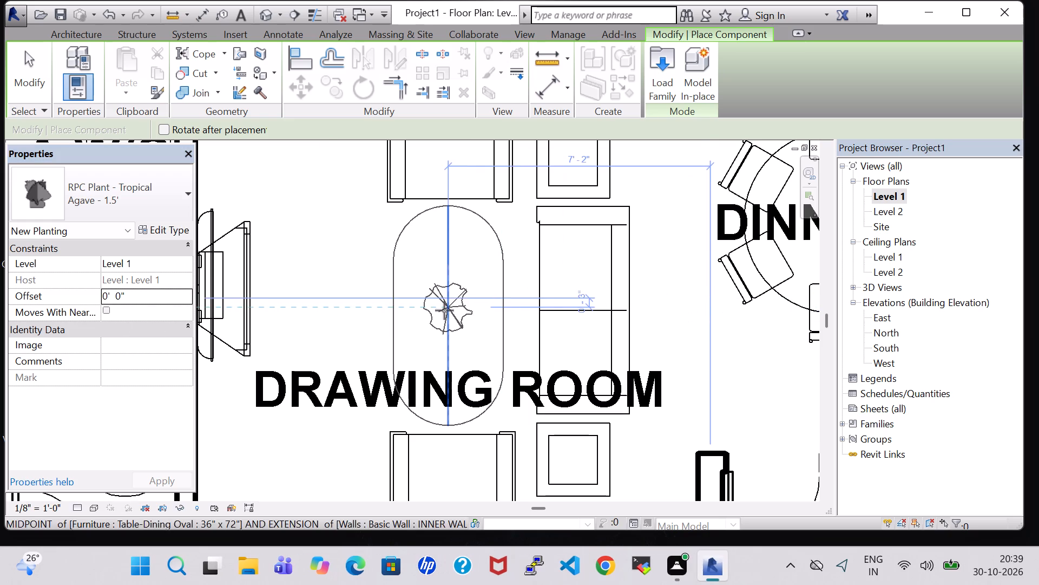
left_click(444, 310)
key("Escape")
key("Escape")
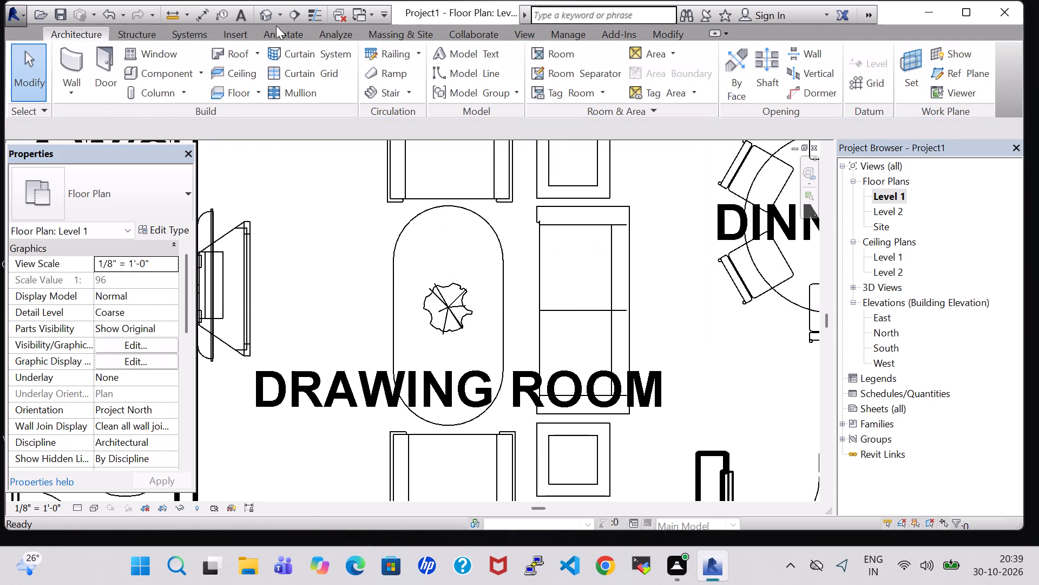
In the 3D view, set the drawing room plant's offset to 2' 0" from Level 1.
left_click(271, 17)
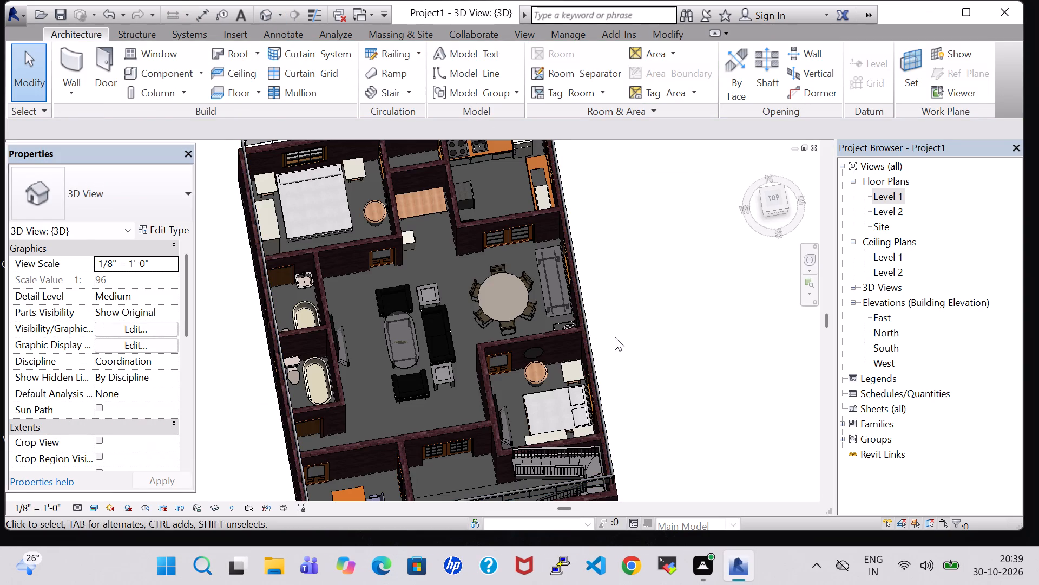
middle_click_drag(615, 337, 459, 244, "shift")
scroll(522, 242, "up", 5)
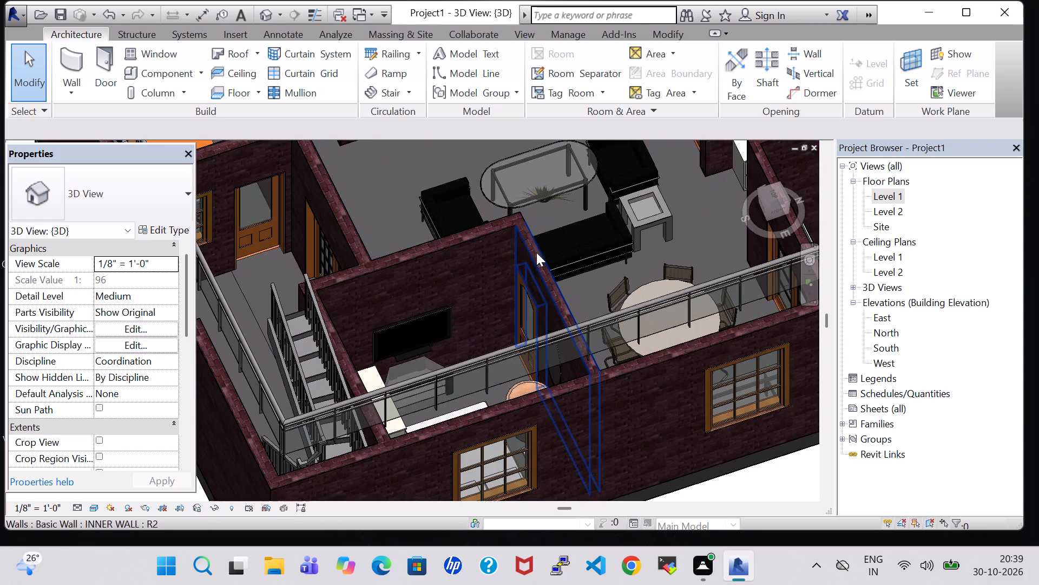
middle_click_drag(645, 268, 629, 200, "shift")
middle_click(629, 196, "shift")
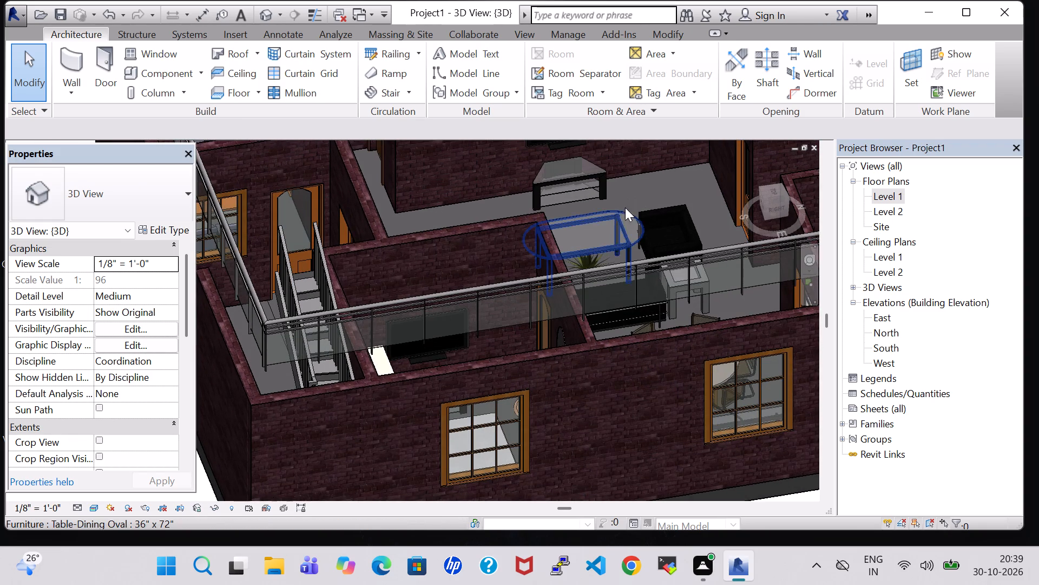
scroll(616, 213, "up", 10)
left_click(498, 402)
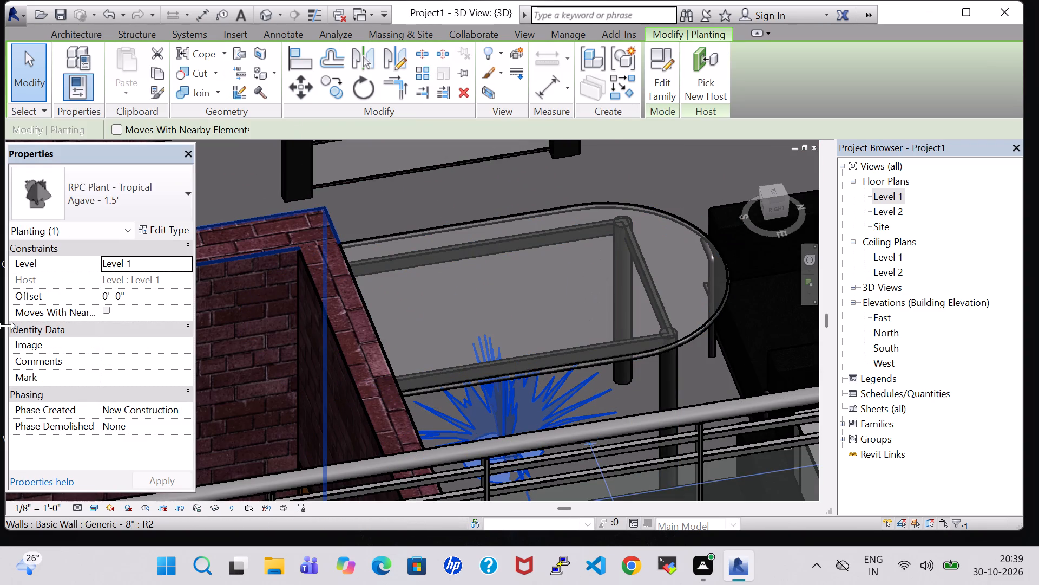
left_click(106, 298)
key("Right")
key("BackSpace")
key("2")
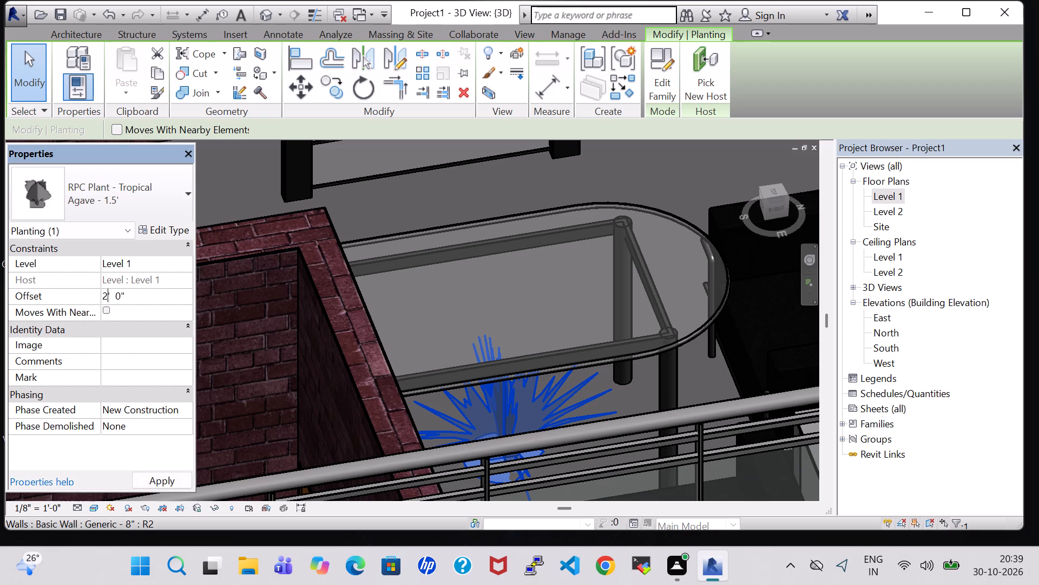
key("Return")
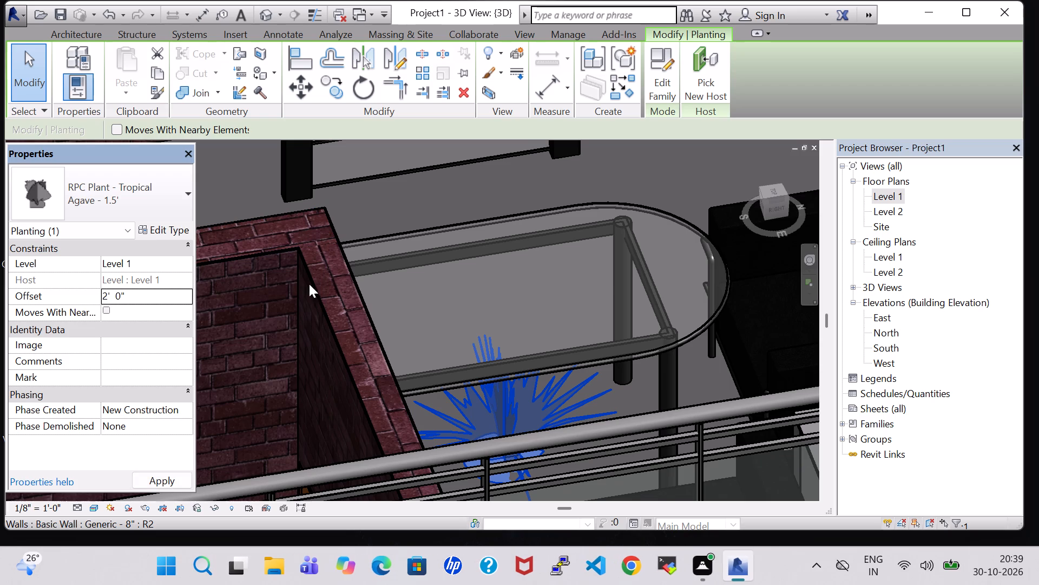
left_click(672, 181)
scroll(617, 346, "down", 3)
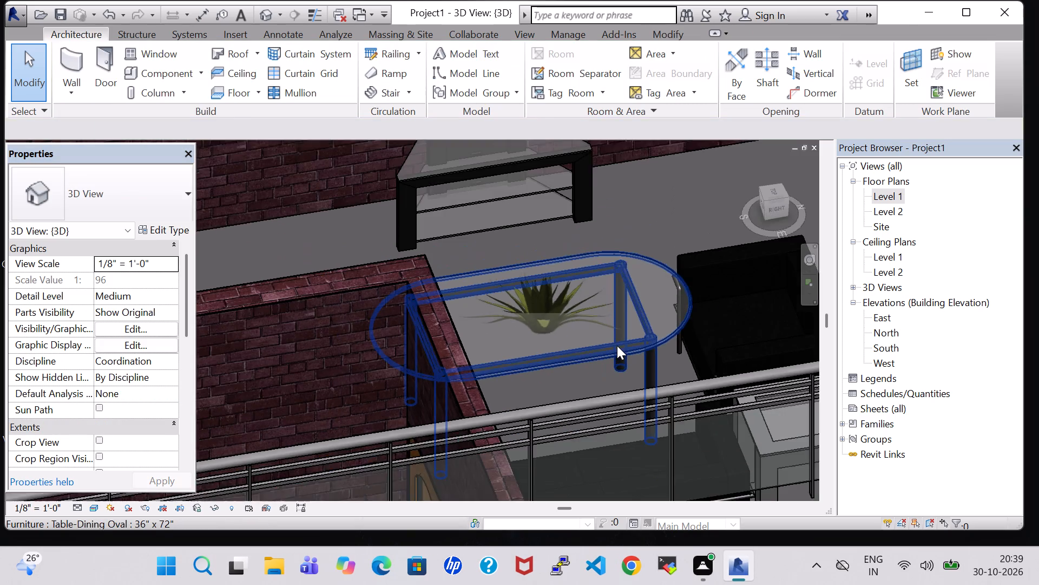
Change the plant on the oval table to the Crane Lily - 3' type and inspect it from above.
scroll(617, 346, "down", 8)
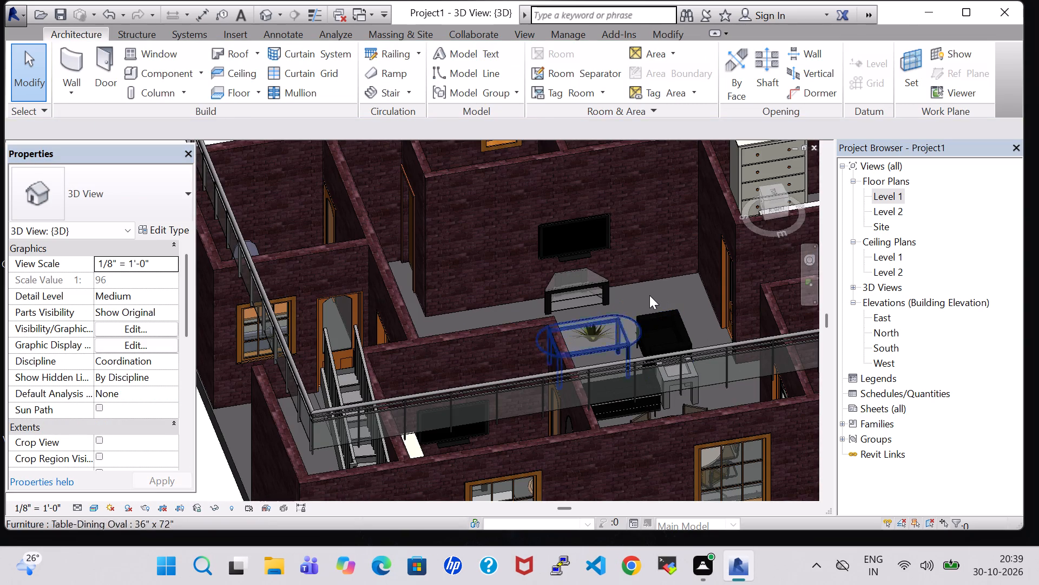
left_click(593, 329)
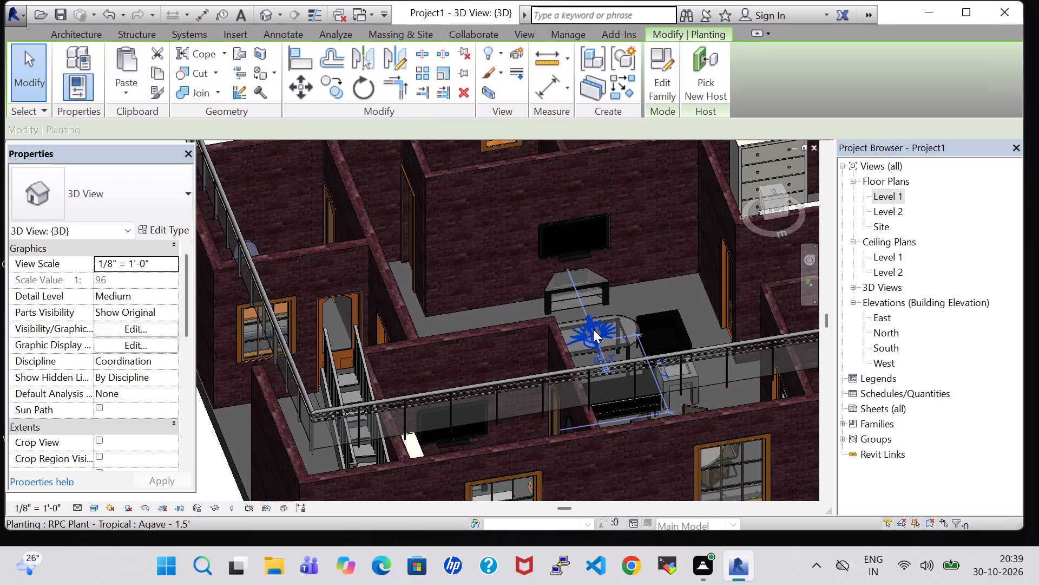
left_click(113, 177)
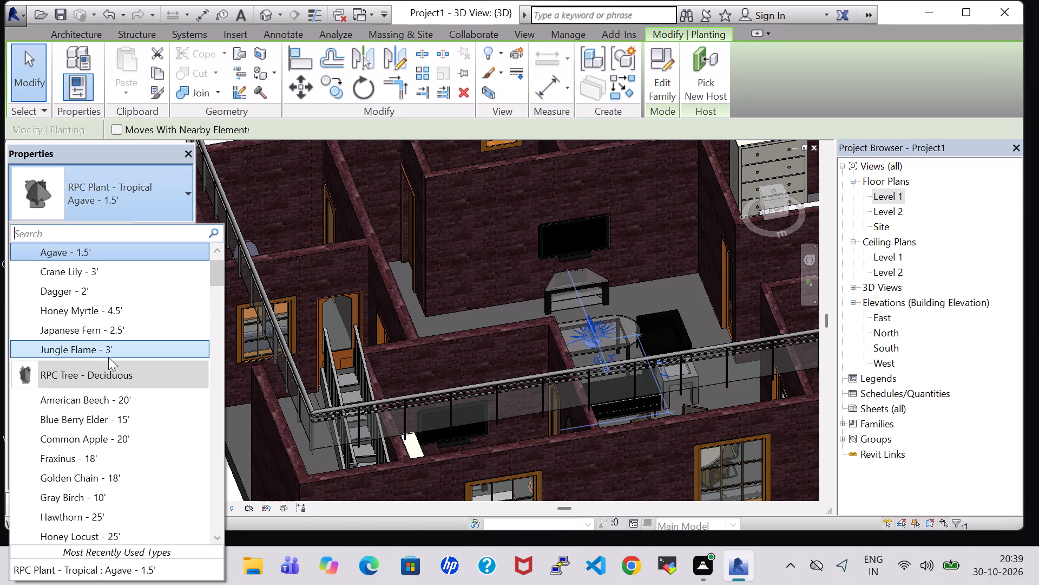
left_click(91, 279)
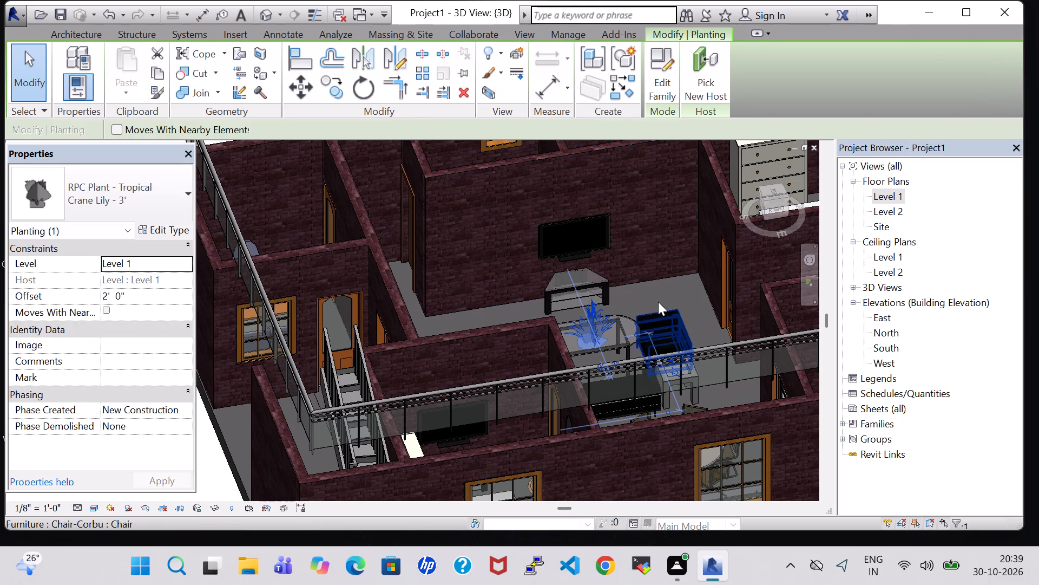
left_click(658, 297)
middle_click_drag(653, 290, 746, 399, "shift")
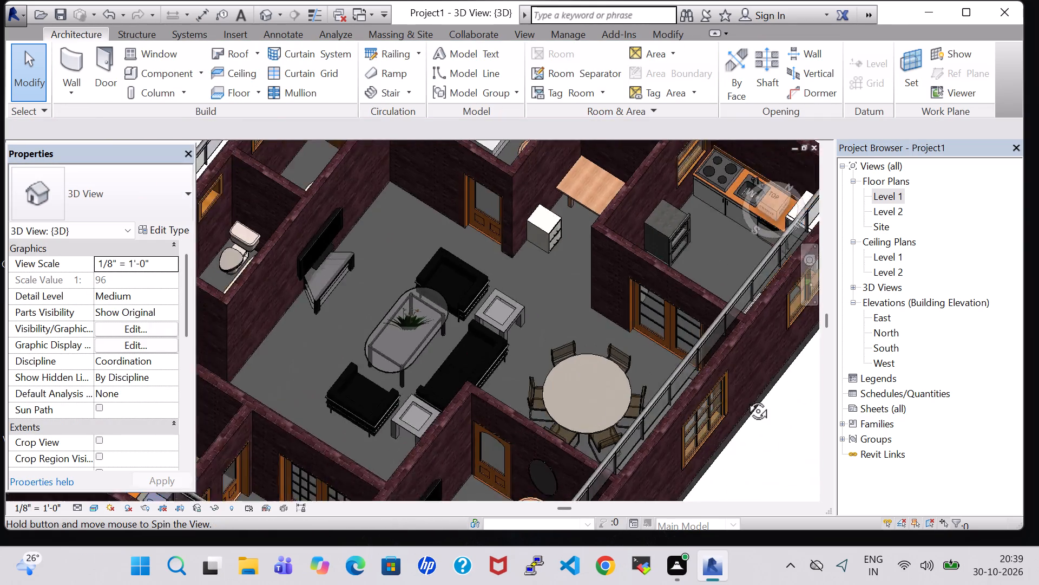
middle_click_drag(746, 399, 754, 397, "shift")
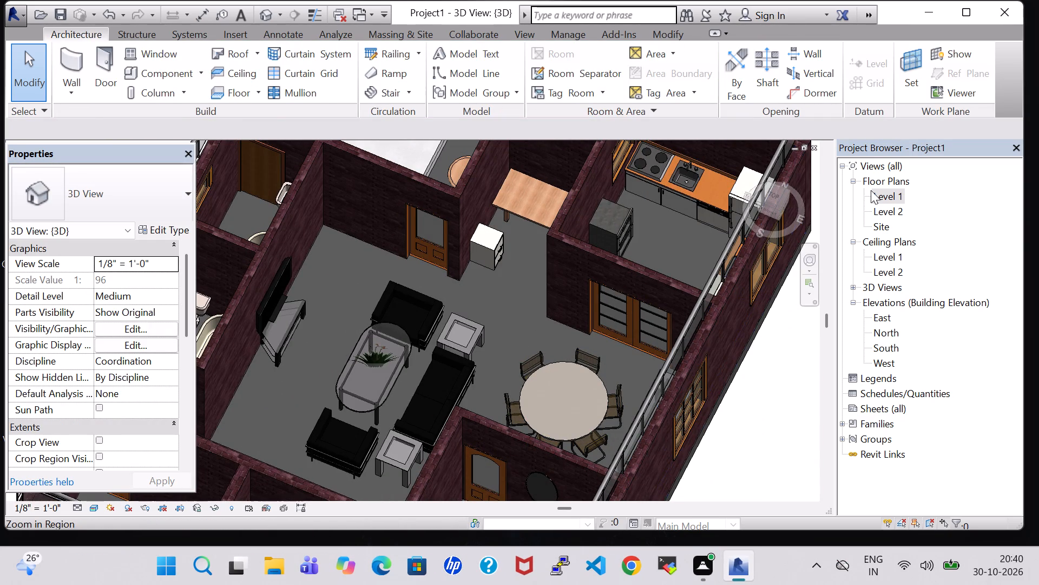
In the Level 1 plan, place an Agave - 1.5' plant on the master bedroom's night stand farther from the OTS.
double_click(879, 193)
scroll(459, 249, "down", 6)
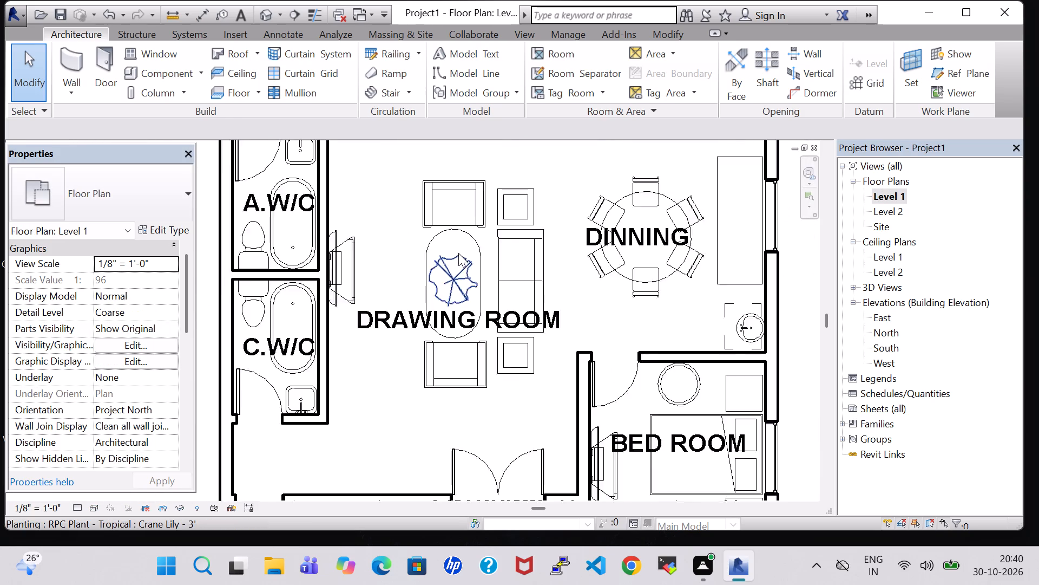
scroll(586, 269, "down", 2)
middle_click_drag(739, 261, 721, 282)
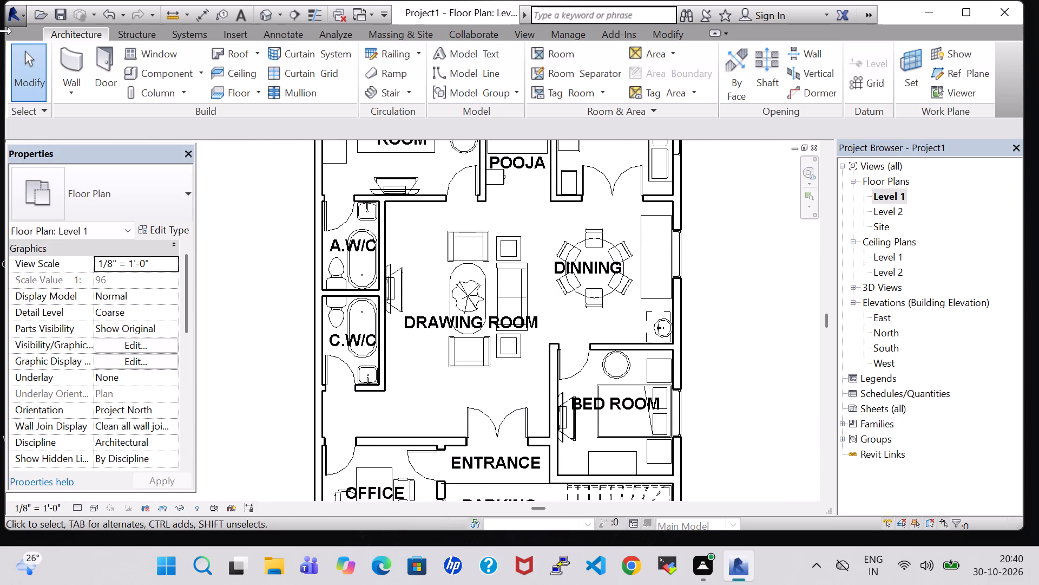
left_click(156, 71)
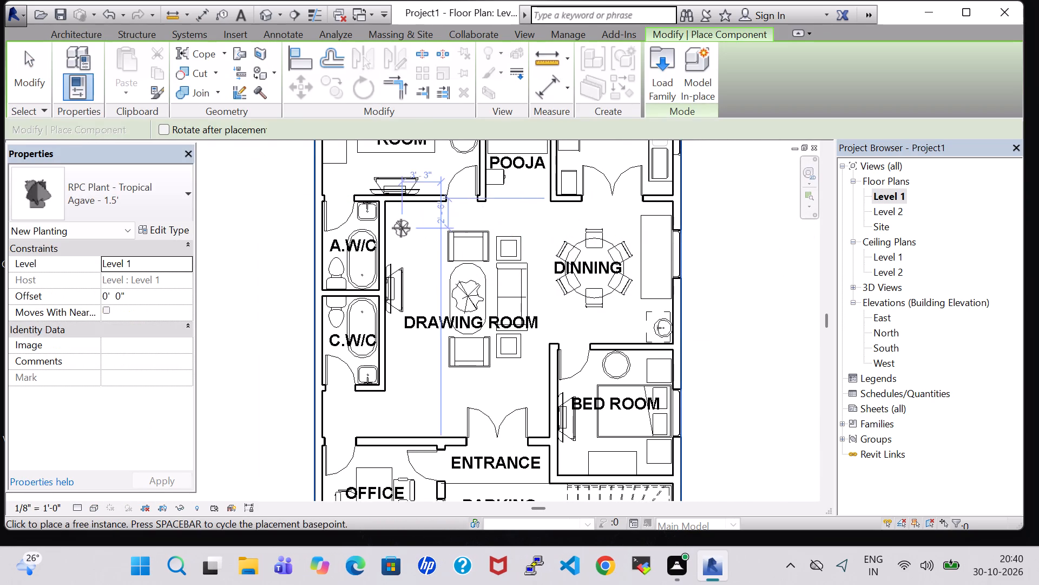
middle_click(401, 228)
middle_click_drag(403, 229, 404, 359)
scroll(326, 255, "up", 7)
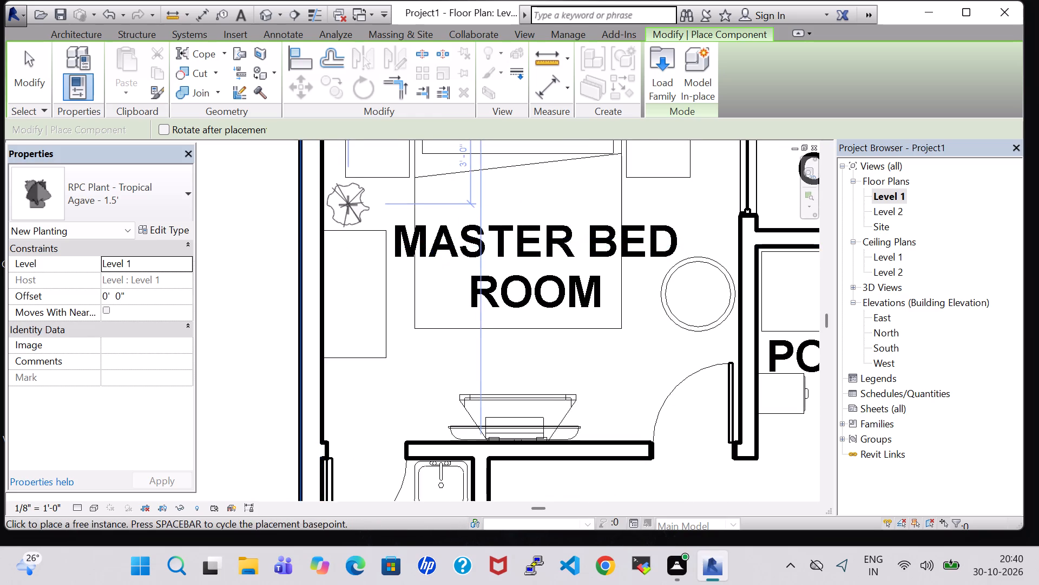
middle_click_drag(348, 205, 351, 317)
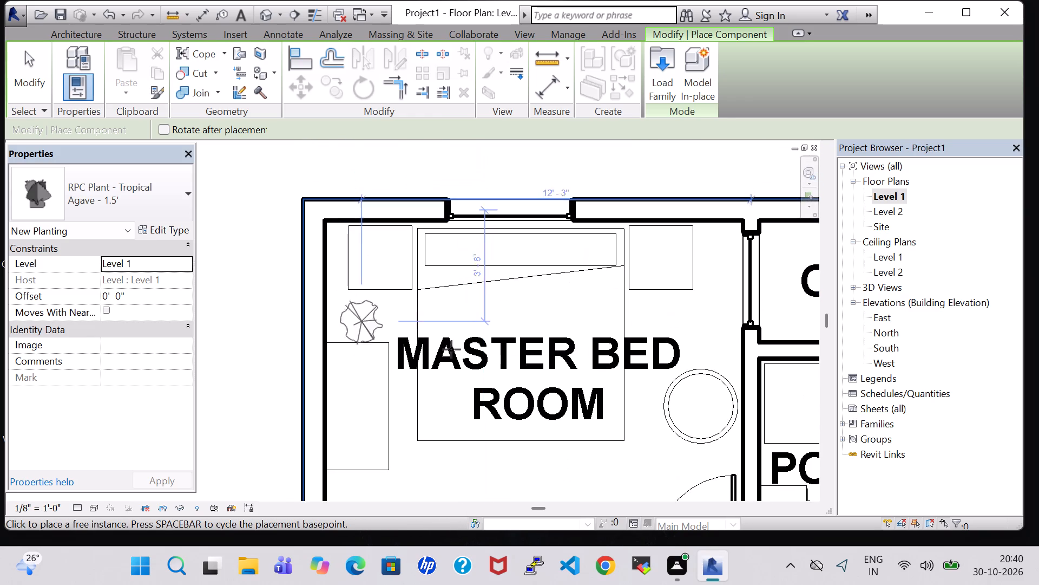
left_click(379, 259)
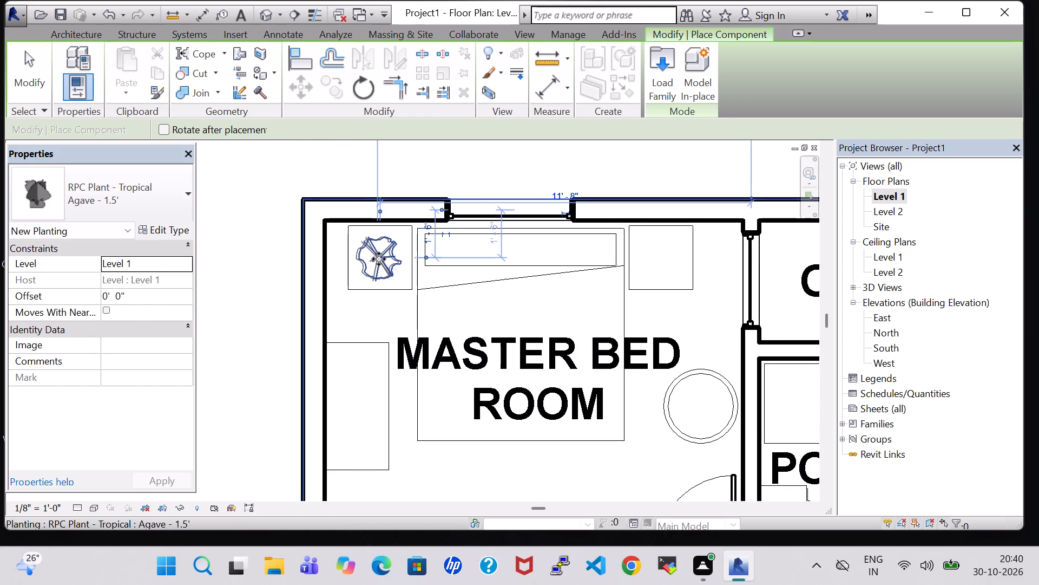
Place another Agave - 1.5' plant on the staircase-side night stand of the bedroom beside the dining area.
middle_click_drag(580, 330, 397, 353)
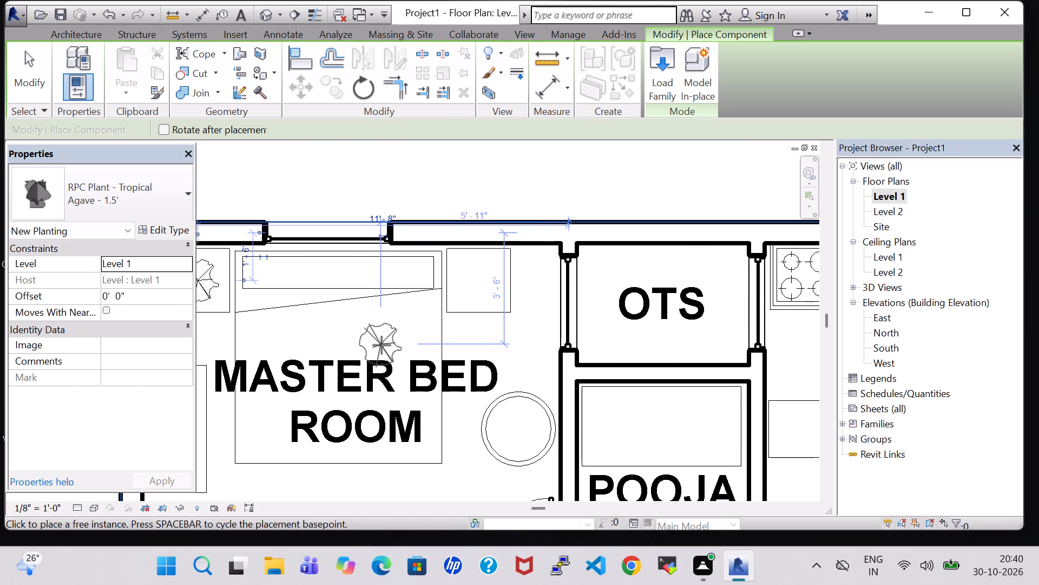
scroll(382, 345, "down", 2)
scroll(551, 261, "down", 1)
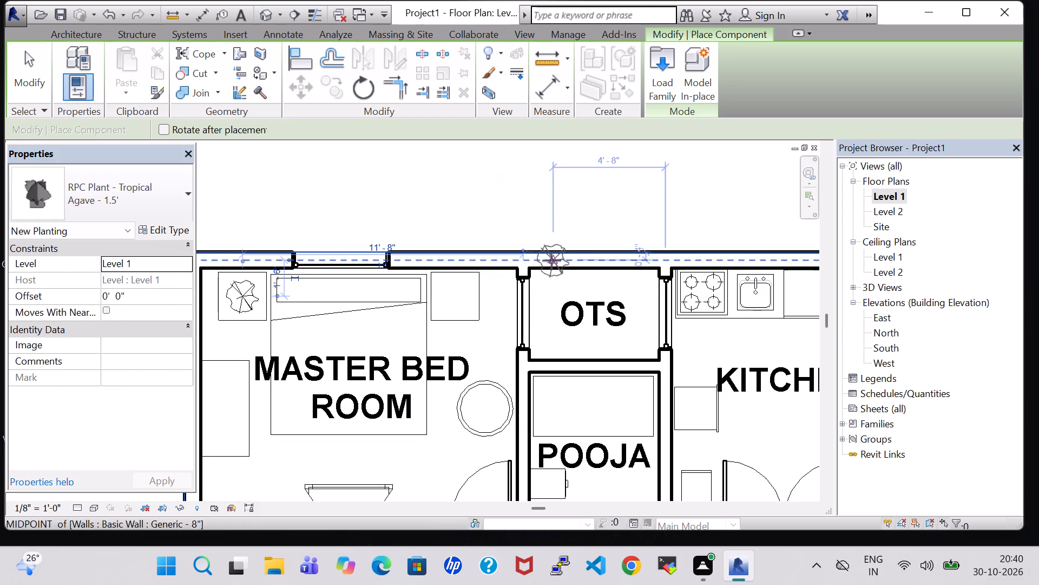
scroll(551, 261, "down", 1)
middle_click_drag(691, 318, 534, 304)
middle_click(530, 303)
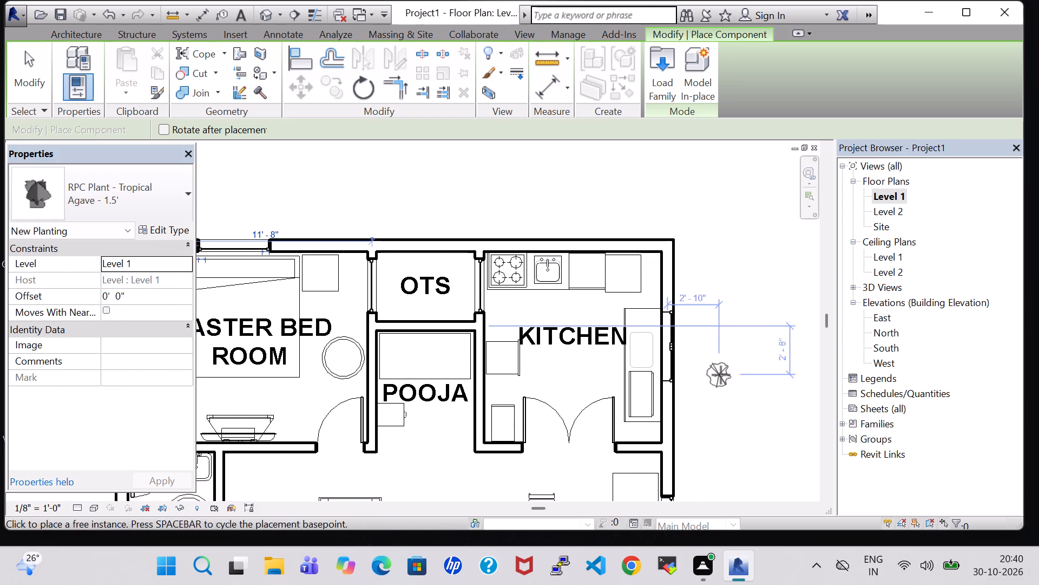
middle_click_drag(721, 375, 722, 268)
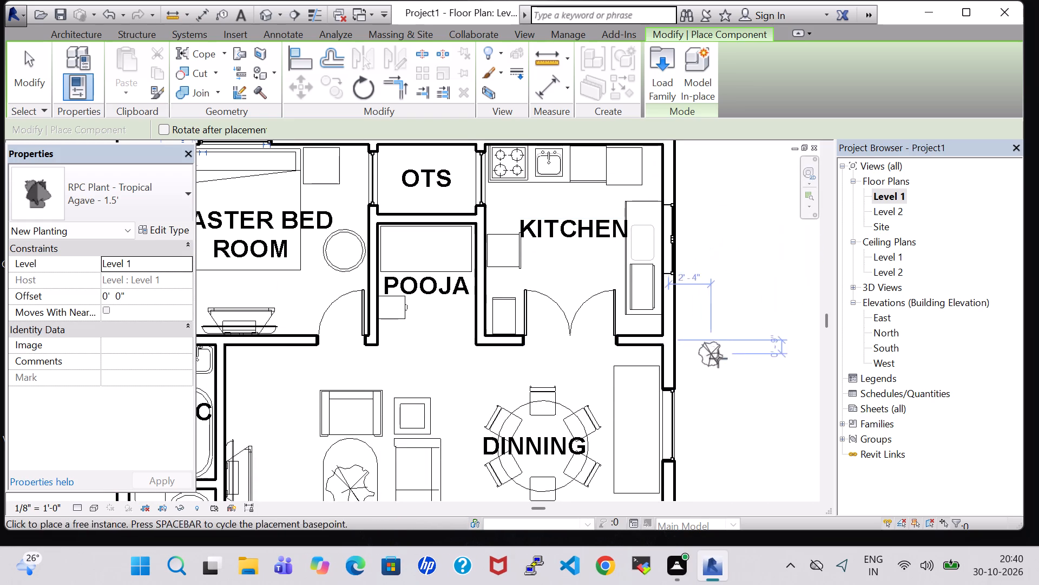
middle_click_drag(720, 360, 719, 188)
middle_click_drag(692, 342, 708, 213)
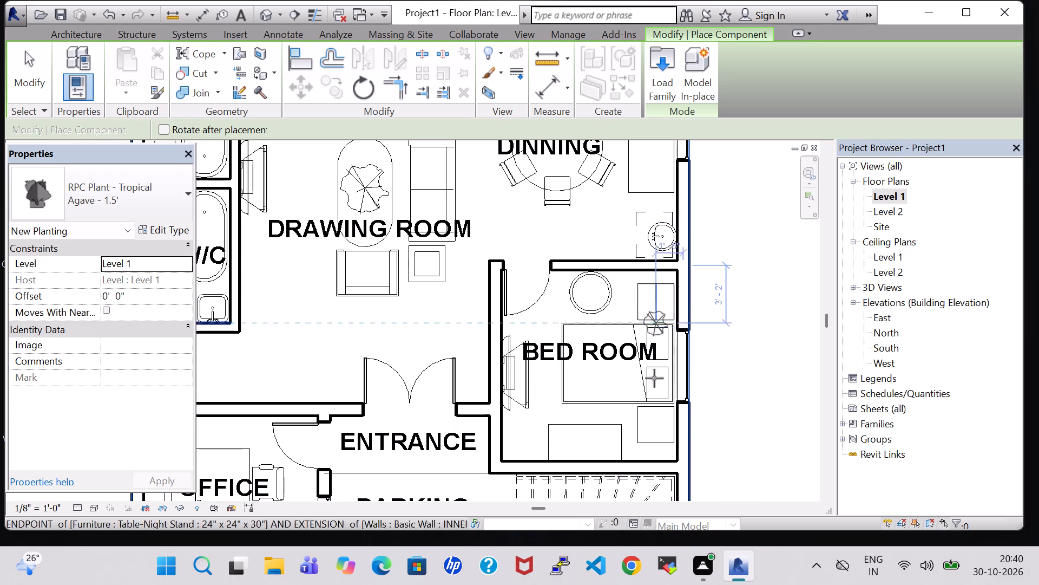
left_click(657, 426)
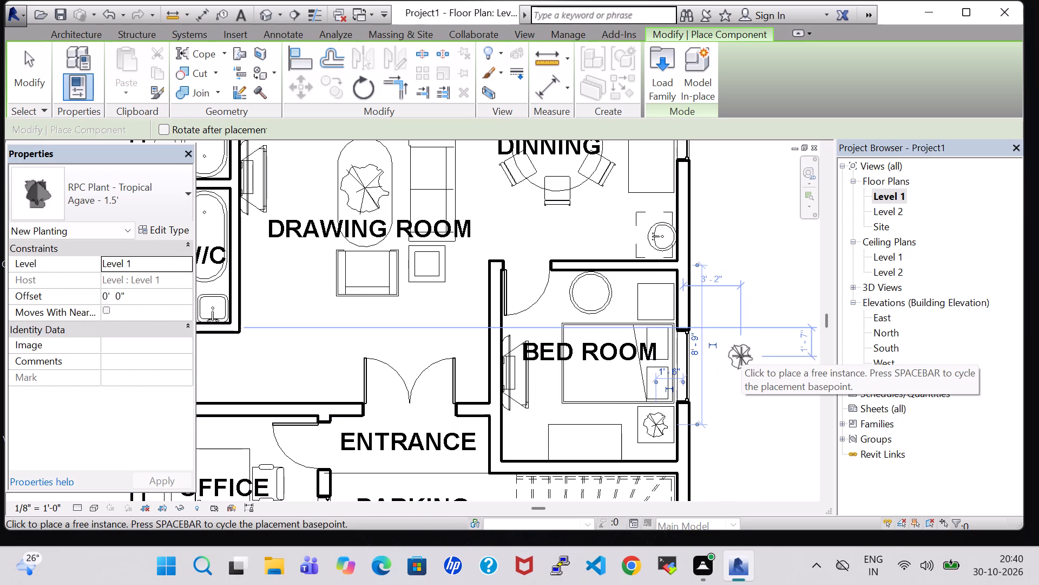
Place an RPC Plant - Tropical Dagger - 2' on the office desk, near its entrance-side end, and finish component placement.
scroll(737, 352, "down", 3)
middle_click_drag(737, 352, 734, 306)
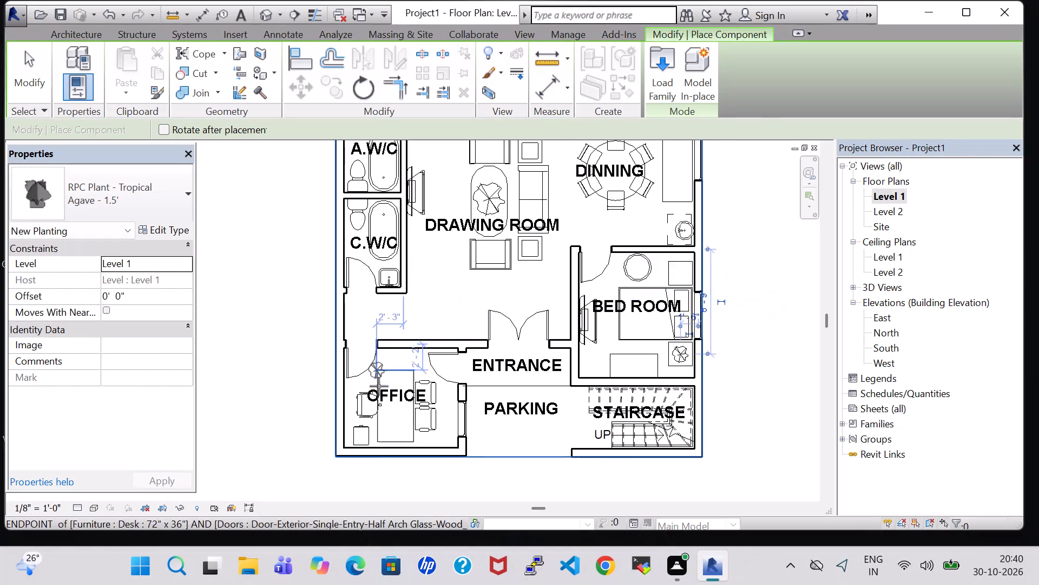
scroll(380, 388, "up", 5)
left_click(149, 180)
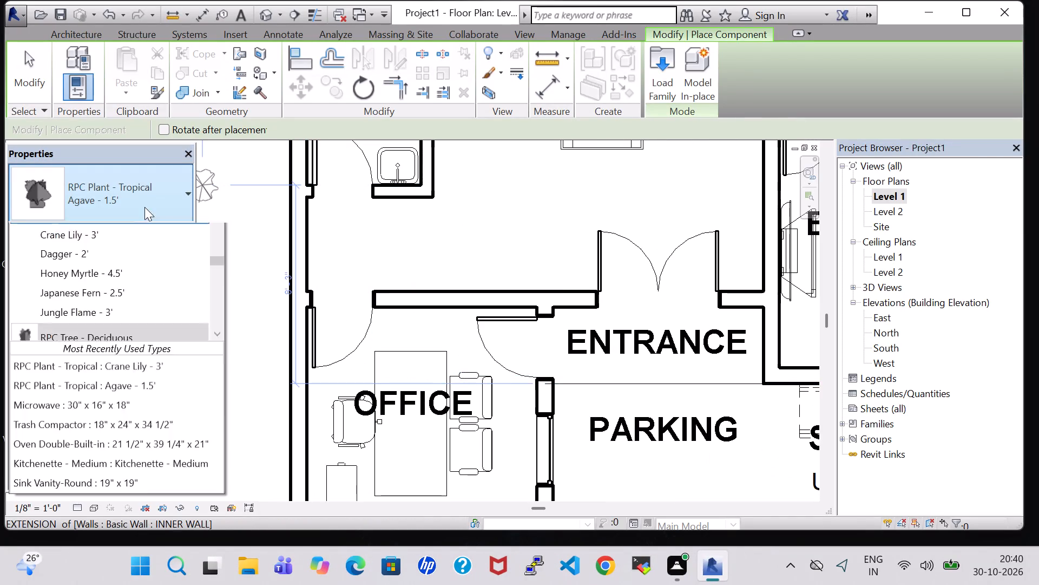
double_click(121, 333)
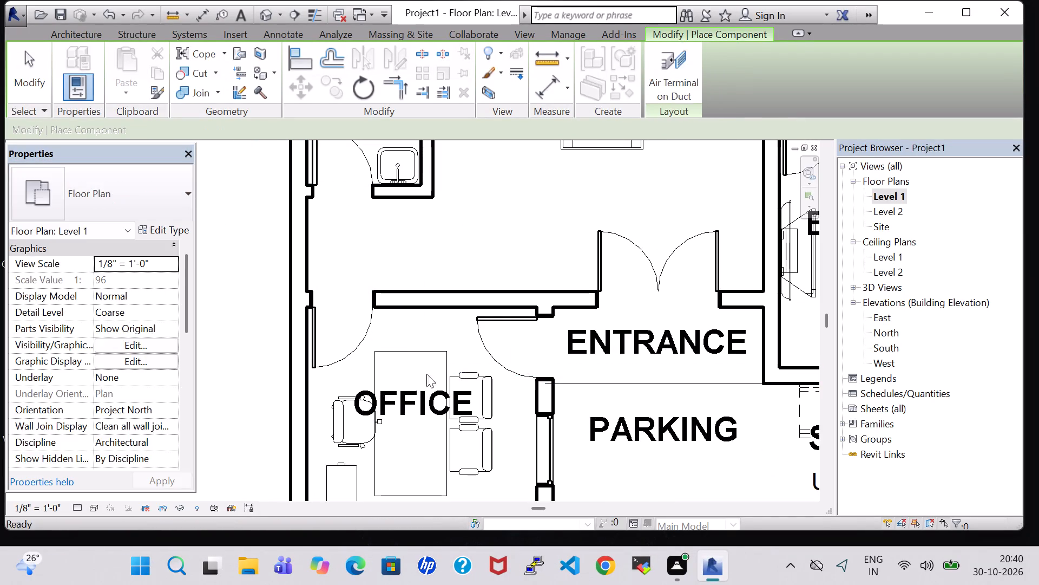
scroll(426, 374, "up", 4)
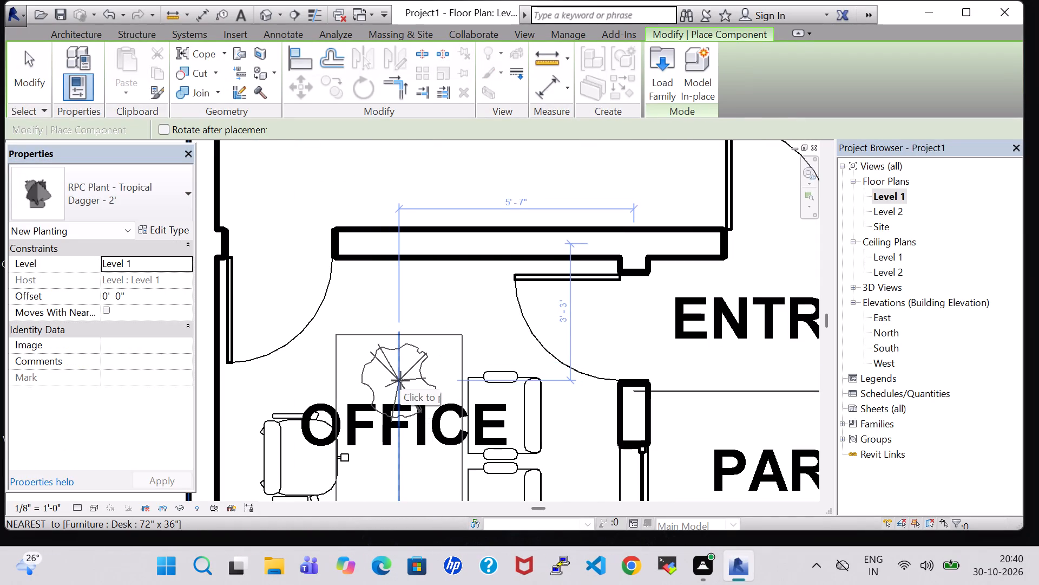
left_click(400, 380)
scroll(400, 380, "down", 7)
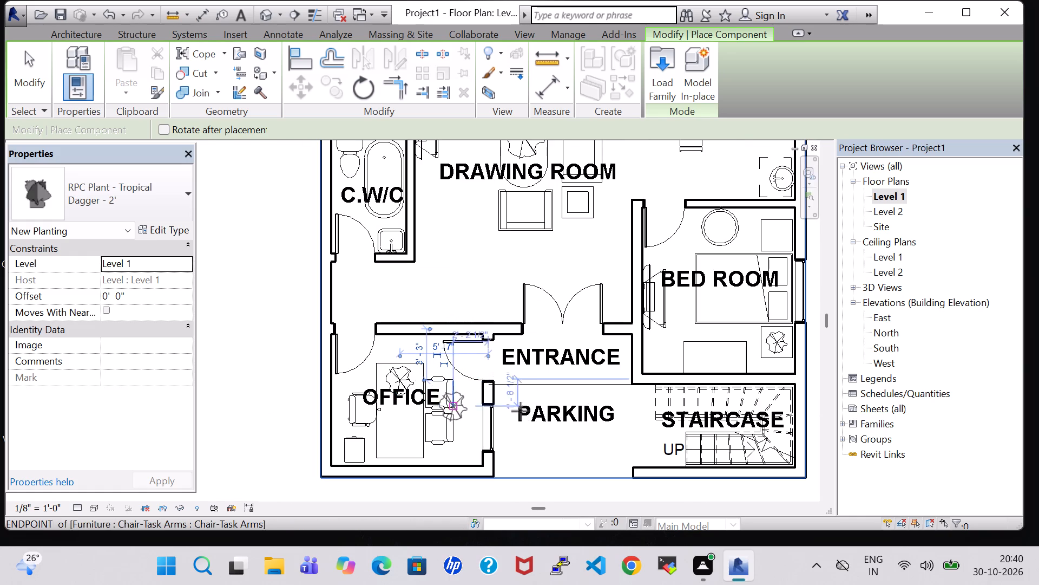
key("Escape")
key("Escape")
key("Escape")
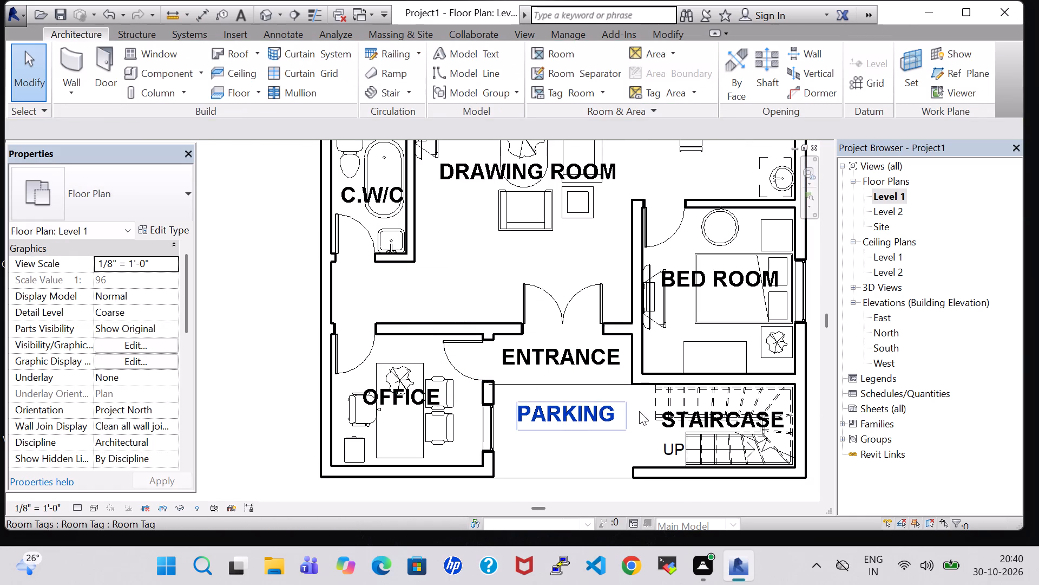
Open the 3D view and examine the office desk from several sides to check its plant.
middle_click_drag(583, 256, 561, 344)
key("Escape")
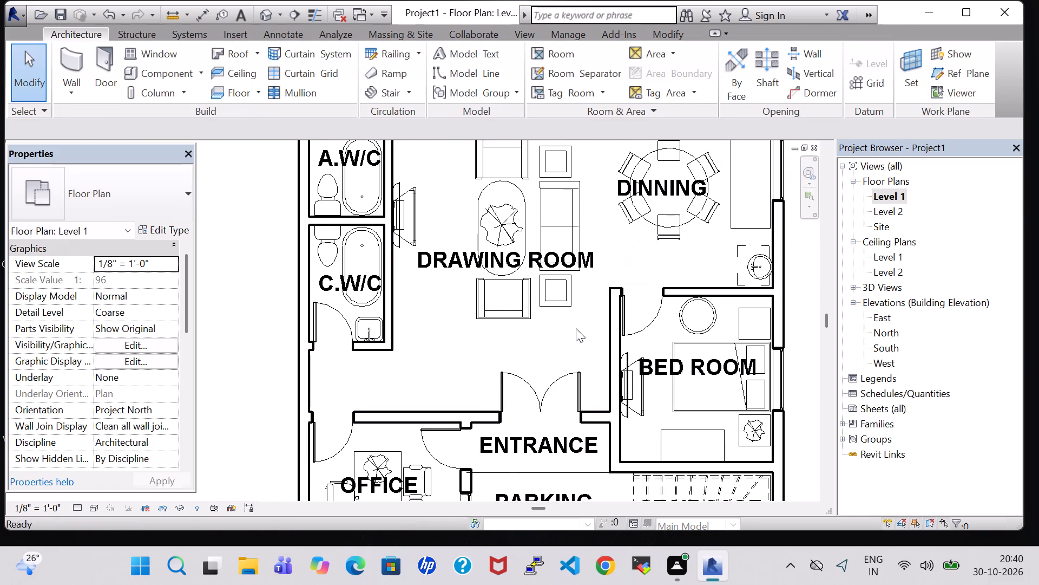
key("Escape")
key("Escape")
key("Escape")
key("Escape")
key("Escape")
middle_click_drag(510, 342, 474, 371)
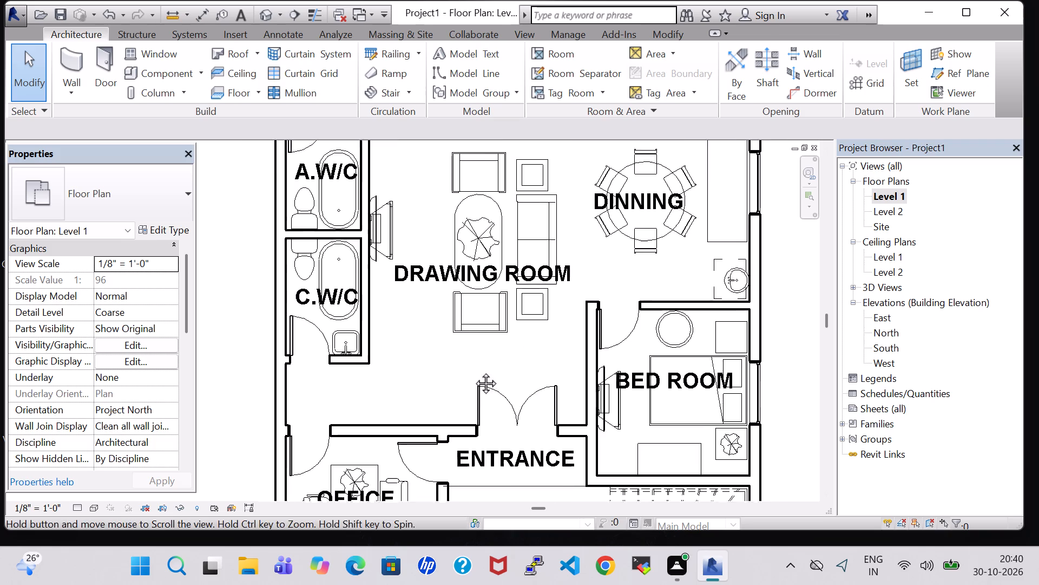
middle_click_drag(474, 371, 453, 415)
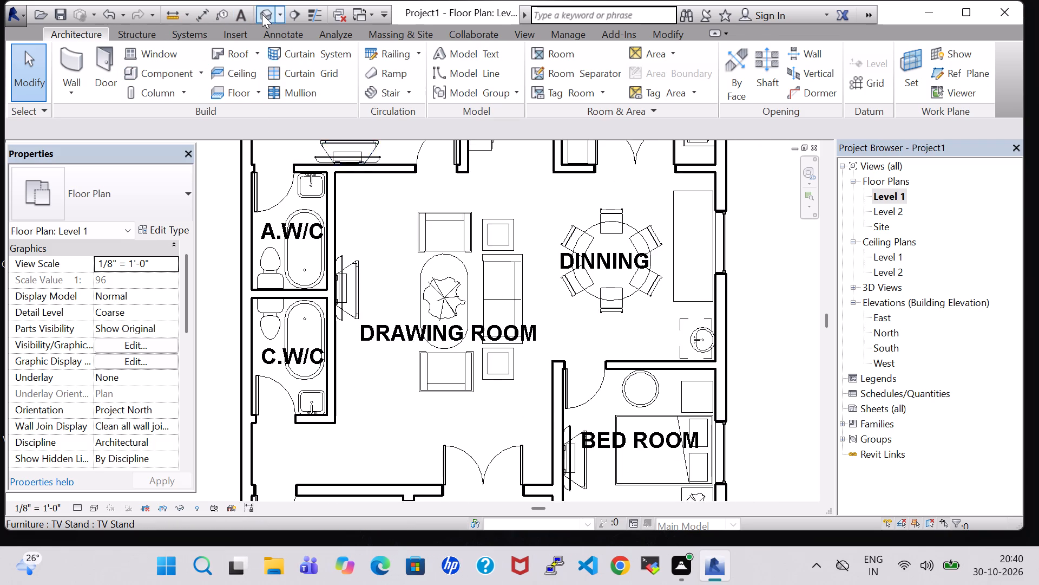
left_click(262, 14)
middle_click_drag(338, 311, 534, 260)
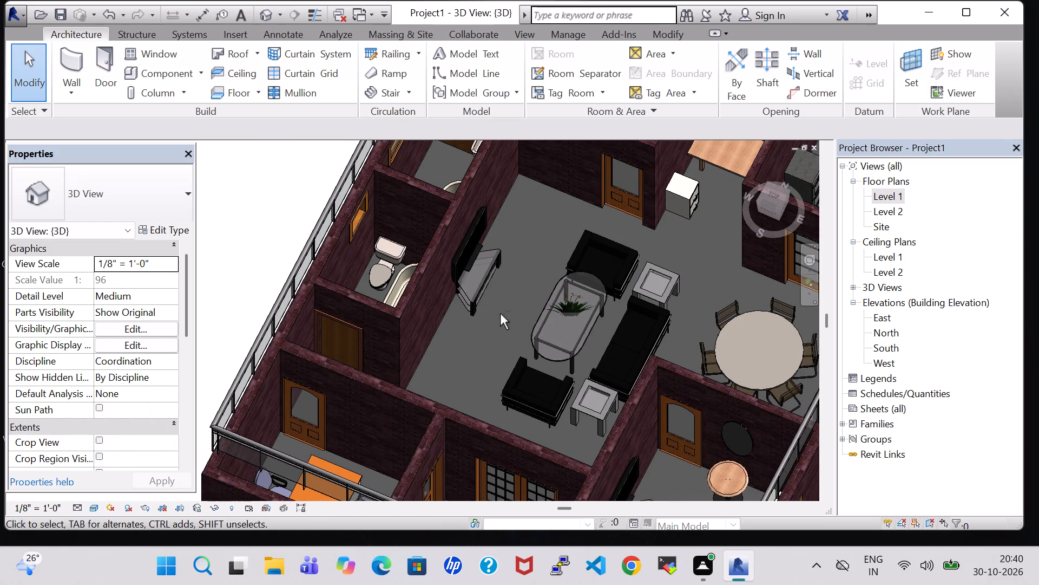
middle_click_drag(500, 314, 454, 415, "shift")
scroll(361, 274, "up", 1)
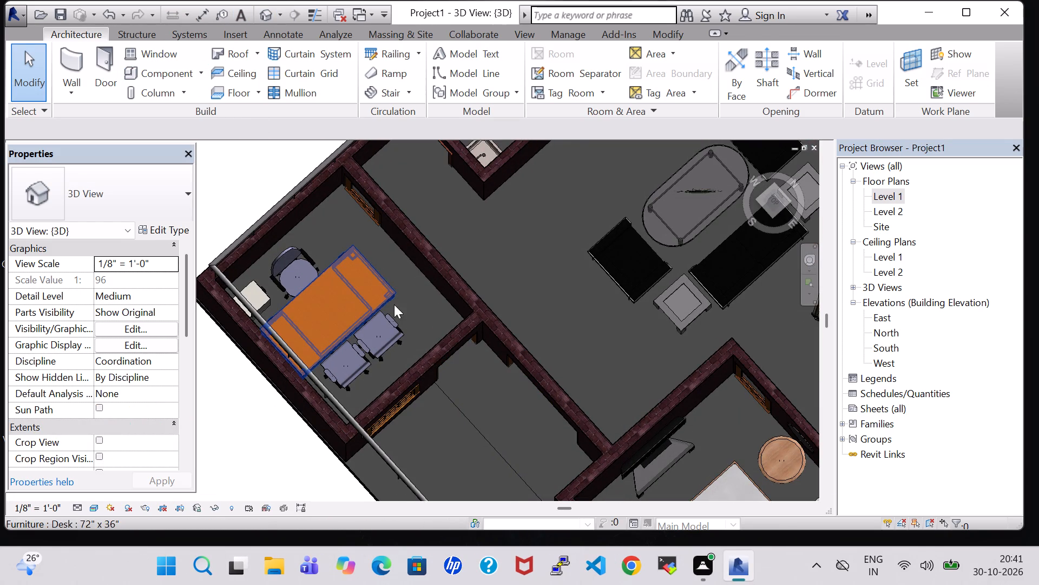
middle_click_drag(394, 304, 323, 185, "shift")
middle_click_drag(546, 181, 432, 370)
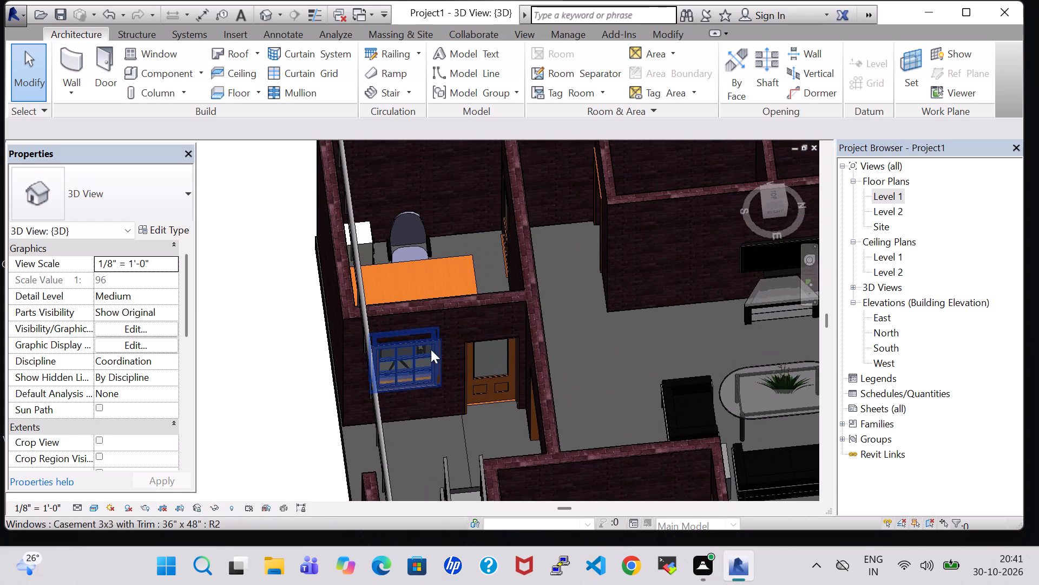
middle_click_drag(492, 273, 447, 278, "shift")
middle_click(435, 279, "shift")
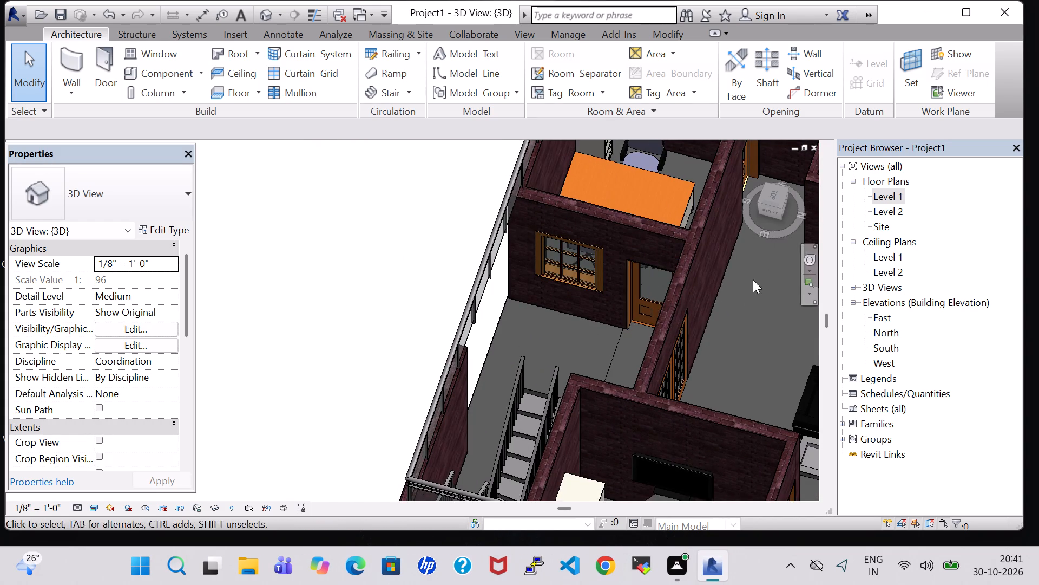
middle_click_drag(753, 279, 711, 295)
middle_click_drag(749, 233, 521, 365)
scroll(617, 311, "up", 4)
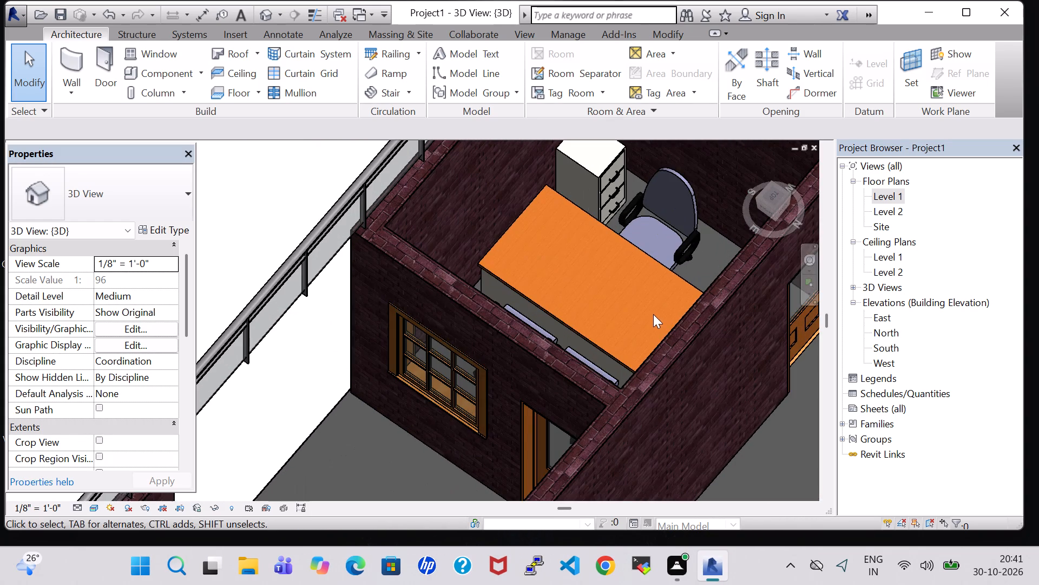
middle_click_drag(701, 261, 601, 318, "shift")
middle_click_drag(636, 381, 267, 53)
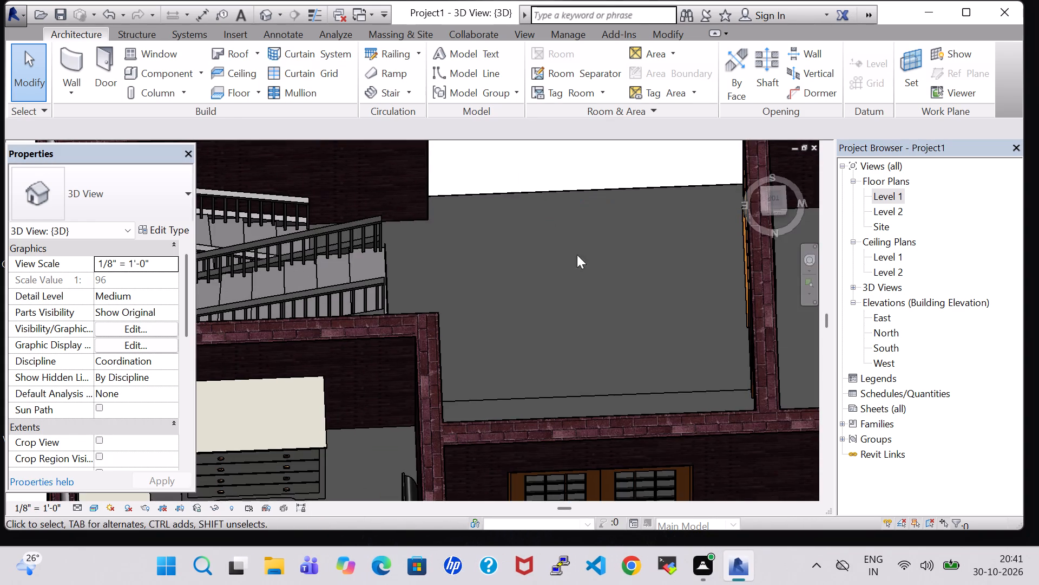
scroll(645, 312, "up", 1)
middle_click_drag(645, 312, 317, 217)
middle_click_drag(754, 285, 688, 266, "shift")
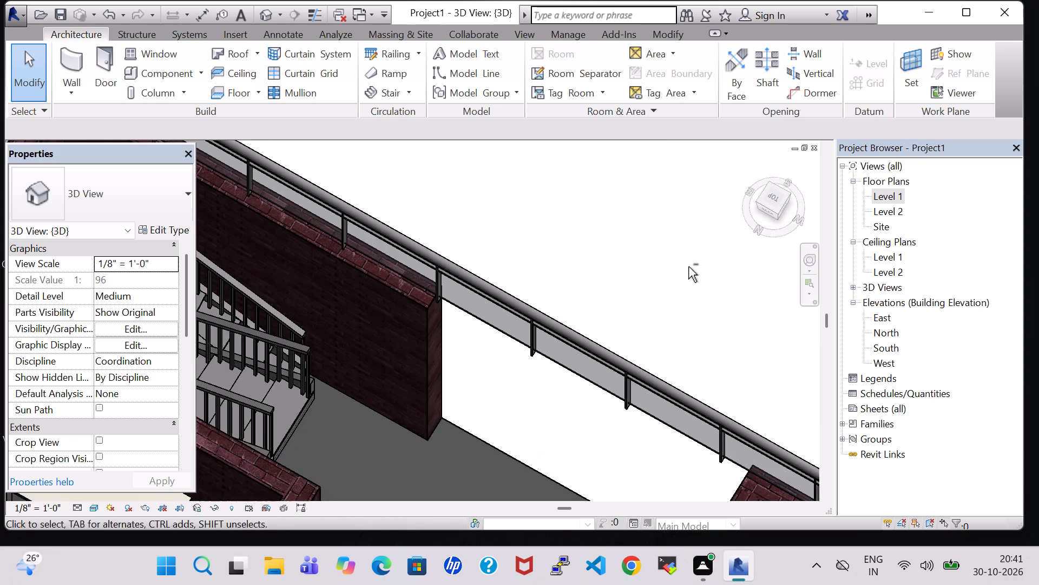
middle_click_drag(685, 371, 565, 108)
middle_click_drag(689, 451, 574, 214)
middle_click_drag(573, 203, 571, 183)
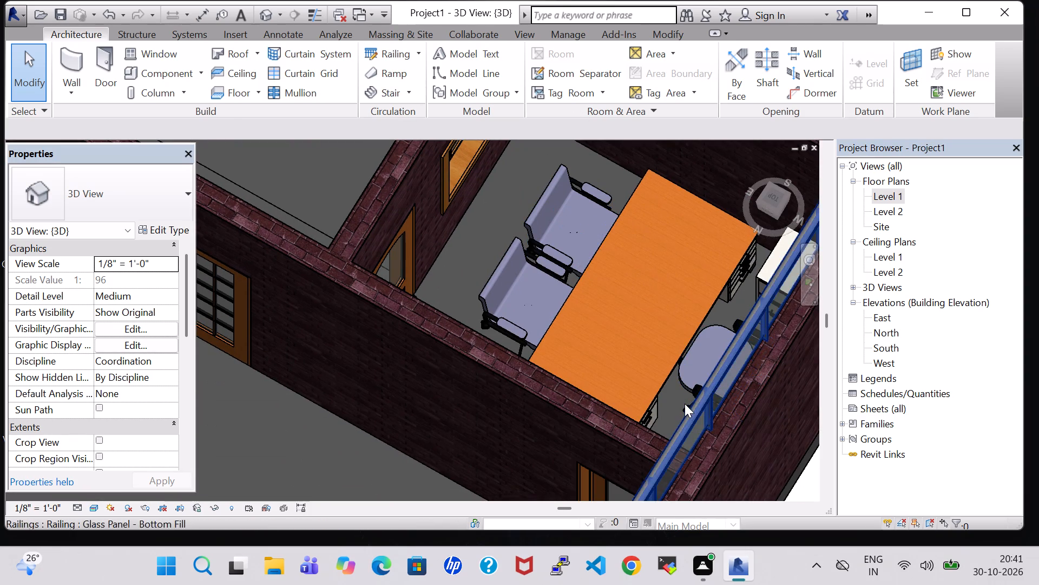
middle_click_drag(657, 396, 625, 374, "shift")
middle_click_drag(619, 406, 571, 82)
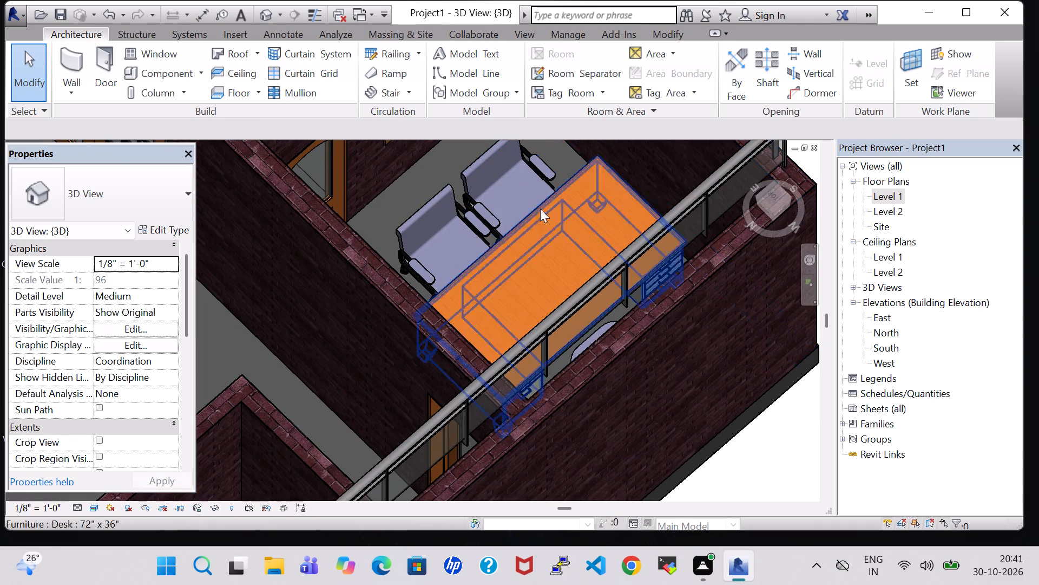
scroll(537, 290, "down", 2)
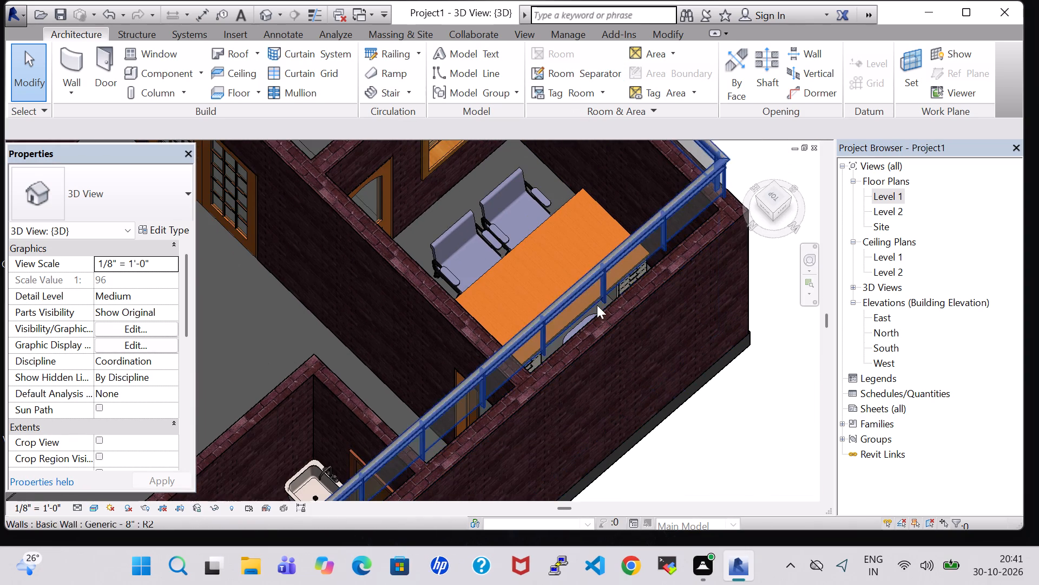
middle_click_drag(550, 197, 560, 310, "shift")
middle_click_drag(572, 325, 626, 328)
middle_click_drag(545, 200, 554, 298)
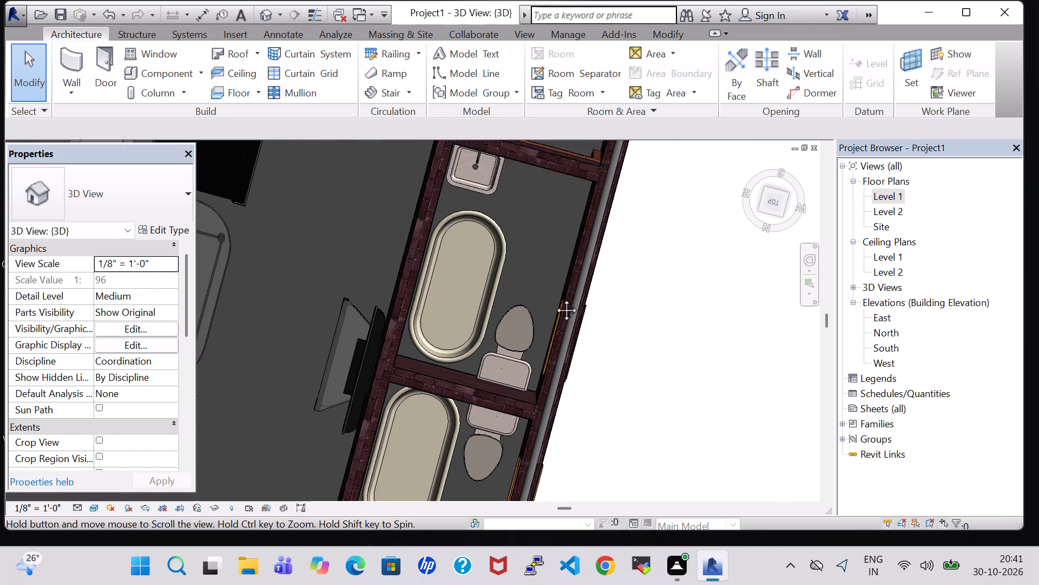
middle_click_drag(554, 298, 570, 422)
middle_click_drag(562, 256, 564, 451)
middle_click_drag(471, 308, 477, 308)
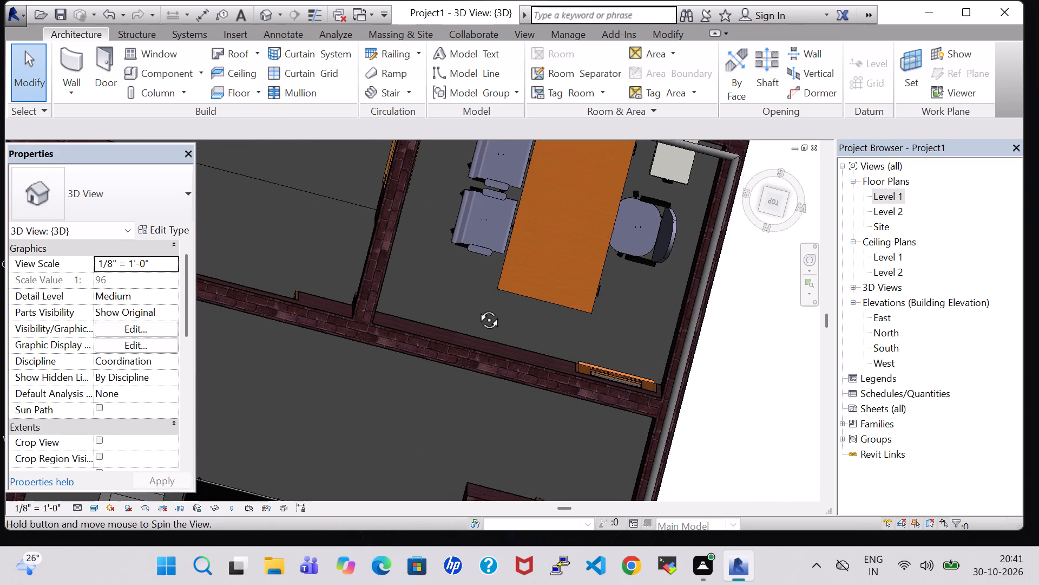
middle_click_drag(477, 308, 508, 293)
middle_click_drag(472, 245, 666, 452)
middle_click_drag(562, 276, 588, 254, "shift")
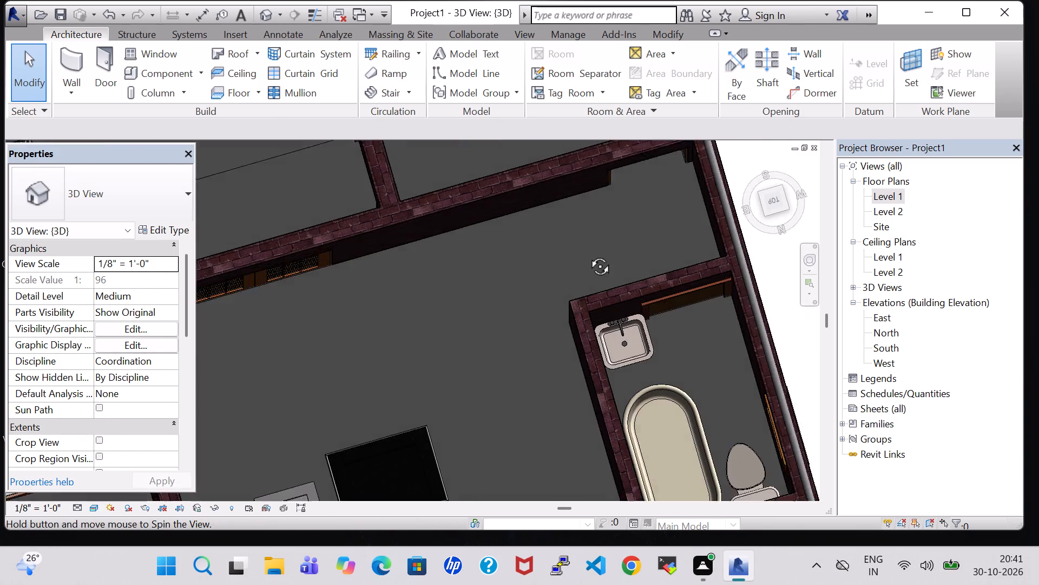
middle_click_drag(588, 254, 589, 240, "shift")
middle_click_drag(501, 203, 607, 427)
middle_click_drag(574, 365, 586, 321, "shift")
middle_click(586, 321, "shift")
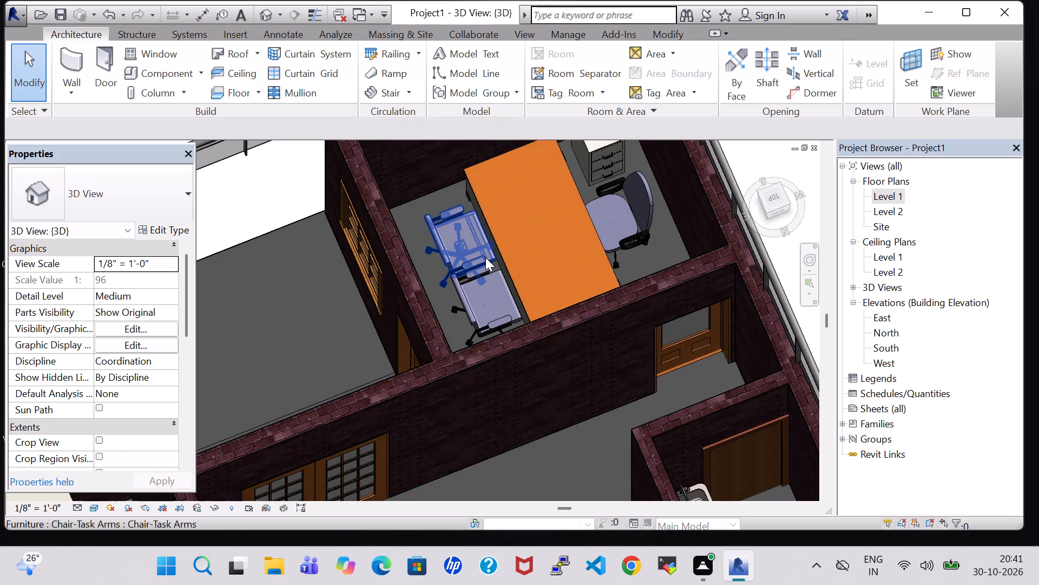
middle_click_drag(485, 257, 617, 261)
middle_click_drag(617, 261, 650, 261)
middle_click_drag(556, 307, 585, 400)
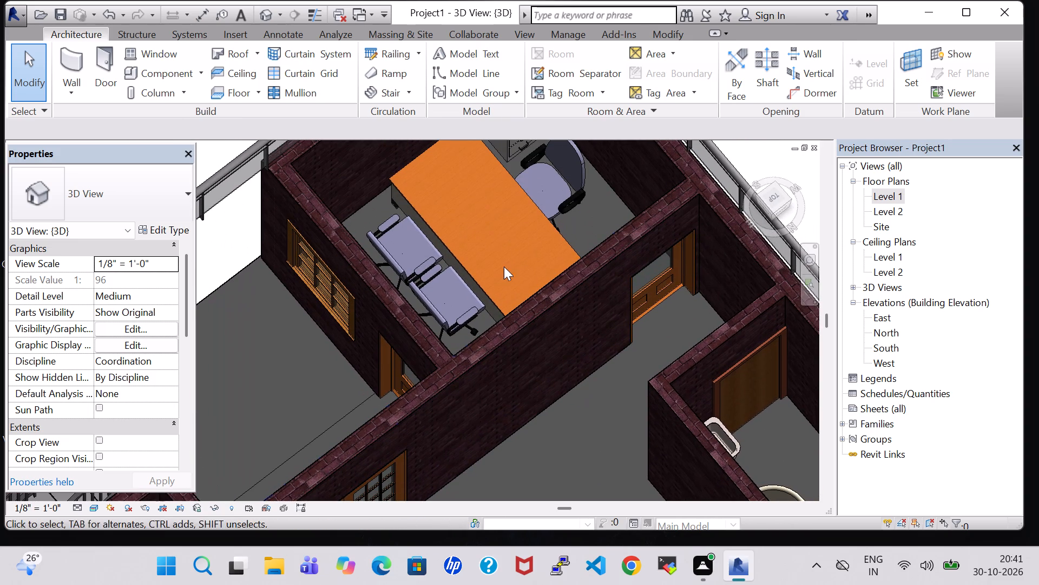
Return to the Level 1 floor plan, focusing on the plant at the office desk.
double_click(903, 196)
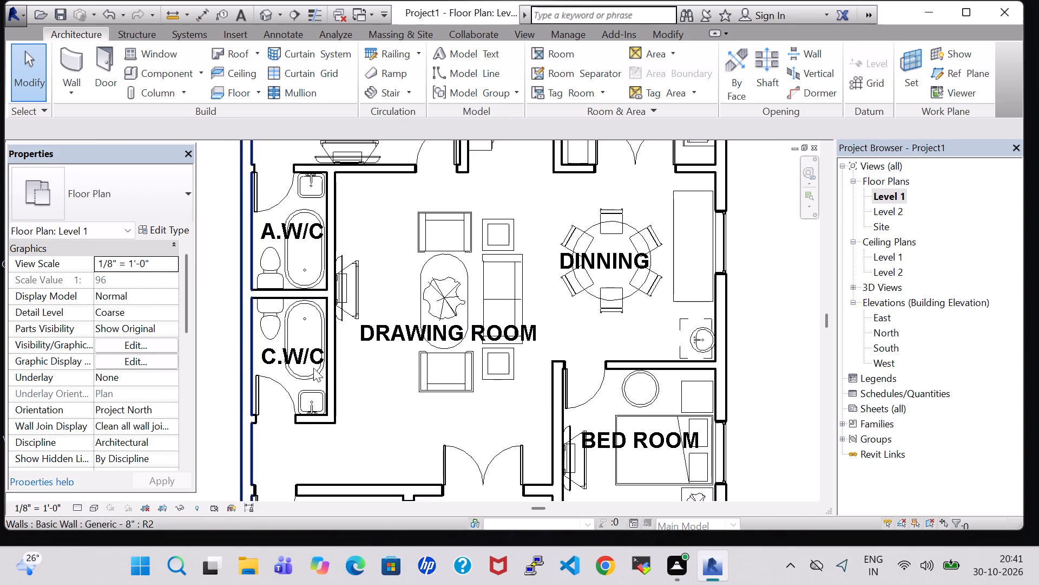
scroll(345, 368, "down", 3)
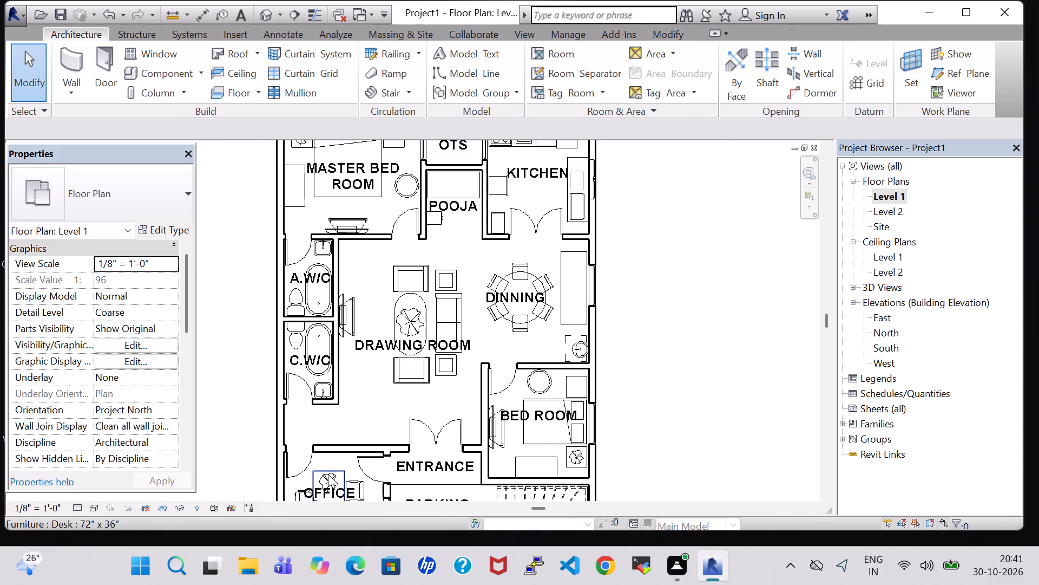
scroll(328, 474, "up", 5)
middle_click_drag(337, 445, 361, 391)
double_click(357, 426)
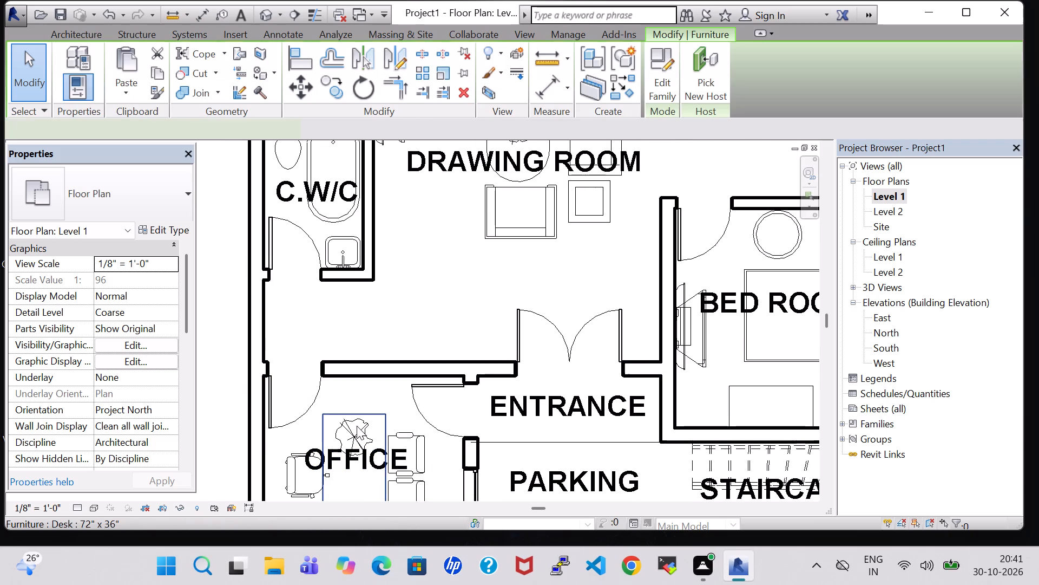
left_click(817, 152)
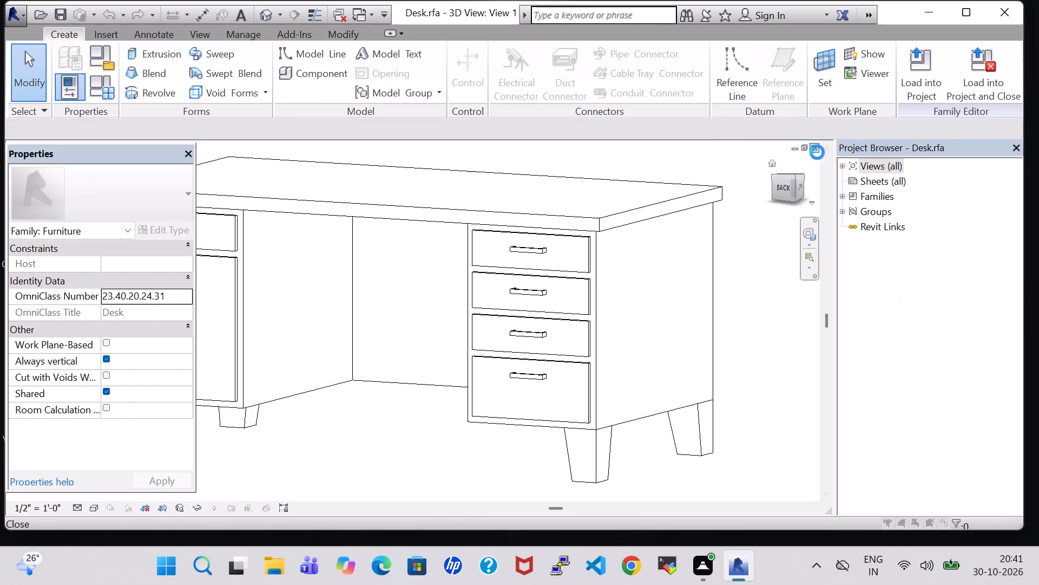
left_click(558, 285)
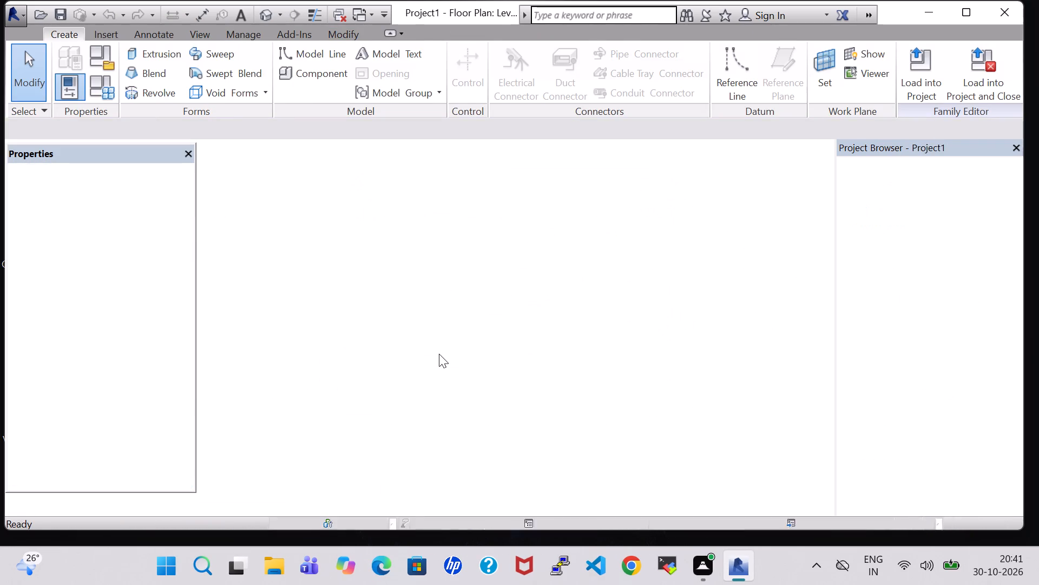
Set the Level 1 offset of the Tropical Dagger - 2' plant on the office desk to 2' 6".
middle_click_drag(434, 326, 449, 231)
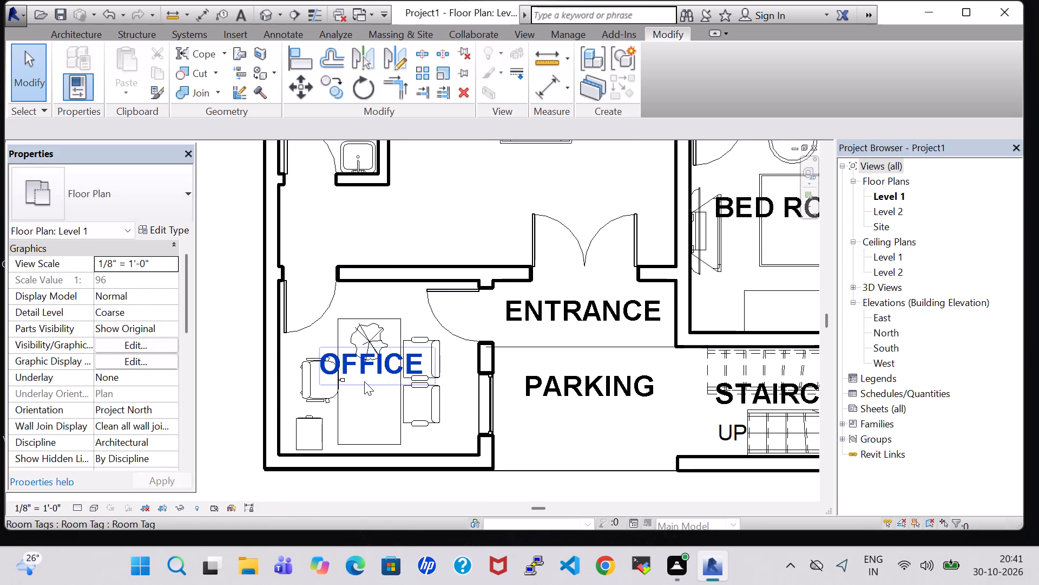
scroll(319, 376, "up", 5)
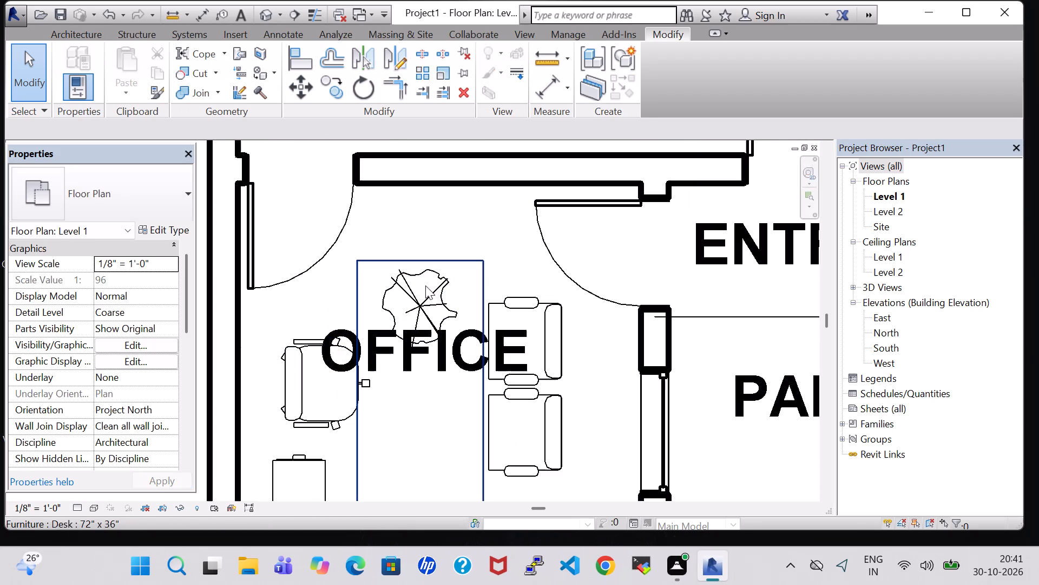
left_click(412, 298)
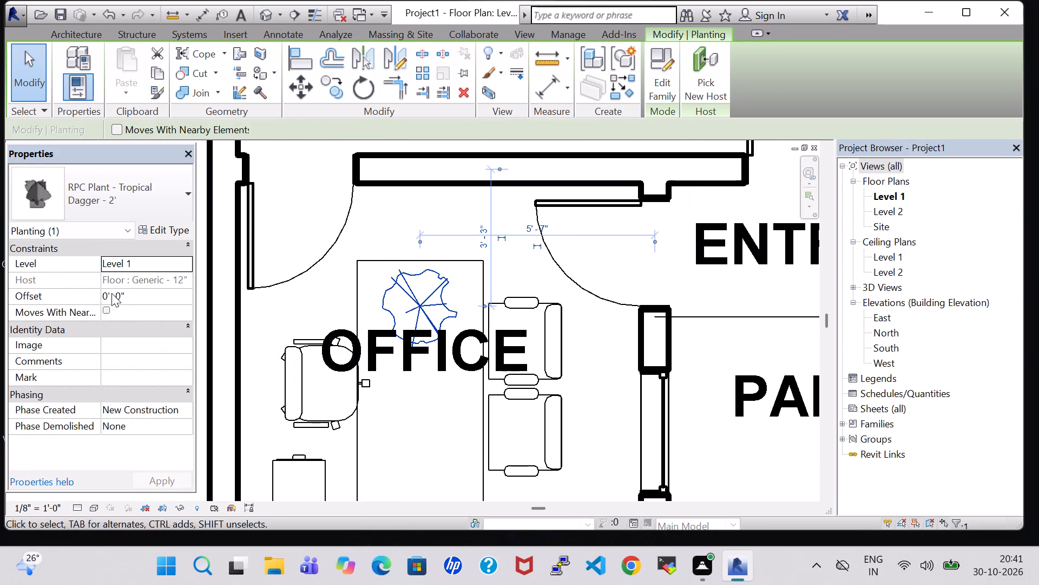
left_click(108, 298)
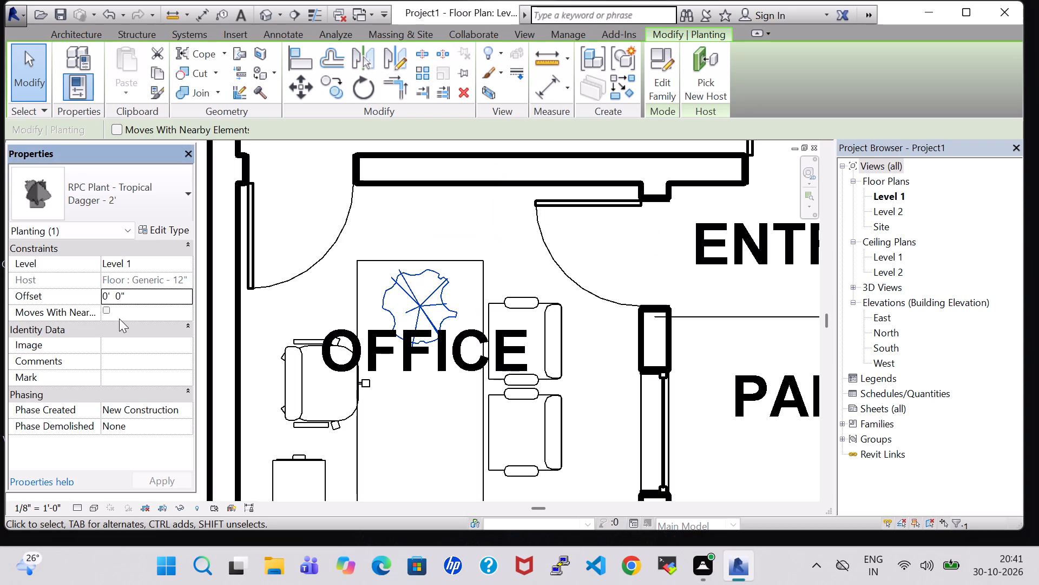
key("BackSpace")
key("2")
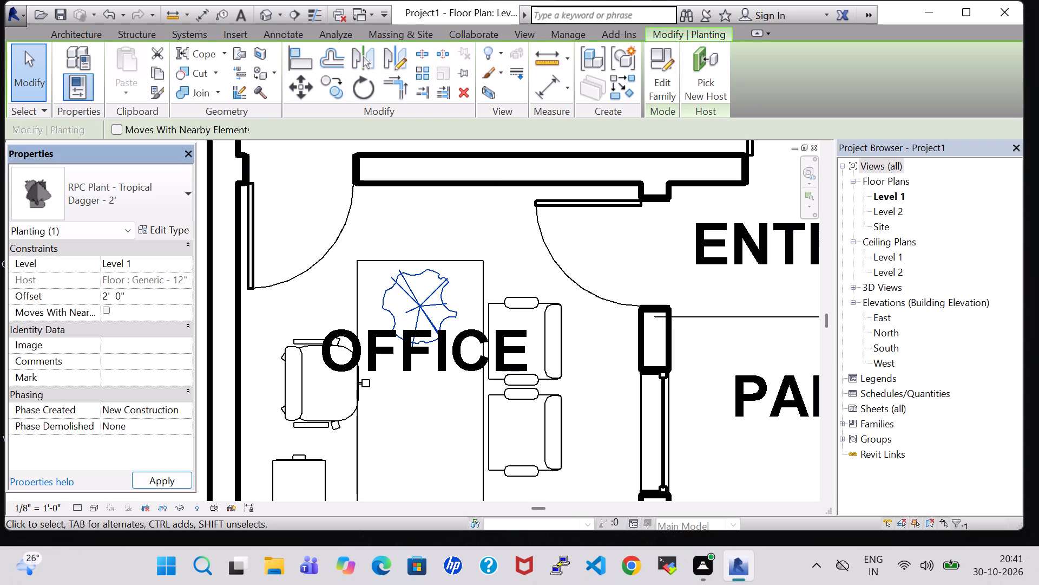
left_click(122, 298)
key("BackSpace")
key("6")
key("Return")
In the 3D view, change the office desk's Dagger - 2' plant to a bushier plant type and check it from above.
left_click(260, 18)
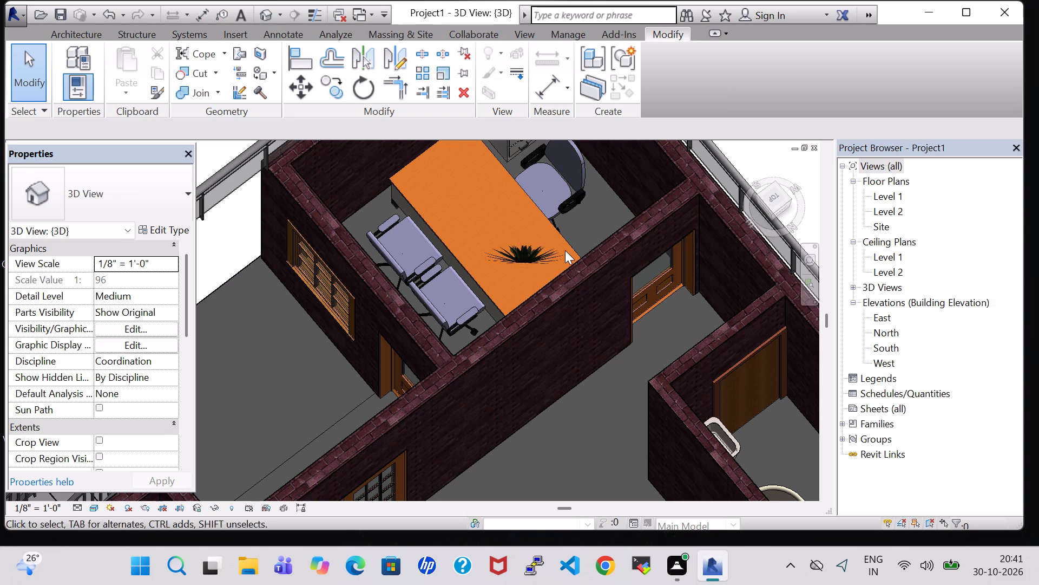
middle_click_drag(588, 447, 614, 362, "shift")
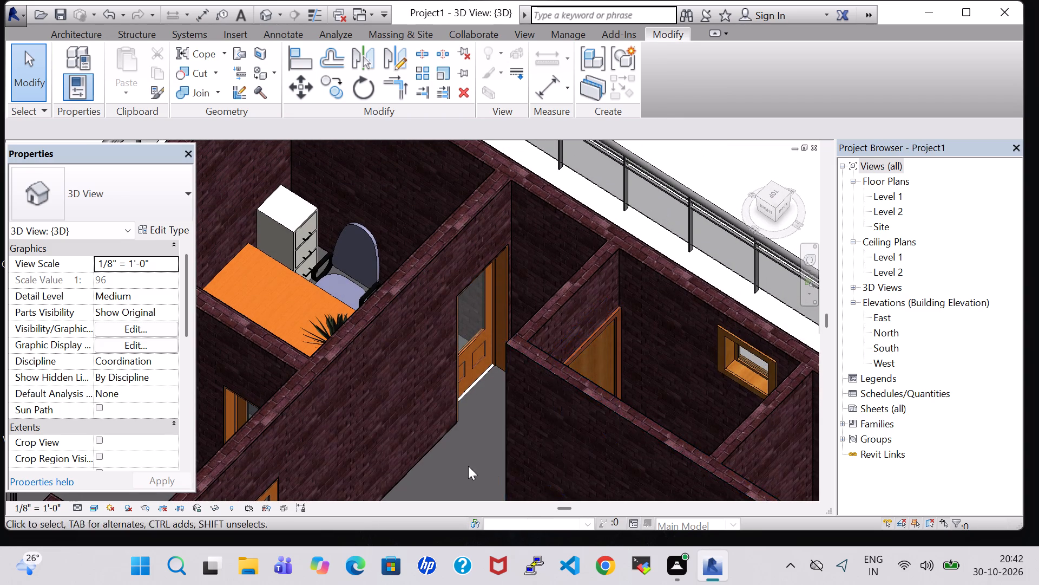
middle_click_drag(468, 466, 505, 463, "shift")
middle_click_drag(322, 450, 865, 425)
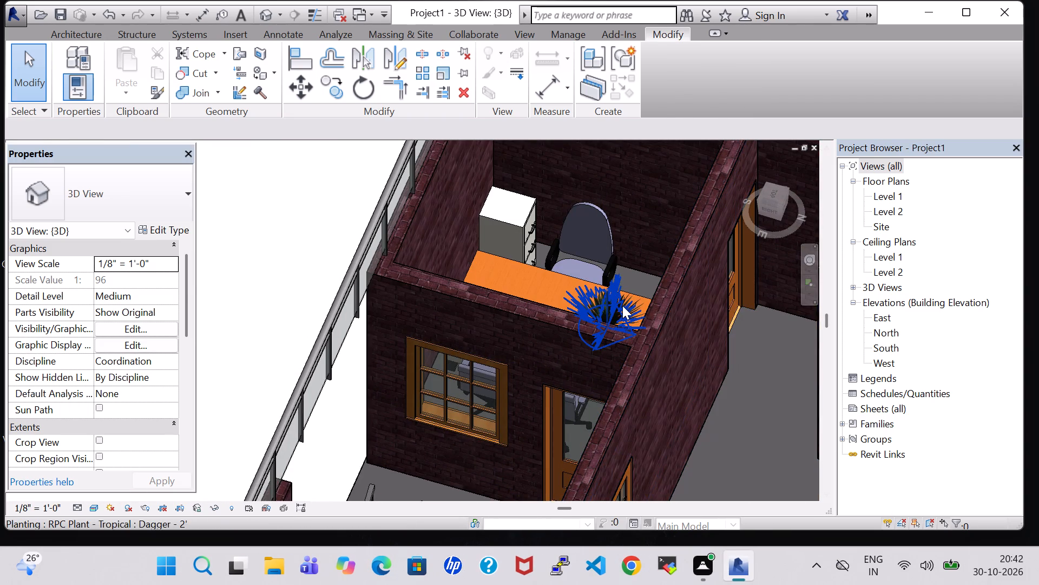
left_click(622, 305)
left_click(101, 188)
left_click(95, 311)
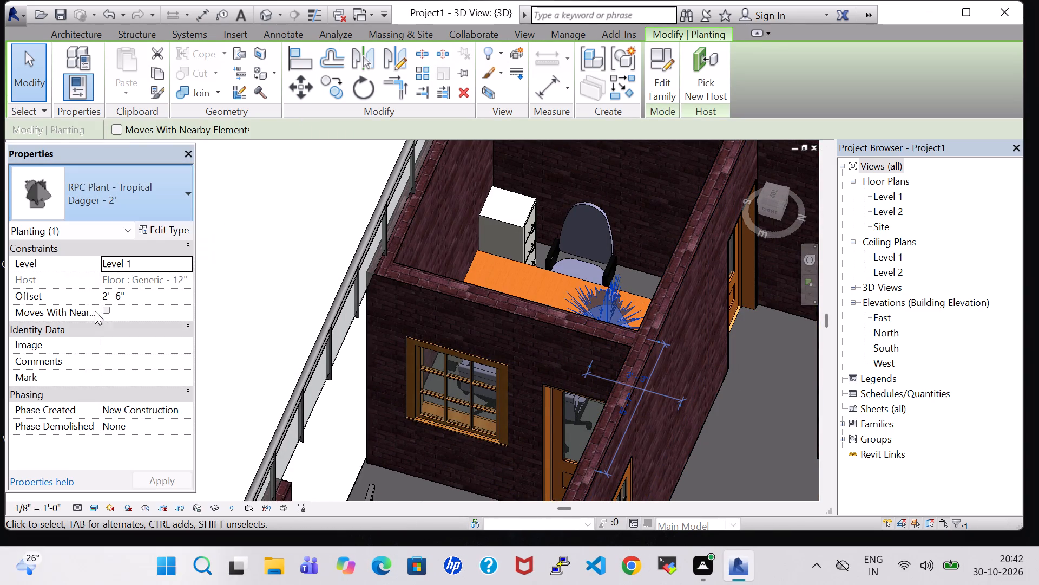
left_click(773, 385)
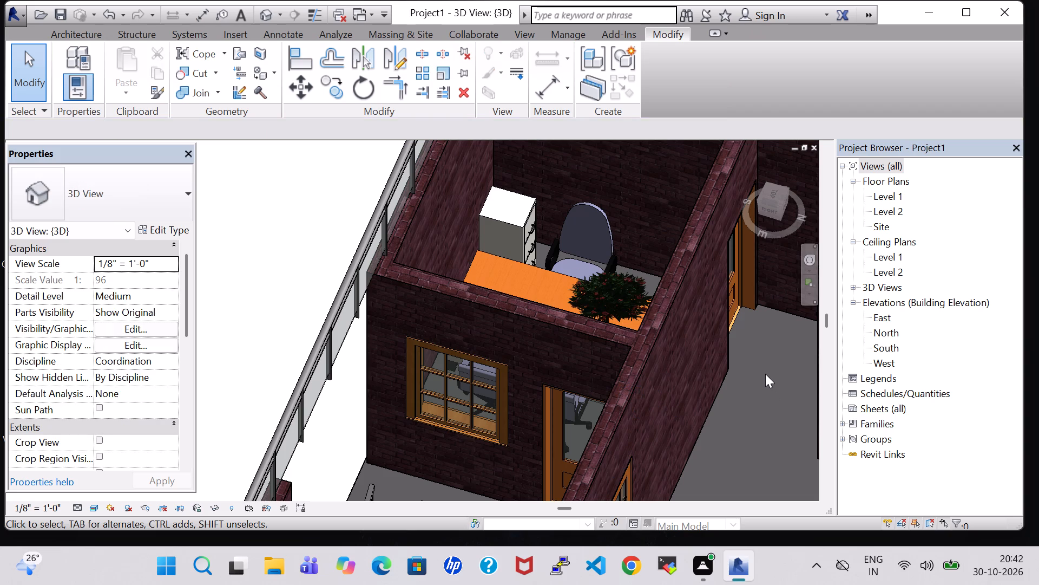
middle_click_drag(765, 359, 765, 376, "shift")
middle_click_drag(765, 412, 764, 424, "shift")
middle_click(764, 426, "shift")
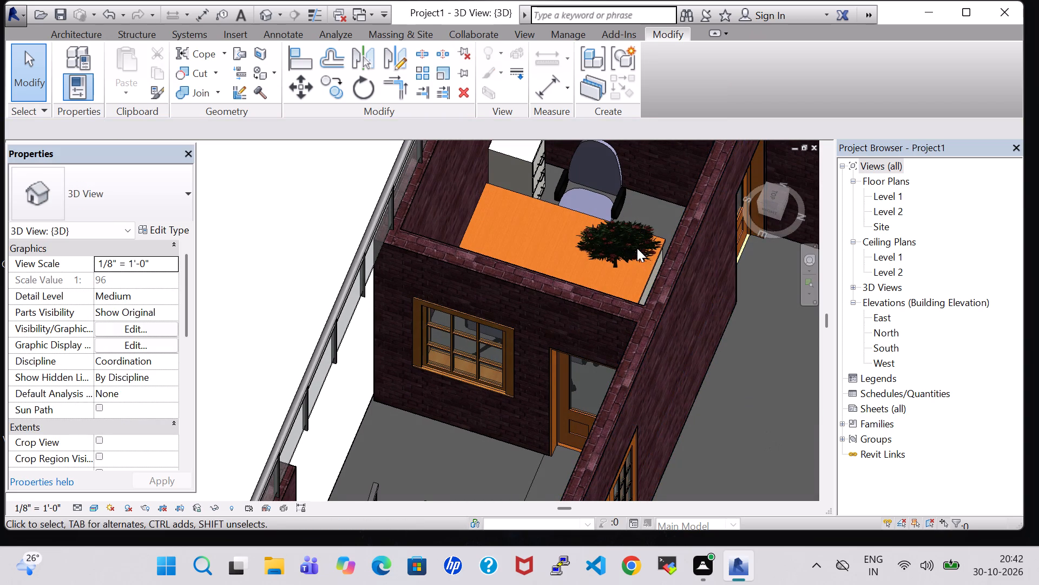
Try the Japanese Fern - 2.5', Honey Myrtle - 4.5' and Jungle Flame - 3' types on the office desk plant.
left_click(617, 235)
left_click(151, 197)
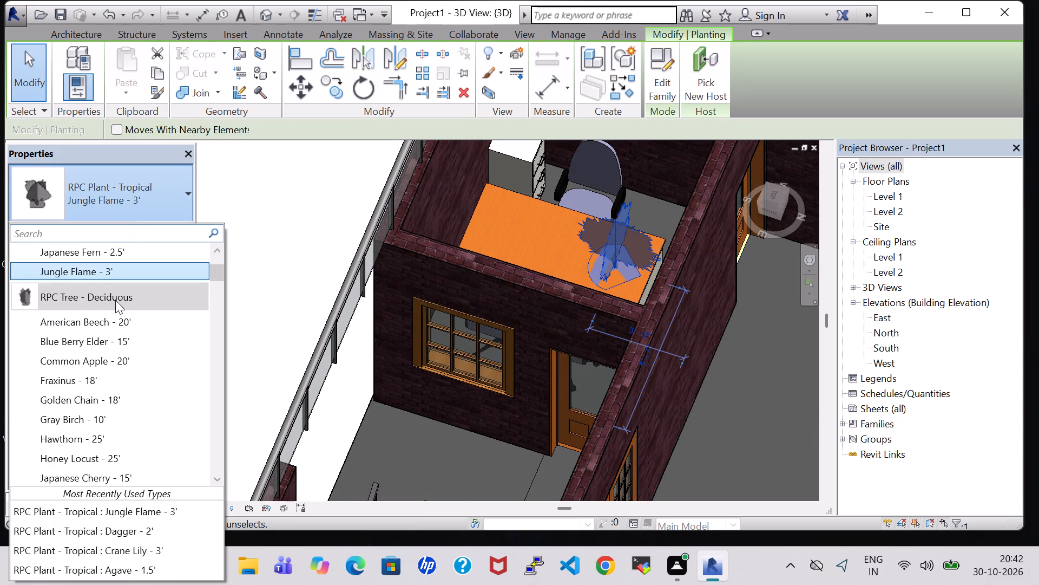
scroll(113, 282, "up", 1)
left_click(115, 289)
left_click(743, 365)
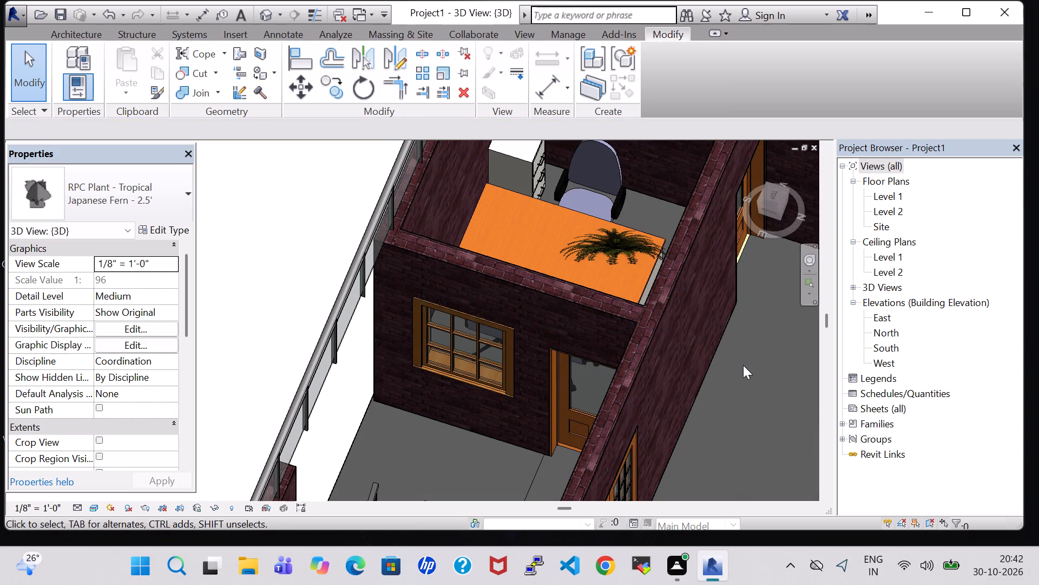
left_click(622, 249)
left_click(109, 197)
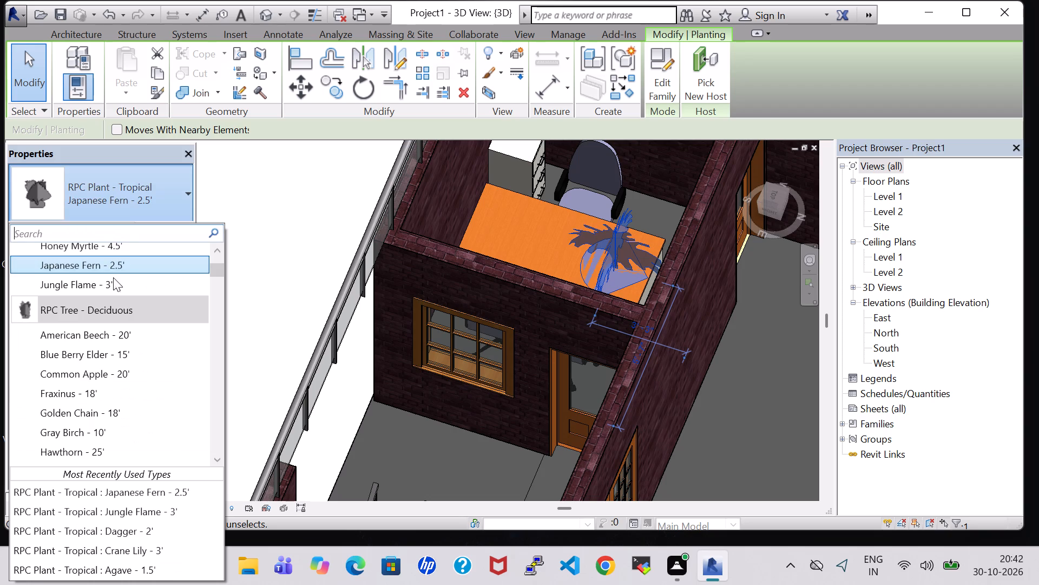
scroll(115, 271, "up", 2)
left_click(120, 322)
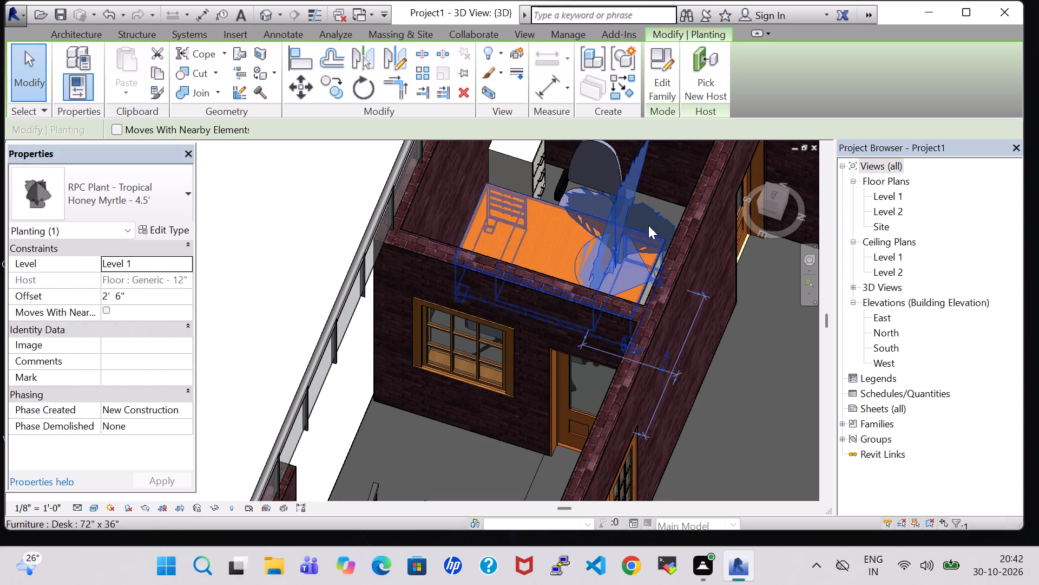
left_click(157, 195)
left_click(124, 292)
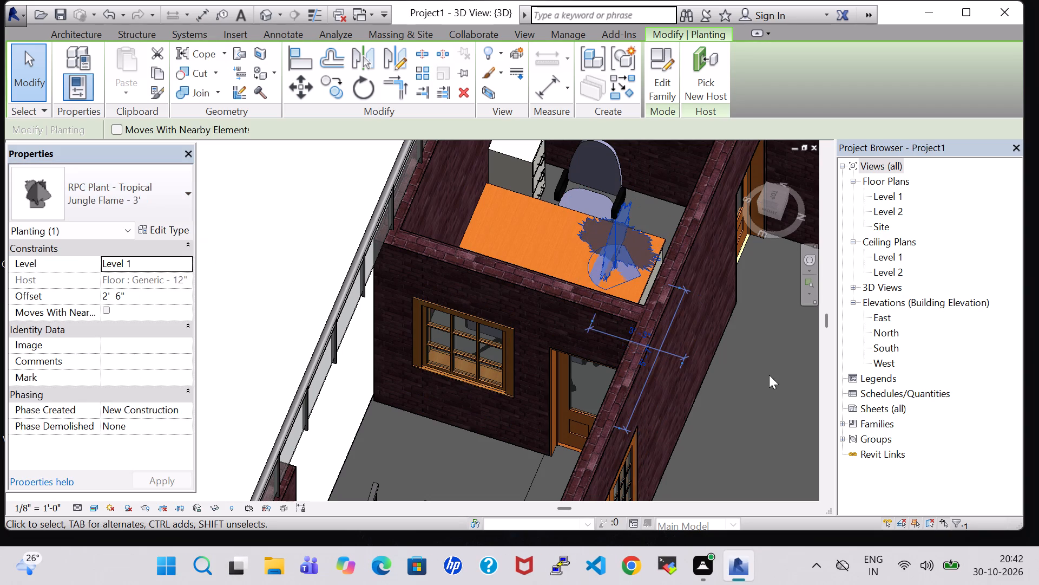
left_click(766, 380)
Change the office desk plant to the RPC Plant - Tropical type Dagger - 2'.
left_click(630, 246)
left_click(174, 220)
scroll(129, 327, "up", 2)
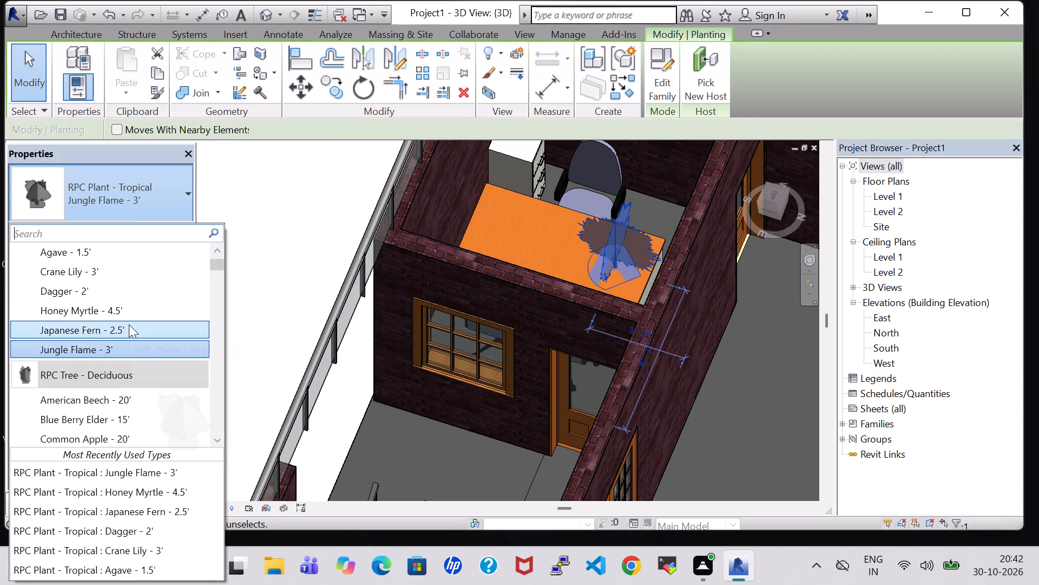
left_click(90, 290)
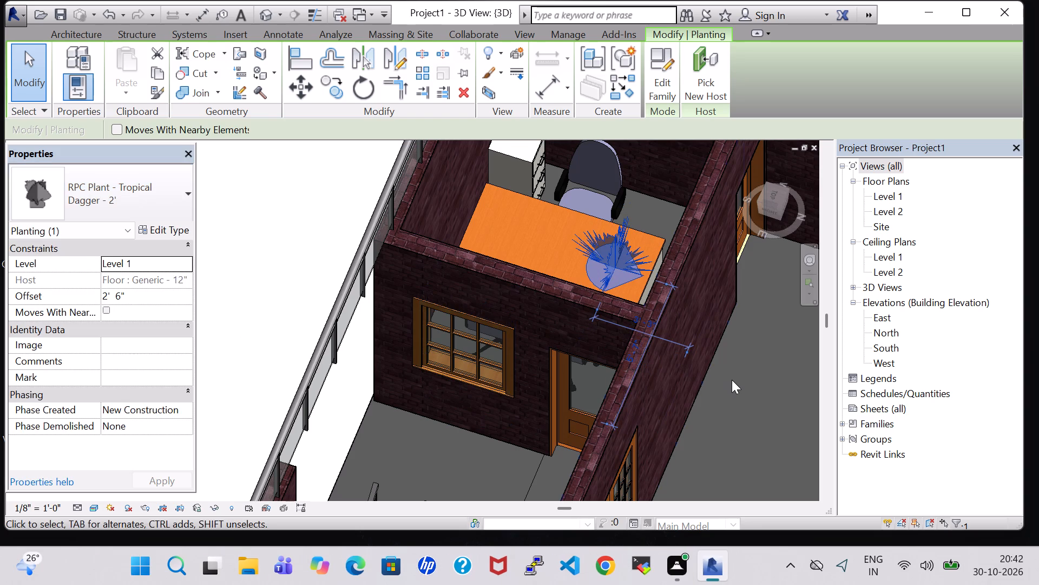
left_click(732, 380)
Set the Level 1 offset of the Agave - 1.5' plant at the king-bed bedroom's nightstand beside the dresser to 2' 6".
middle_click_drag(729, 354, 728, 313)
middle_click(728, 313, "shift")
middle_click_drag(733, 347, 734, 356, "shift")
scroll(734, 360, "down", 2)
middle_click_drag(754, 416, 662, 331)
scroll(661, 330, "down", 1)
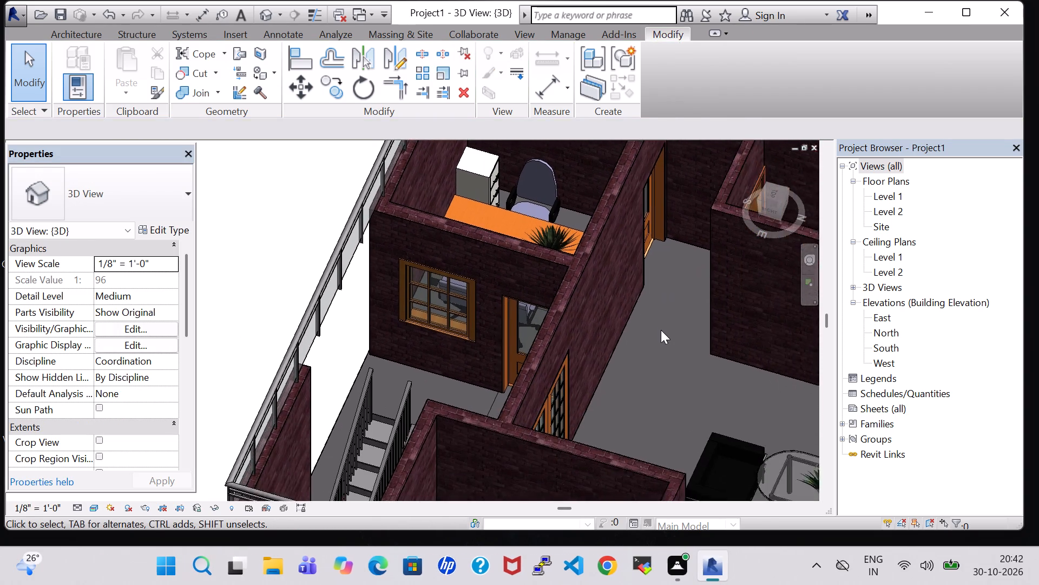
scroll(661, 330, "down", 2)
middle_click_drag(662, 347, 697, 350, "shift")
scroll(697, 350, "down", 1, "shift")
middle_click_drag(762, 373, 601, 360)
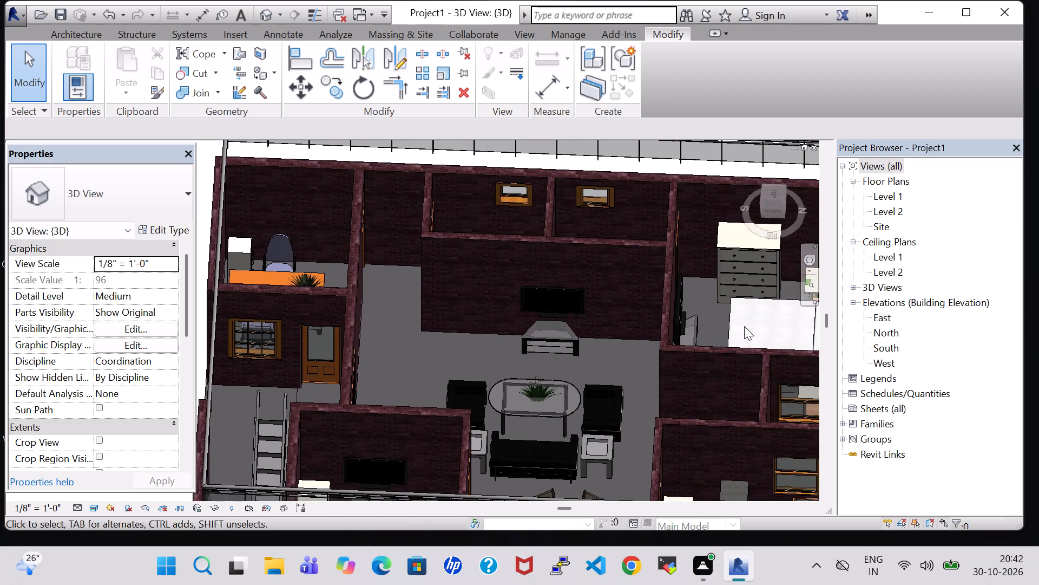
middle_click_drag(744, 326, 516, 376)
middle_click_drag(551, 359, 582, 368, "shift")
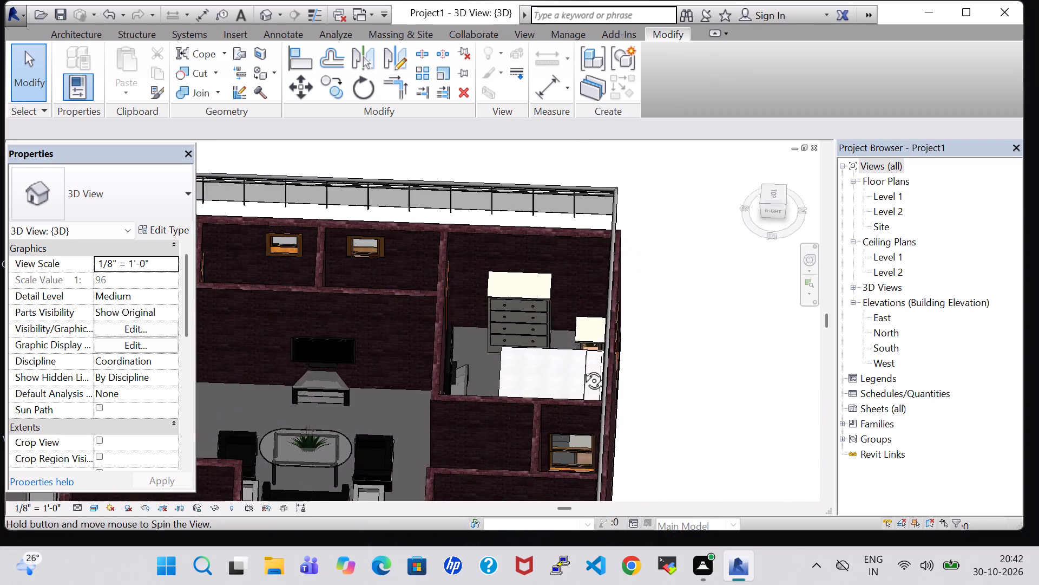
middle_click_drag(582, 368, 616, 382, "shift")
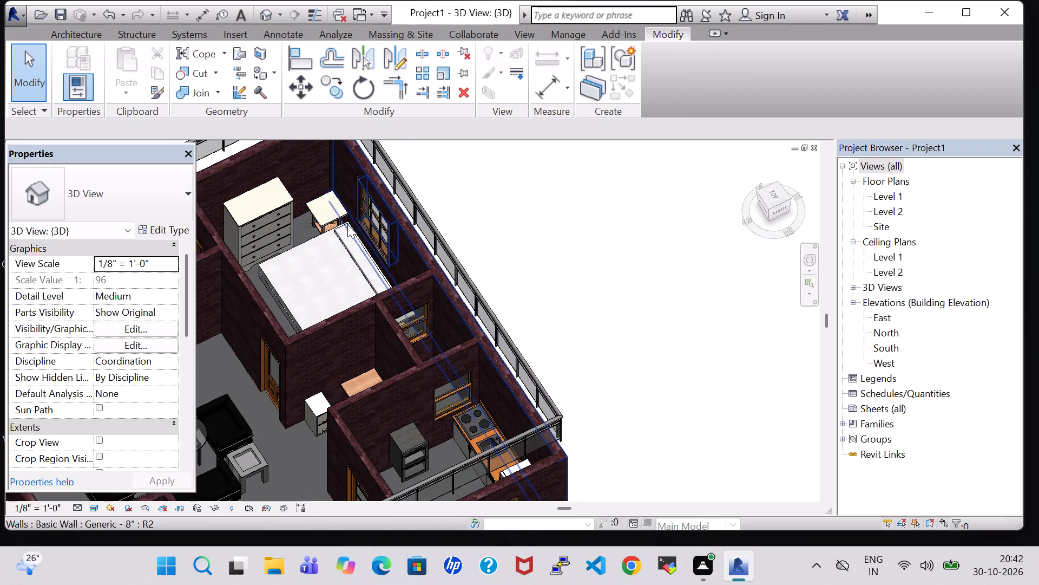
scroll(336, 224, "up", 8)
left_click(330, 230)
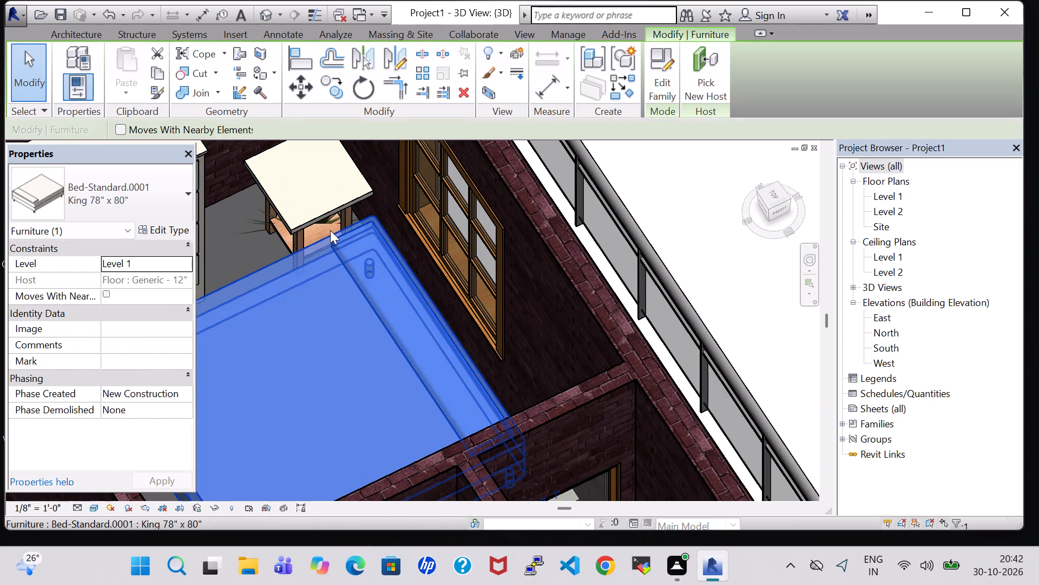
left_click(226, 245)
left_click(286, 232)
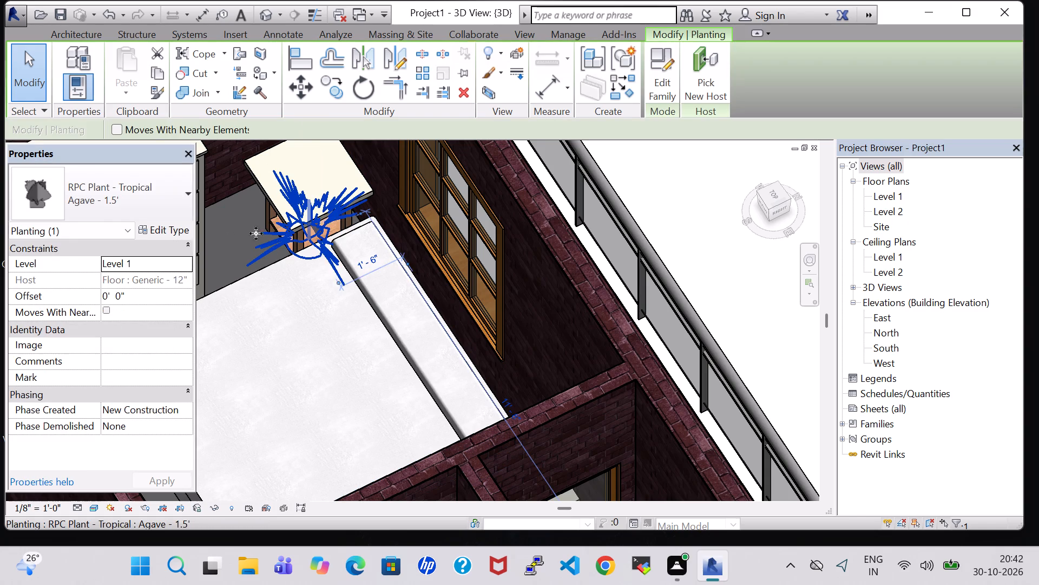
left_click(108, 294)
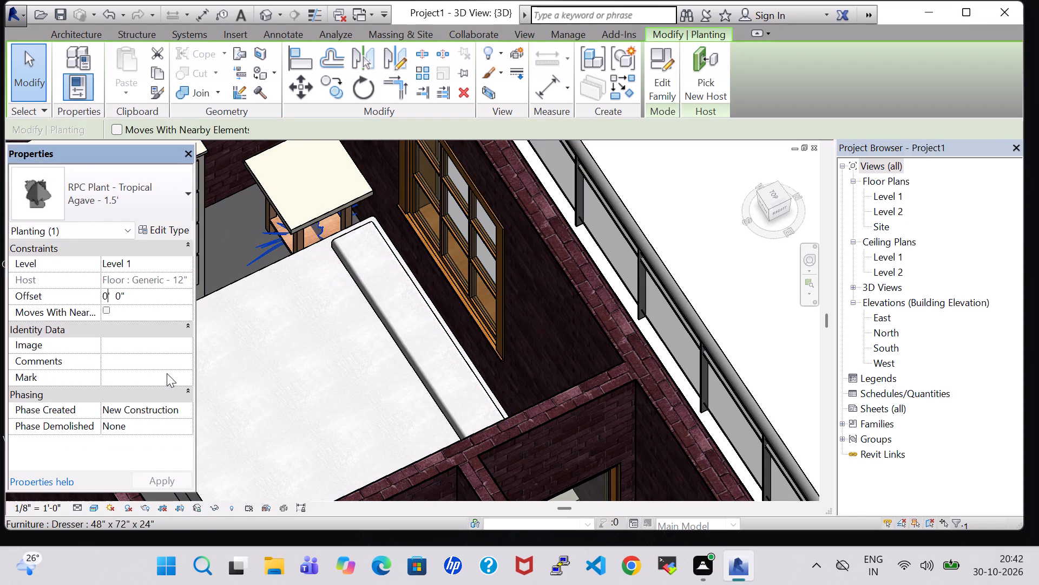
key("BackSpace")
key("2")
key("Right")
key("Right")
key("Right")
key("Right")
key("BackSpace")
key("6")
key("Return")
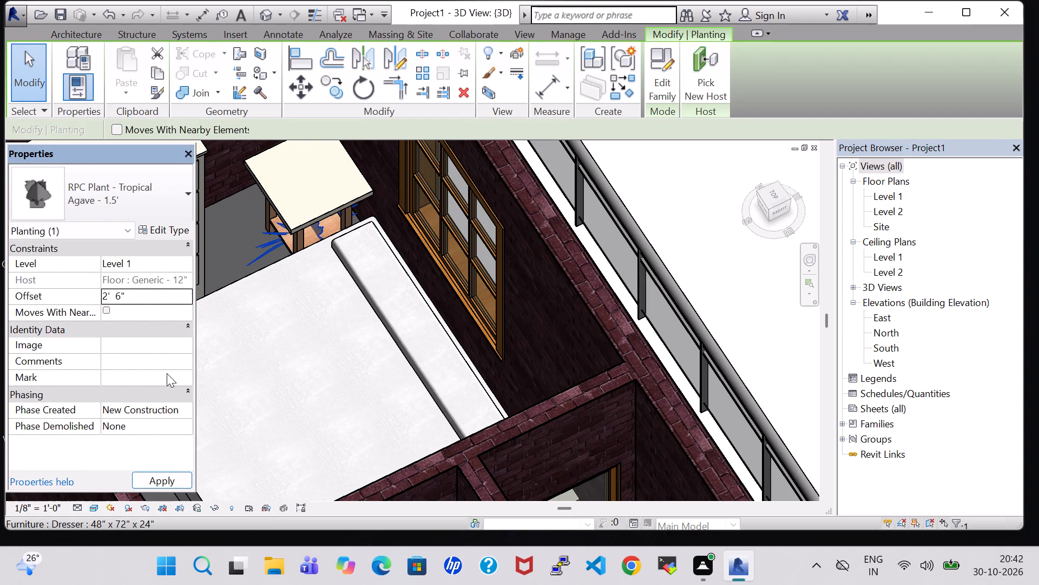
left_click(238, 262)
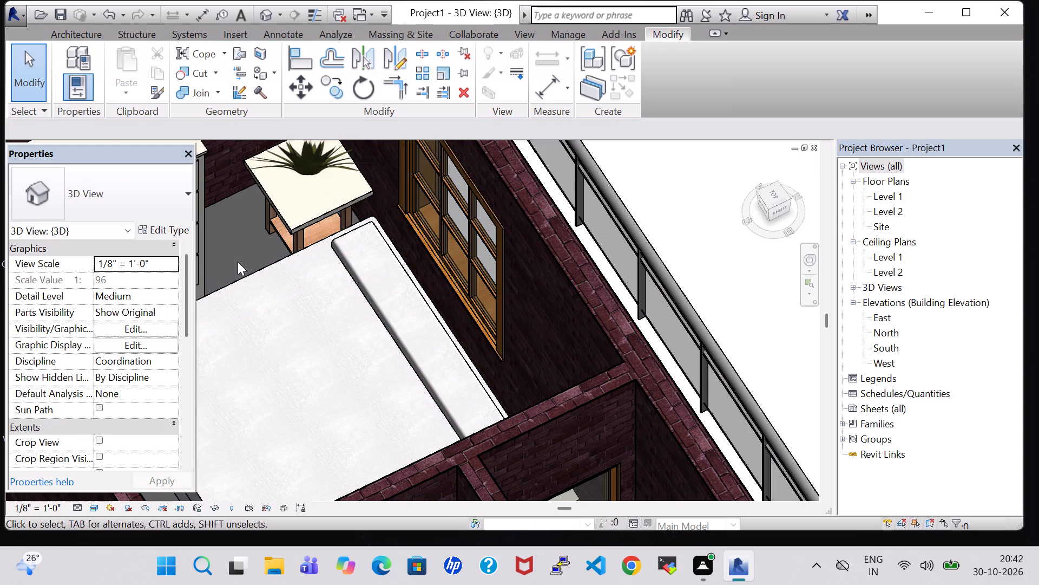
Nudge the Agave plant slightly closer to the middle of the king-bed bedroom's nightstand top.
left_click(315, 190)
key("Down")
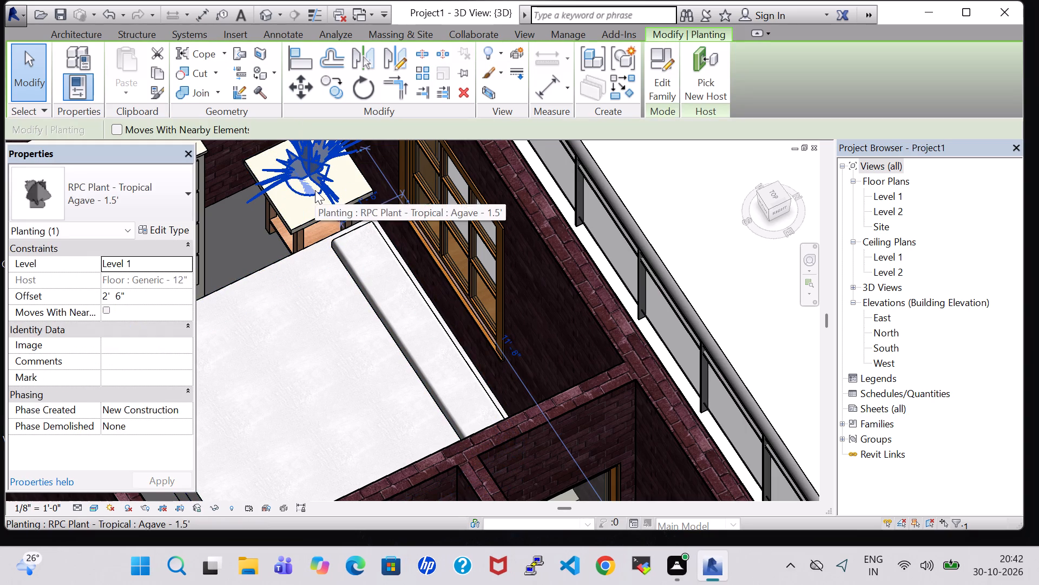
key("Down")
key("Down")
key("Left")
key("Left")
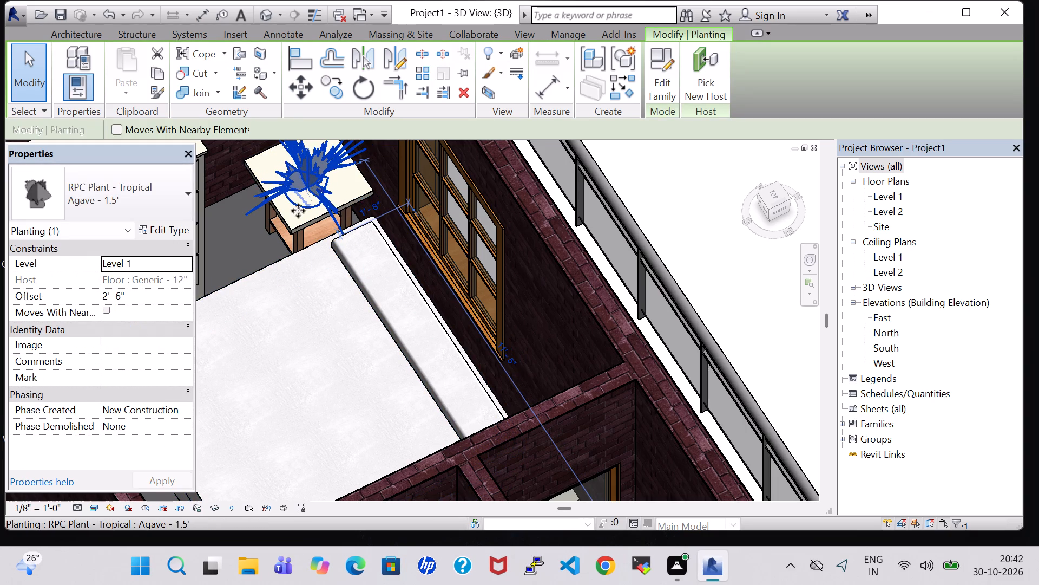
left_click(230, 251)
Examine the nightstand plant, the kitchen, the living and dining areas and the other bedroom from several angles in 3D.
middle_click_drag(369, 369, 378, 317, "shift")
middle_click_drag(380, 326, 551, 168)
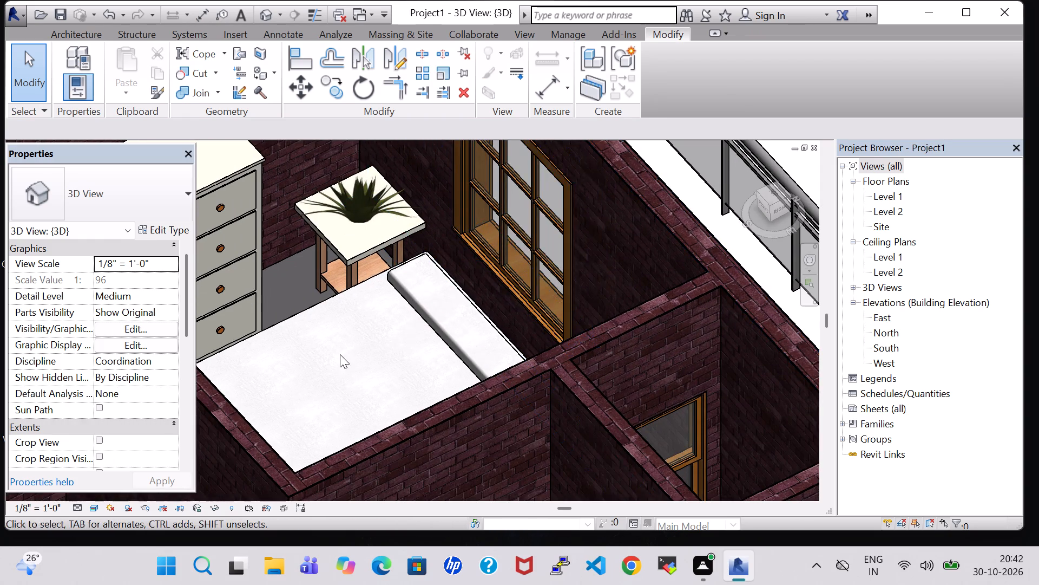
middle_click_drag(340, 354, 354, 354, "shift")
middle_click_drag(304, 333, 498, 311)
scroll(458, 329, "down", 2)
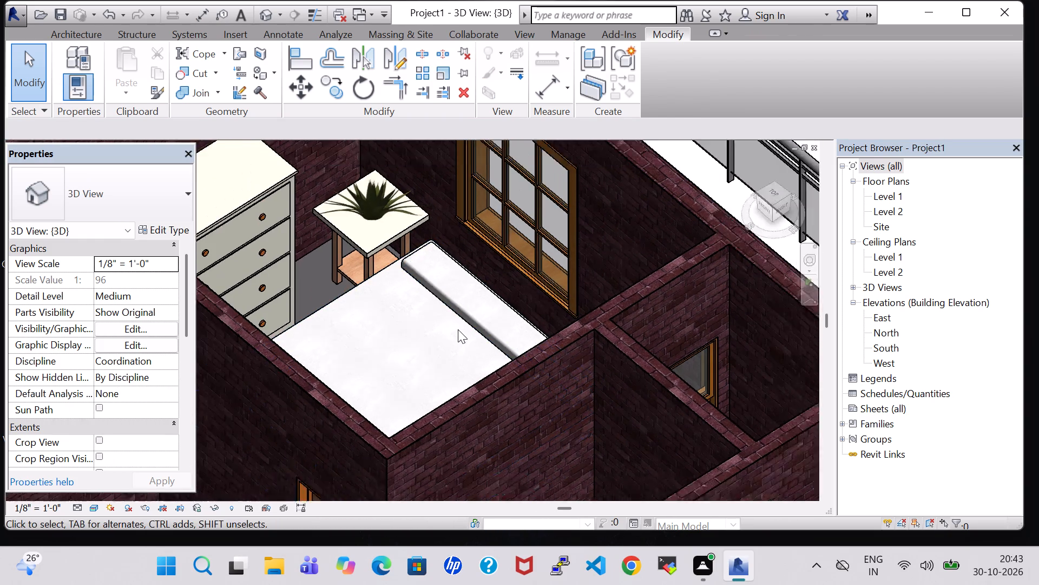
scroll(458, 329, "down", 9)
middle_click_drag(627, 290, 601, 182)
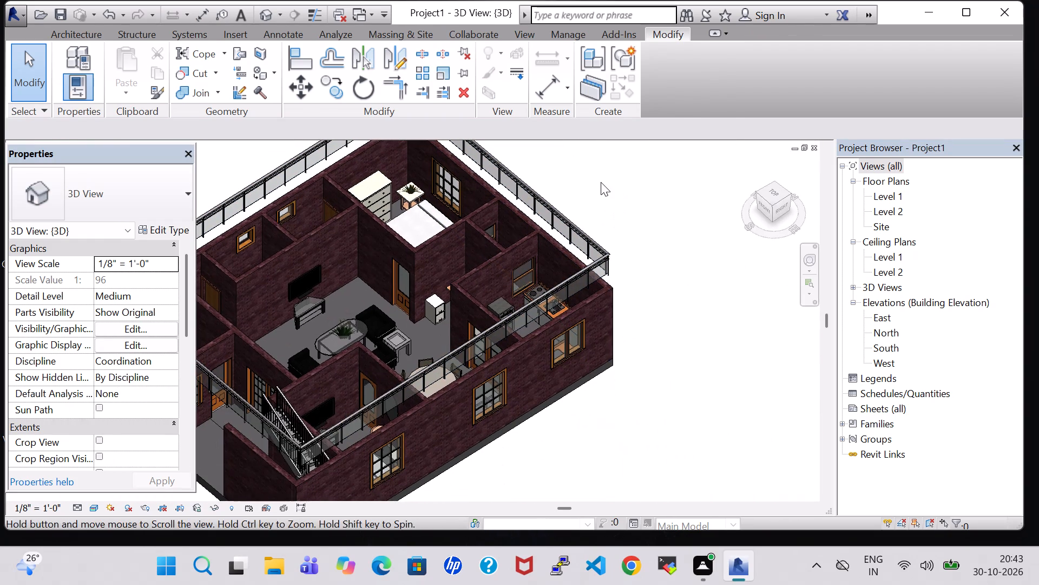
middle_click_drag(601, 184, 612, 305)
middle_click_drag(635, 225, 643, 273)
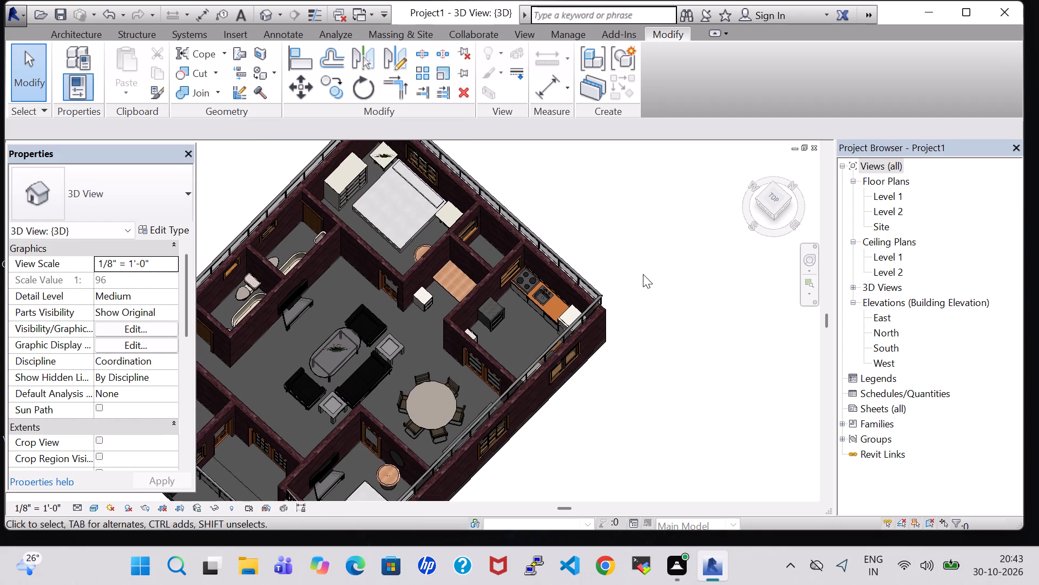
middle_click_drag(610, 258, 647, 292, "shift")
scroll(567, 335, "up", 5)
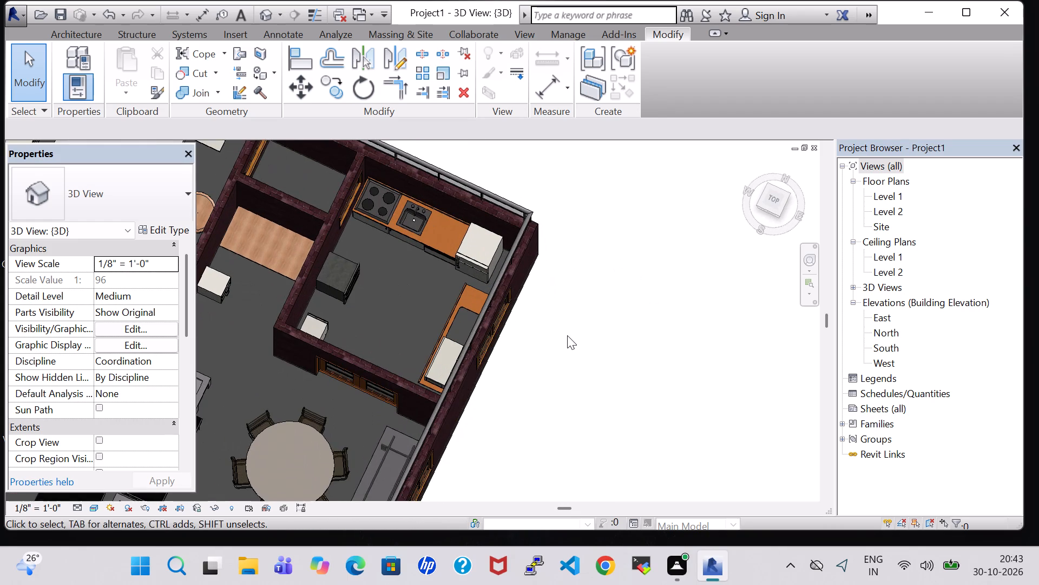
middle_click_drag(594, 259, 573, 295, "shift")
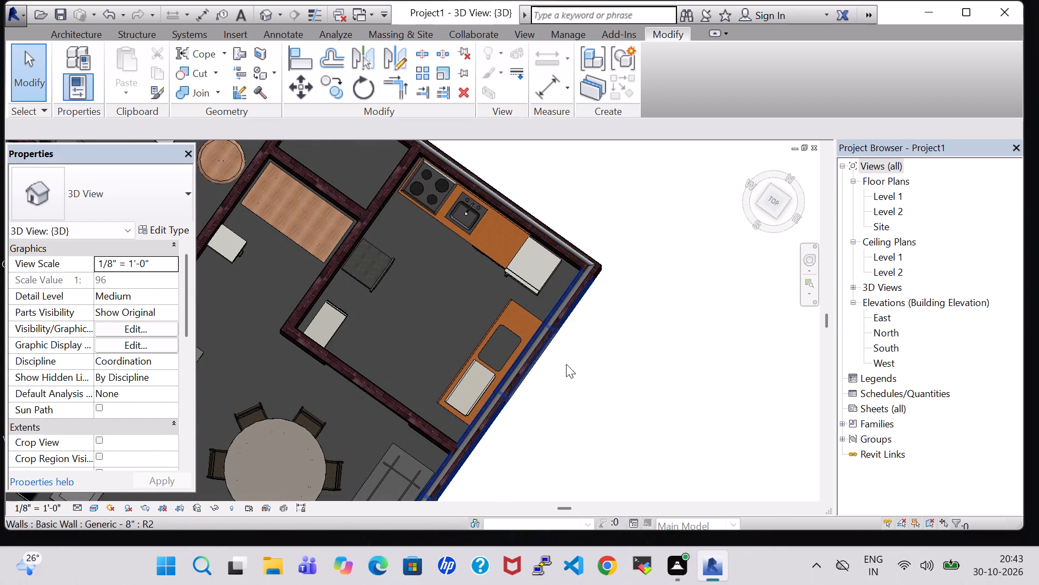
middle_click_drag(577, 391, 583, 360, "shift")
middle_click_drag(583, 360, 607, 281)
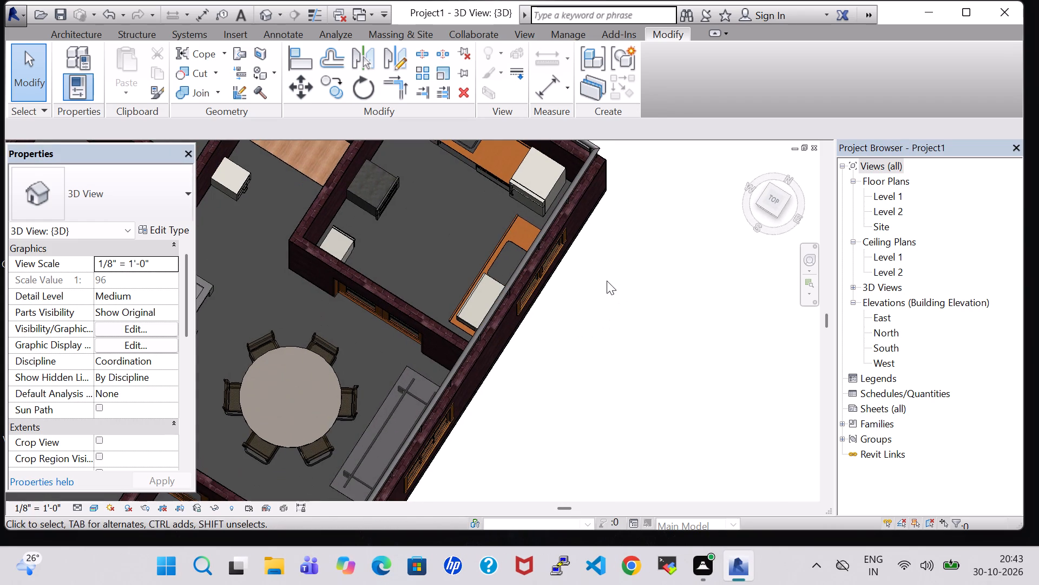
middle_click_drag(607, 280, 647, 238)
middle_click(606, 313)
middle_click_drag(606, 313, 620, 319)
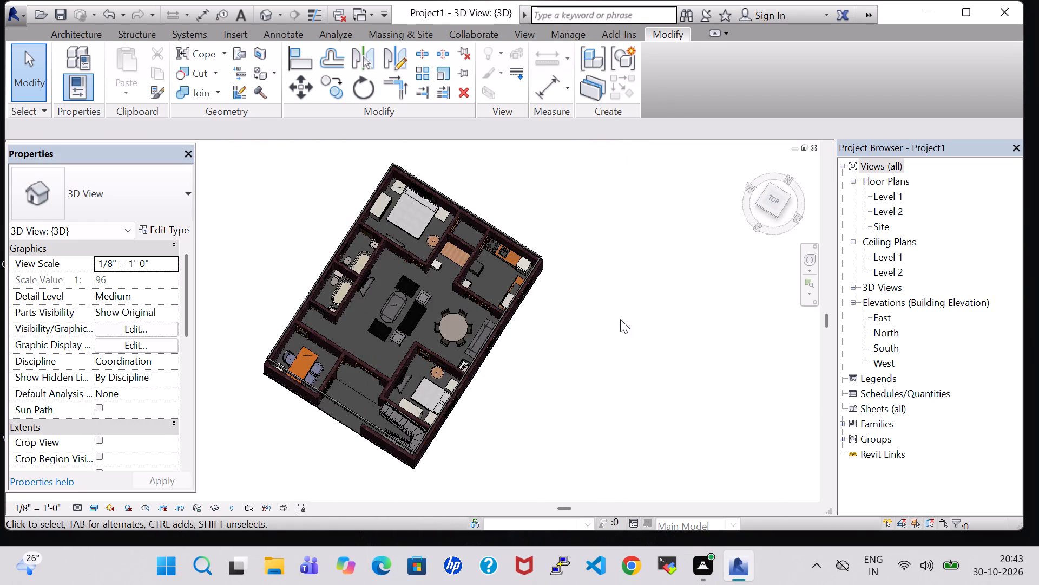
middle_click_drag(620, 319, 676, 346)
scroll(390, 258, "up", 3)
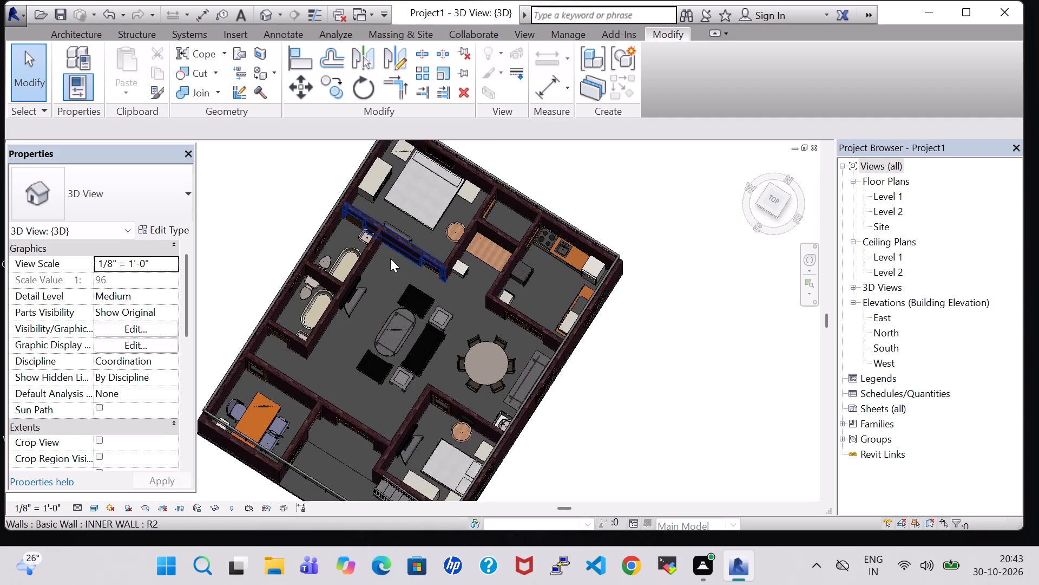
scroll(390, 258, "up", 2)
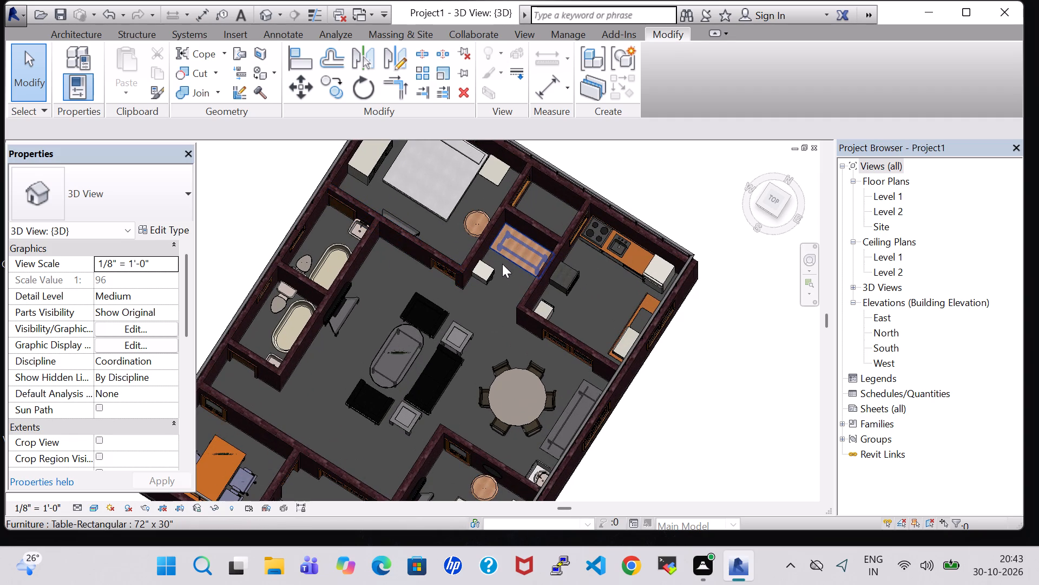
middle_click_drag(673, 401, 720, 223)
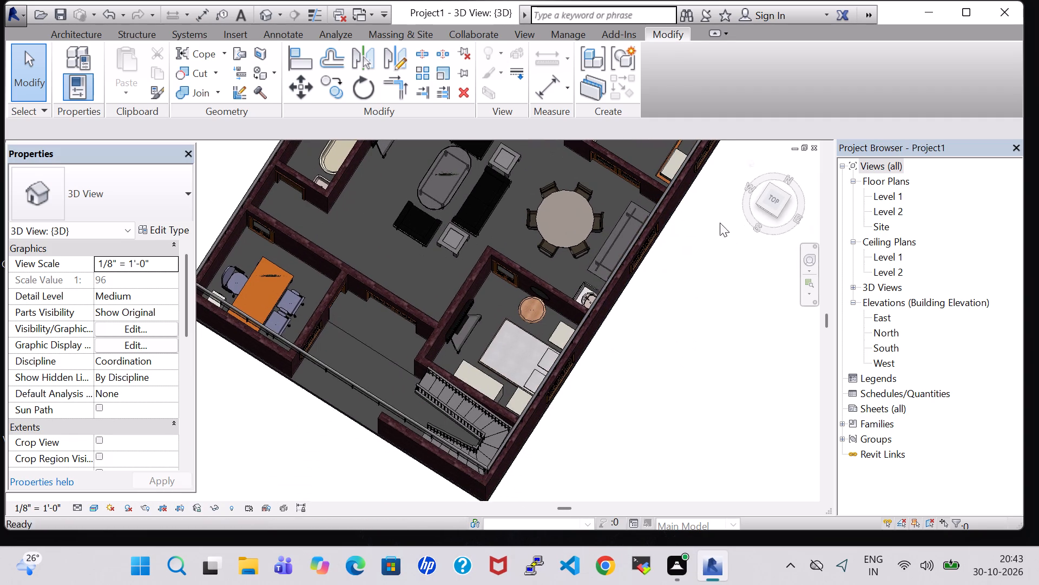
middle_click_drag(615, 409, 777, 339, "shift")
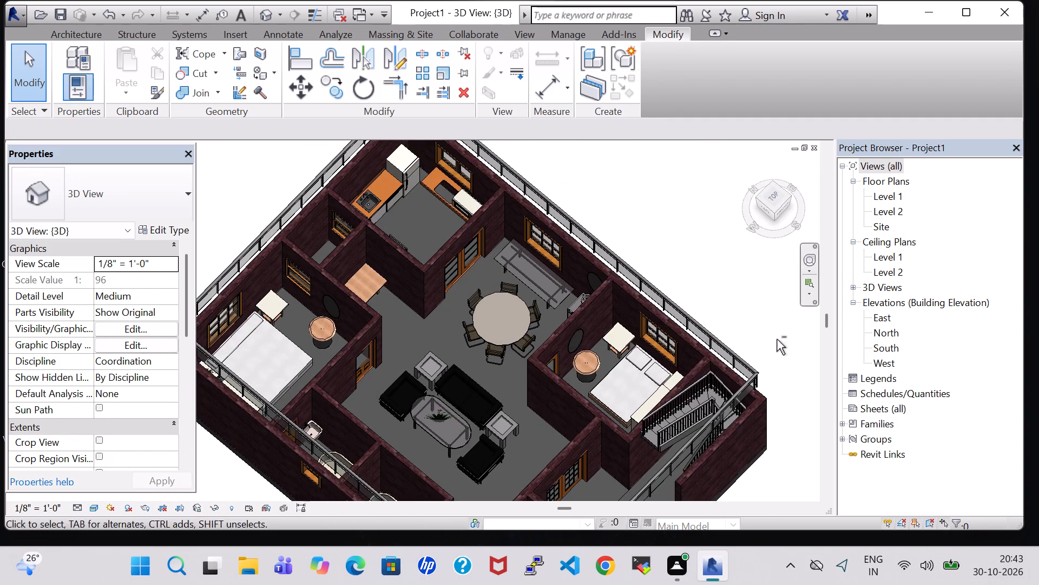
Set the Level 1 offset of the Agave - 1.5' plant at the nightstand in the bedroom beside the staircase to 2' 6".
middle_click_drag(721, 329, 728, 235)
middle_click_drag(626, 311, 720, 347)
middle_click_drag(708, 347, 635, 382)
scroll(633, 368, "up", 12)
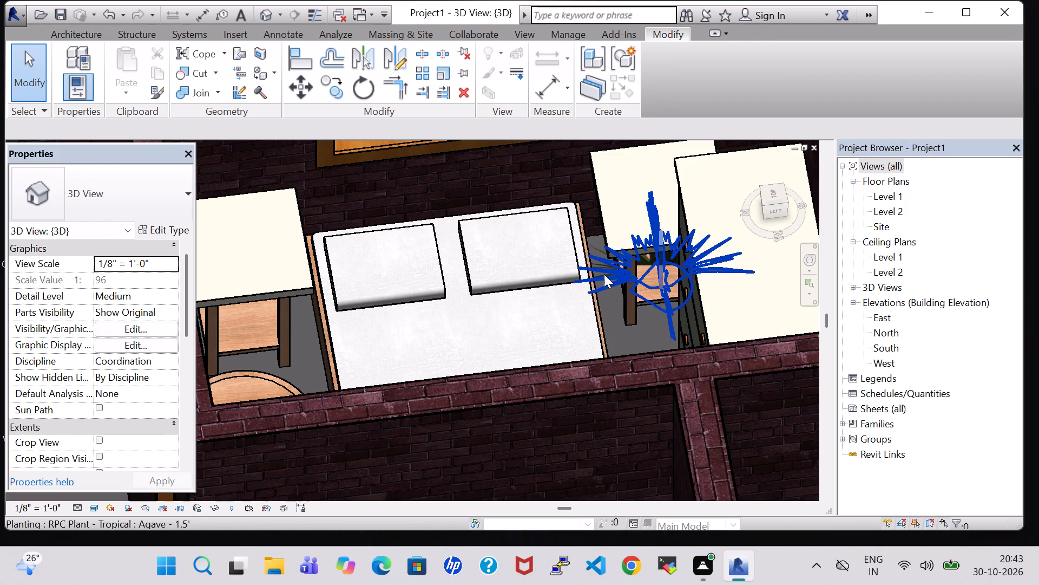
left_click(608, 273)
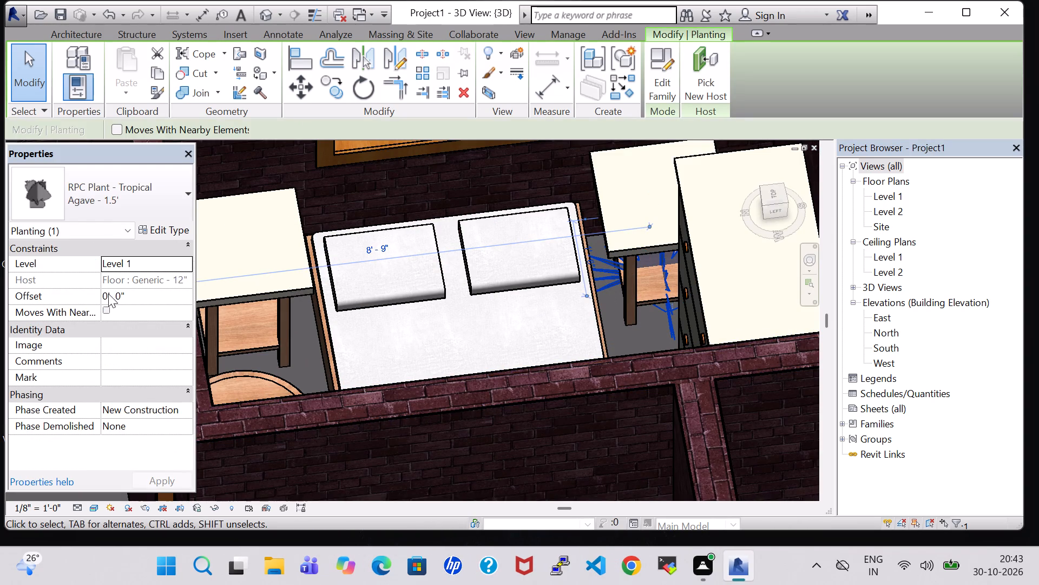
left_click(108, 294)
key("BackSpace")
key("2")
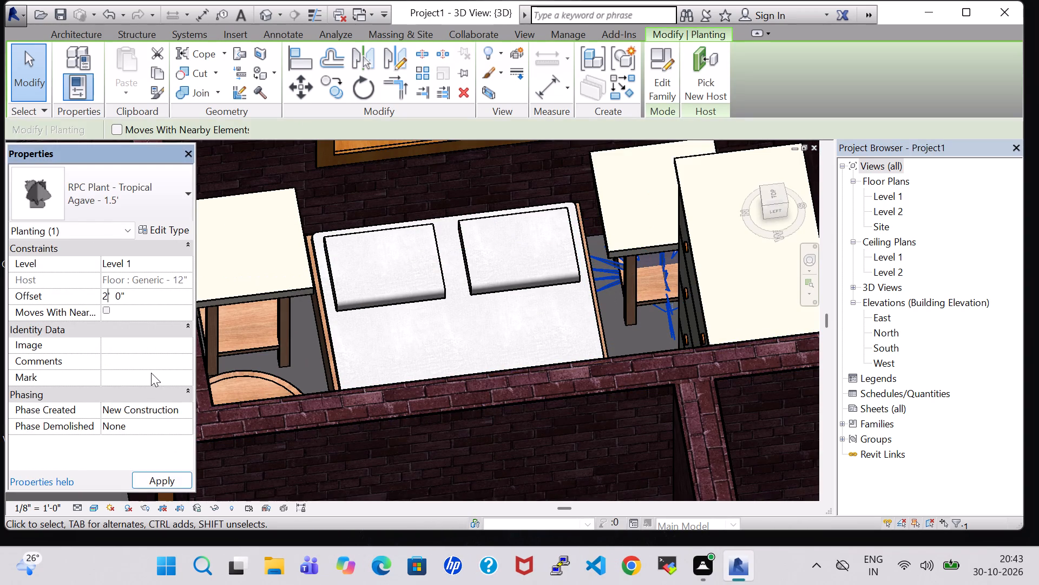
key("Right")
key("Right")
key("Right")
key("Right")
key("Right")
key("Right")
key("Right")
key("Right")
key("Right")
key("Right")
key("Right")
key("Right")
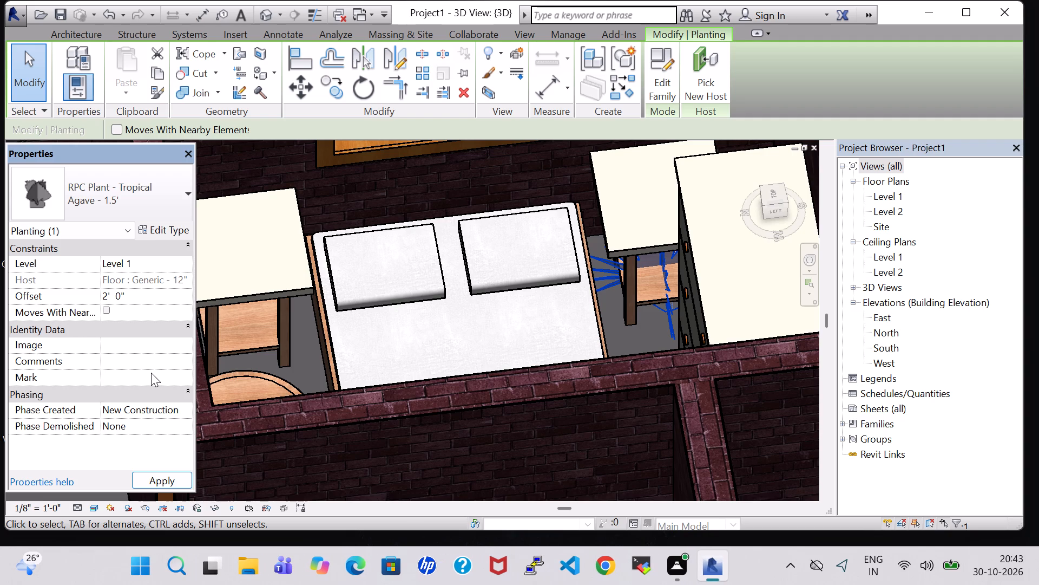
key("Left")
key("BackSpace")
key("6")
key("Return")
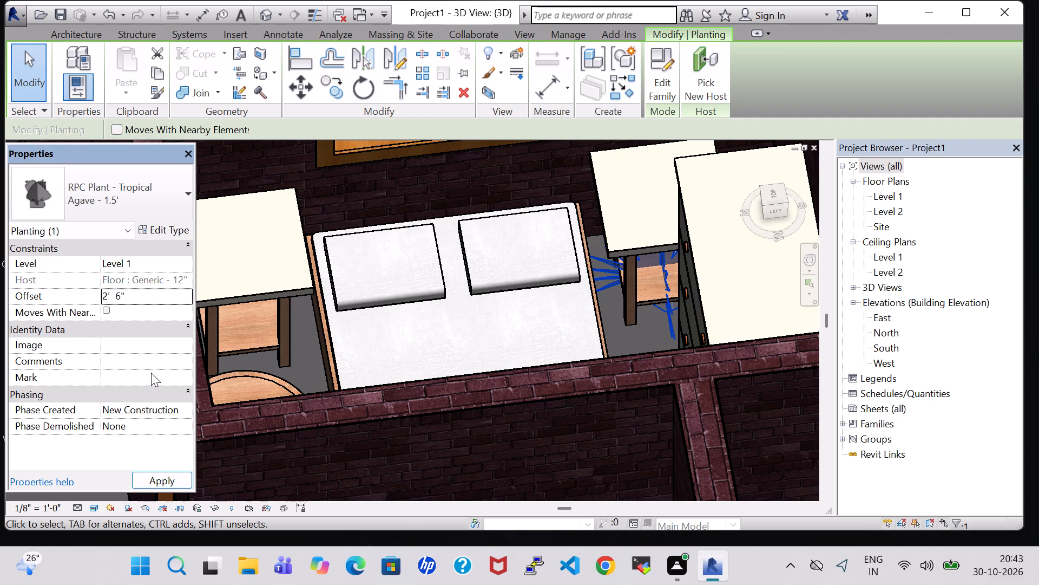
scroll(514, 233, "down", 3)
left_click(612, 292)
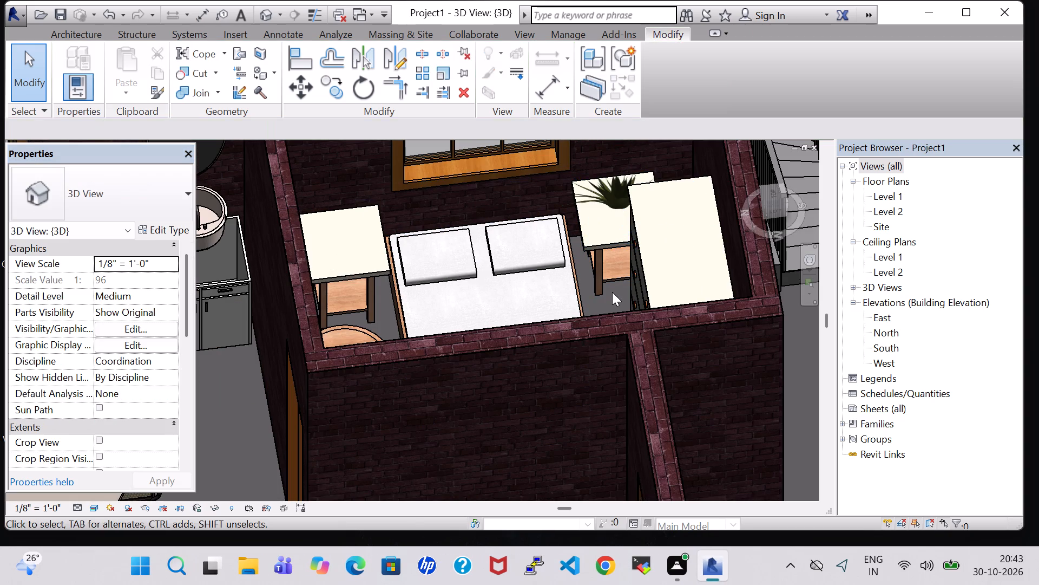
Nudge the Agave plant slightly closer to the middle of the nightstand top in the bedroom beside the staircase.
middle_click_drag(491, 305, 528, 306, "shift")
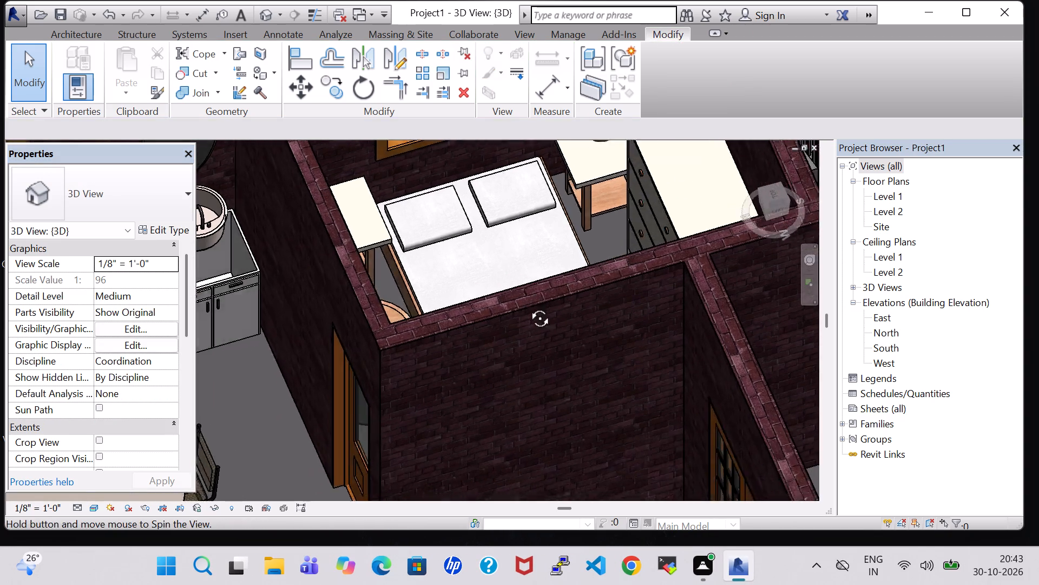
middle_click_drag(528, 306, 553, 306, "shift")
middle_click_drag(582, 168, 524, 381)
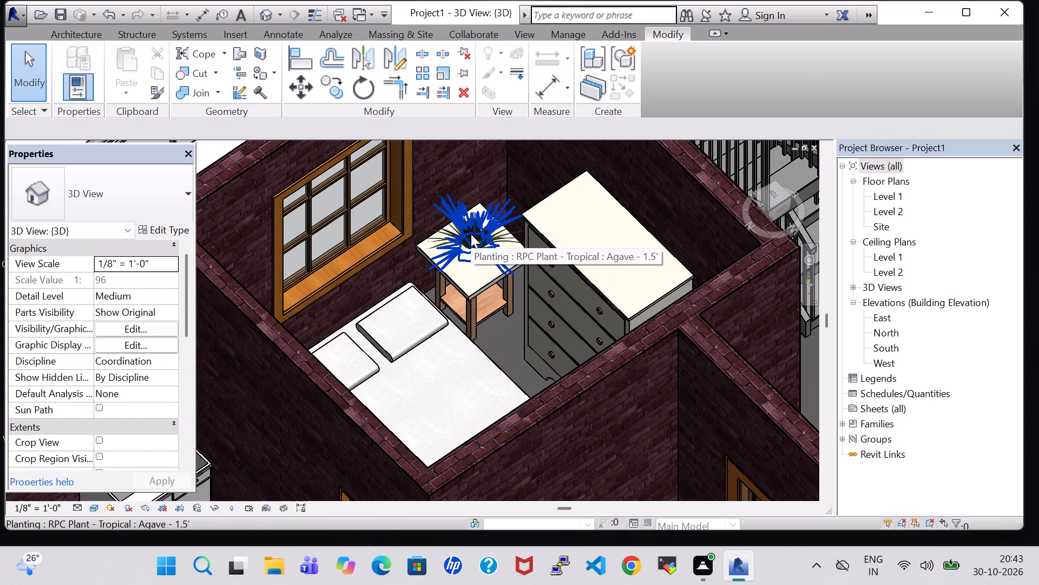
left_click(471, 234)
key("Down")
key("Down")
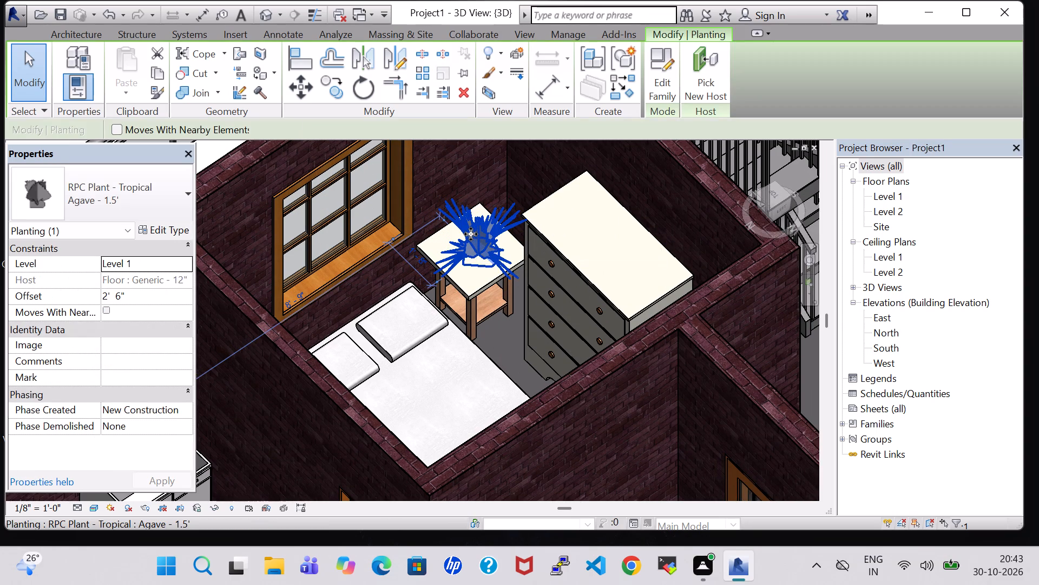
left_click(504, 342)
Open the Level 1 floor plan at the dining area.
scroll(504, 342, "down", 6)
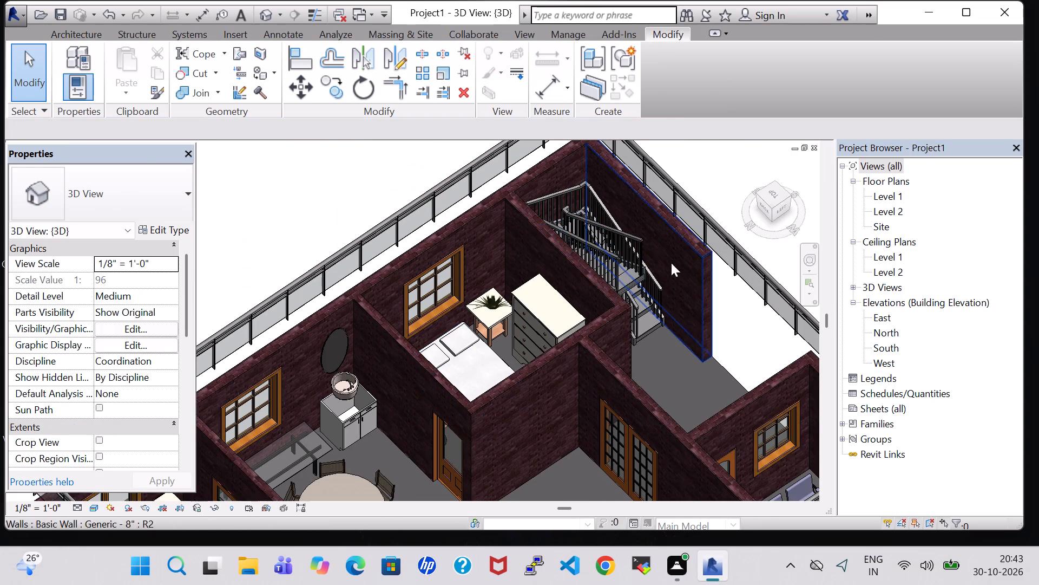
middle_click_drag(694, 369, 623, 235)
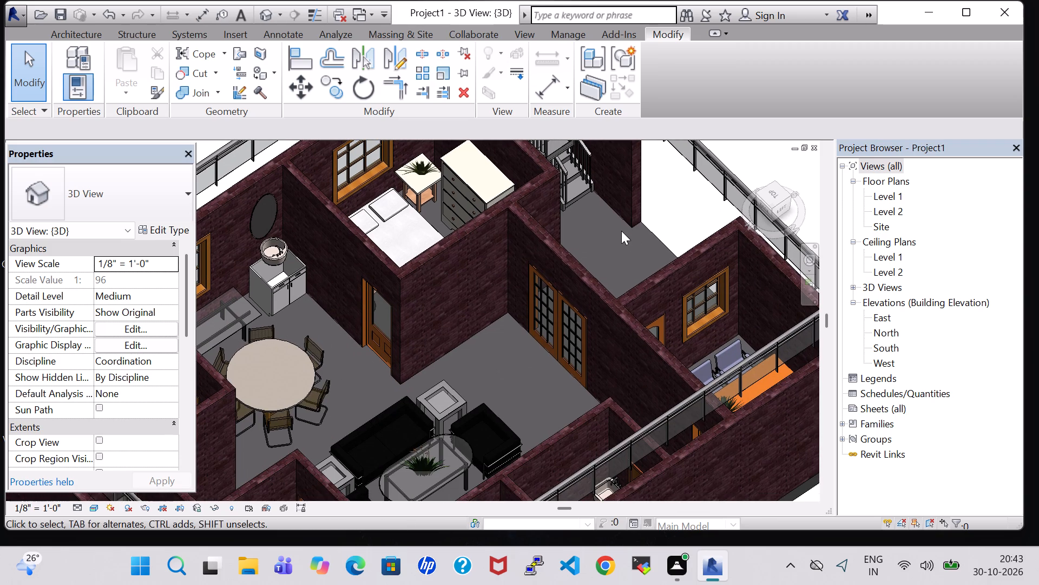
middle_click_drag(529, 391, 443, 387, "shift")
middle_click_drag(377, 459, 574, 452)
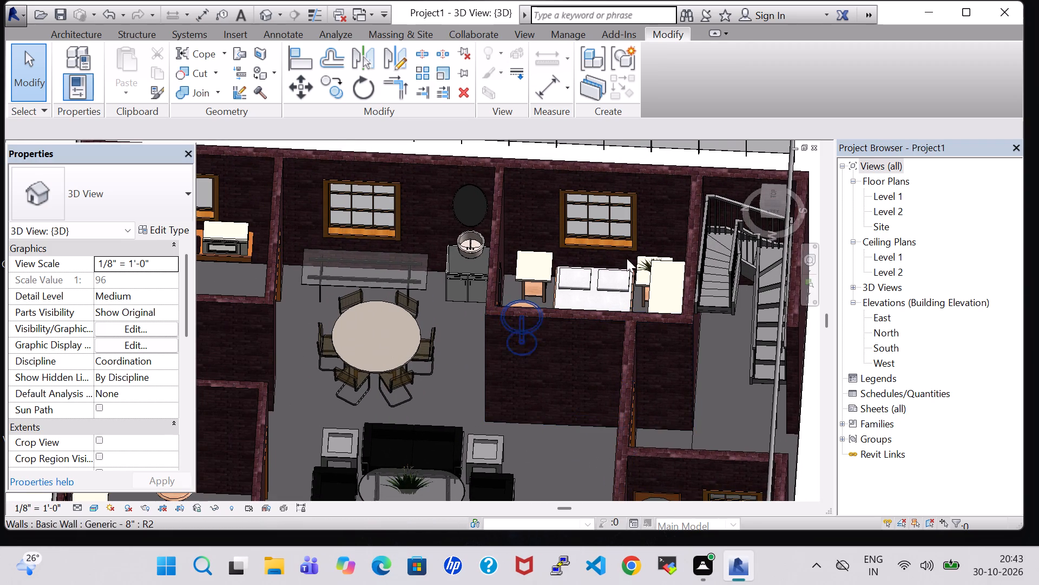
double_click(889, 193)
scroll(619, 224, "down", 3)
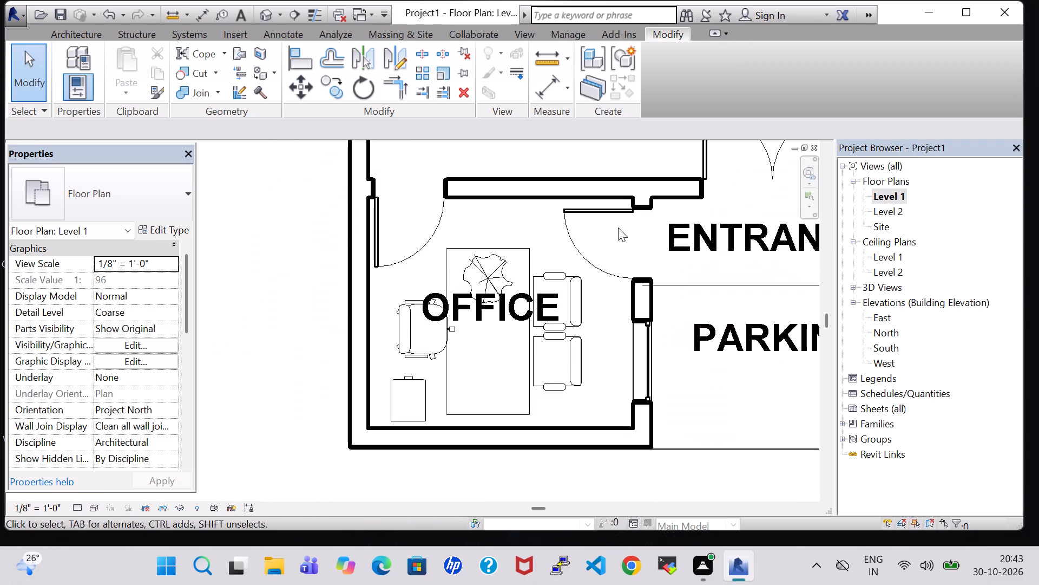
scroll(593, 262, "down", 4)
middle_click_drag(674, 327, 432, 323)
scroll(694, 253, "up", 1)
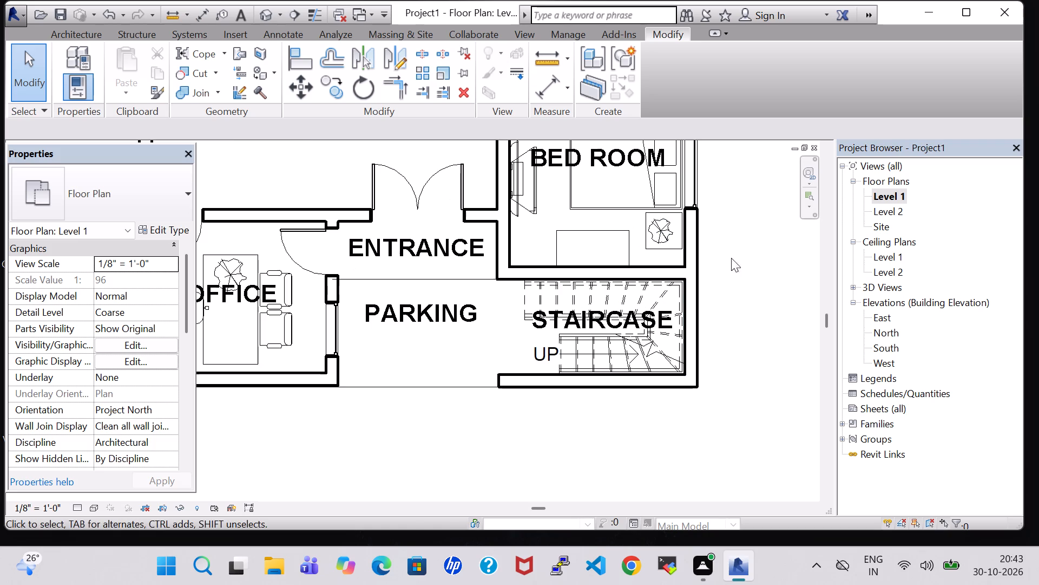
middle_click_drag(747, 257, 684, 357)
middle_click(684, 357)
scroll(667, 298, "down", 2)
middle_click_drag(734, 237, 705, 304)
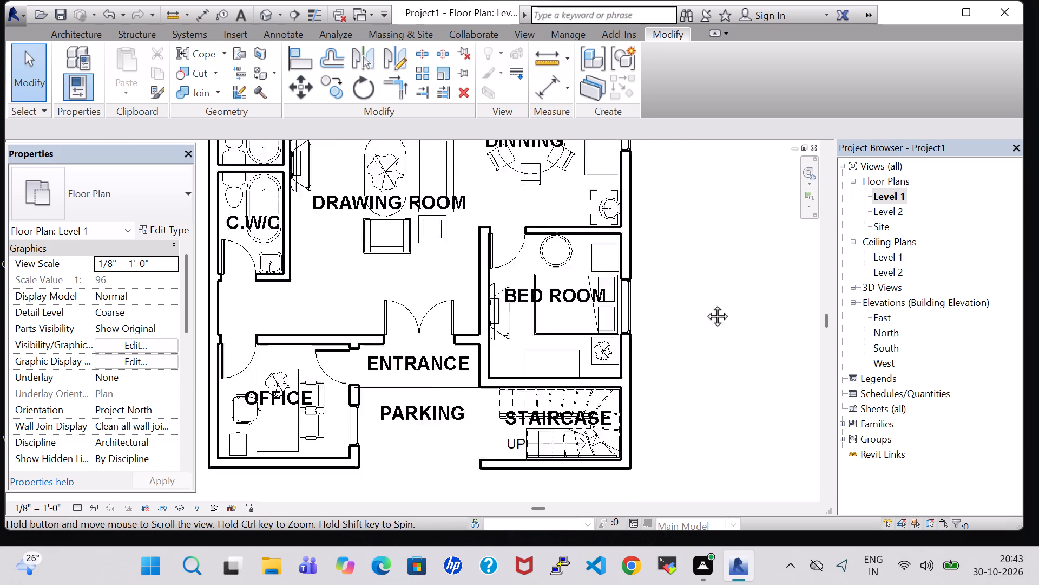
middle_click_drag(705, 304, 691, 362)
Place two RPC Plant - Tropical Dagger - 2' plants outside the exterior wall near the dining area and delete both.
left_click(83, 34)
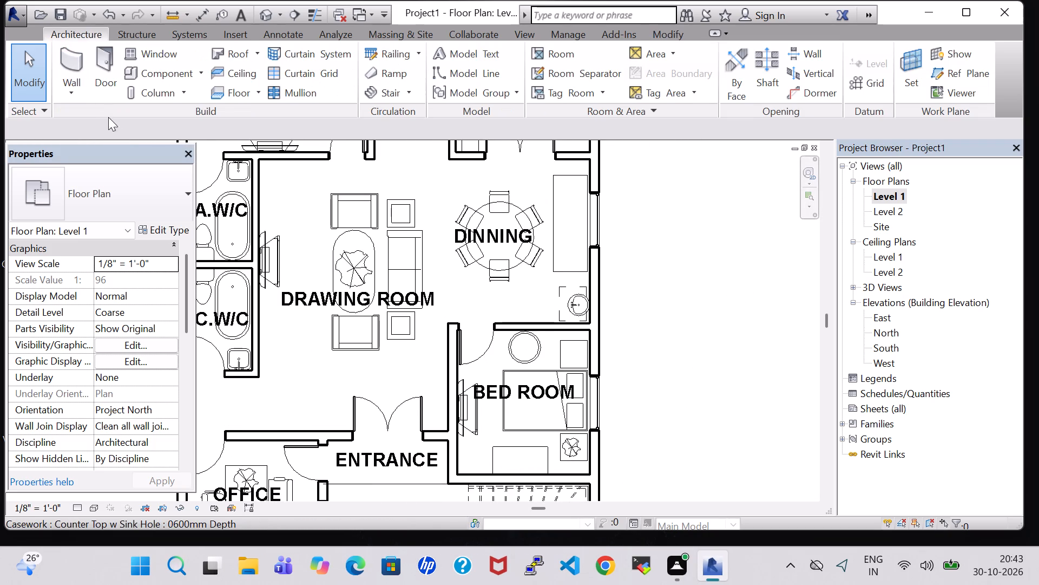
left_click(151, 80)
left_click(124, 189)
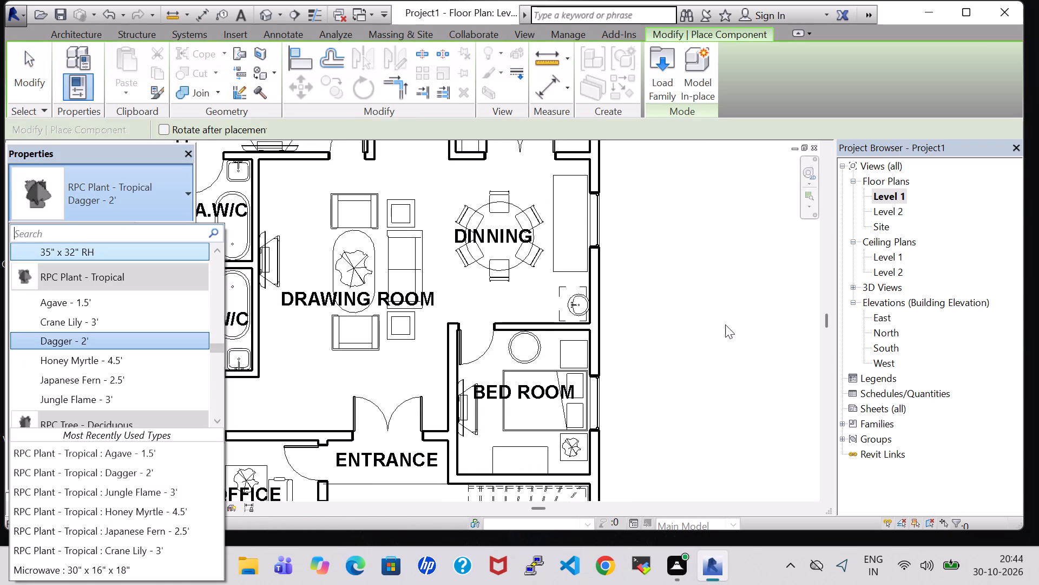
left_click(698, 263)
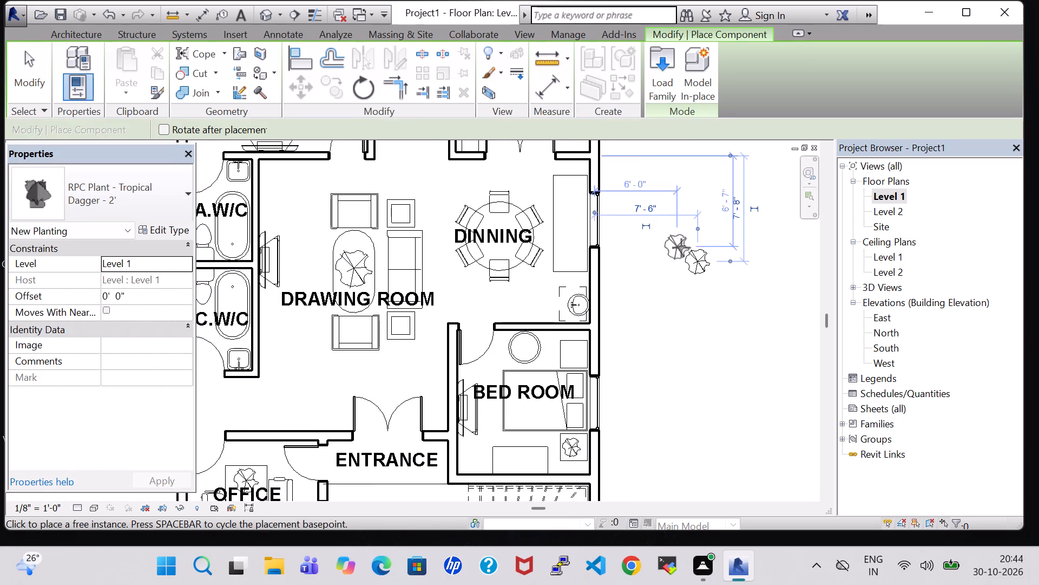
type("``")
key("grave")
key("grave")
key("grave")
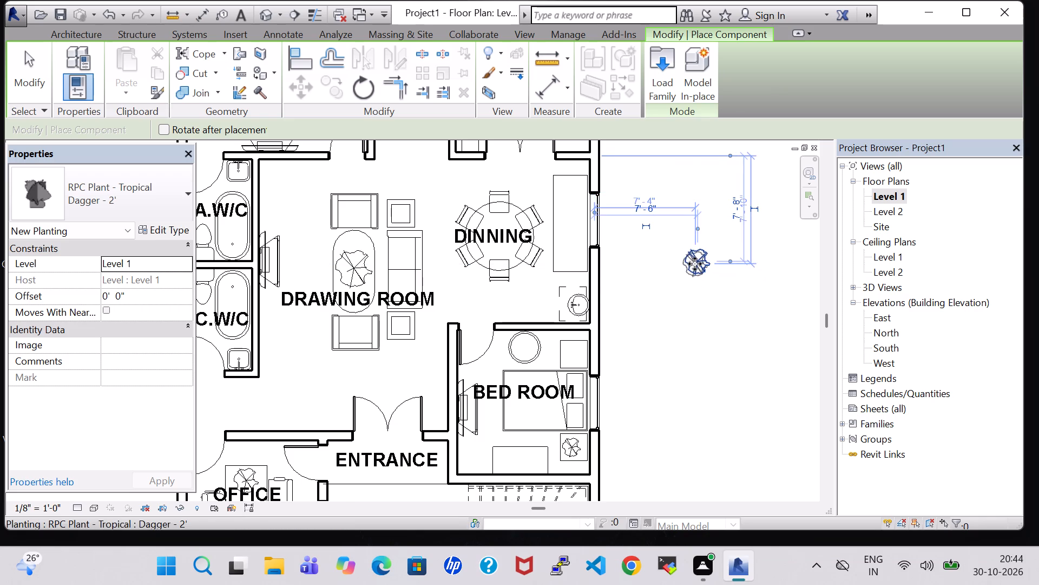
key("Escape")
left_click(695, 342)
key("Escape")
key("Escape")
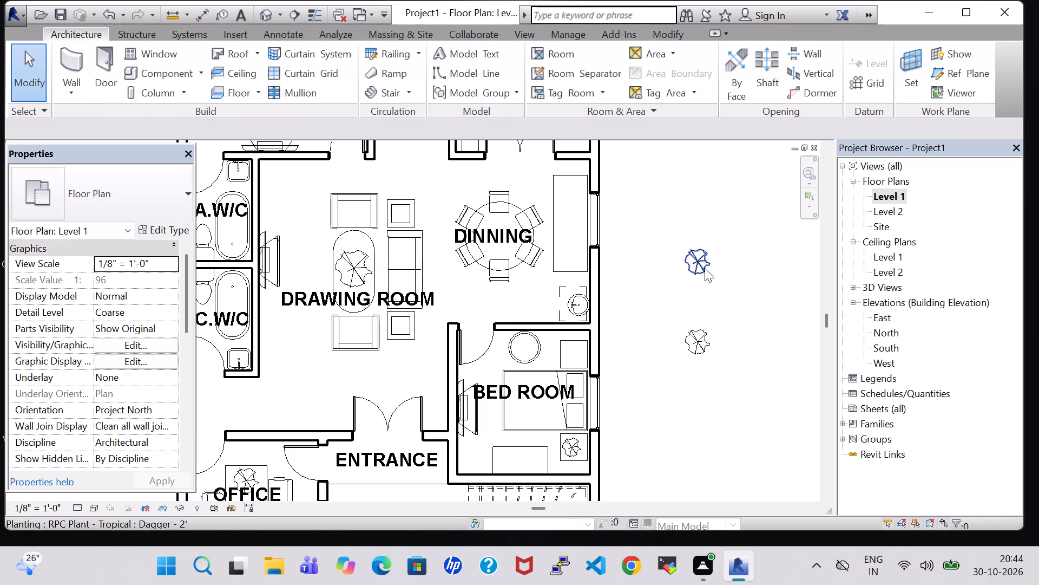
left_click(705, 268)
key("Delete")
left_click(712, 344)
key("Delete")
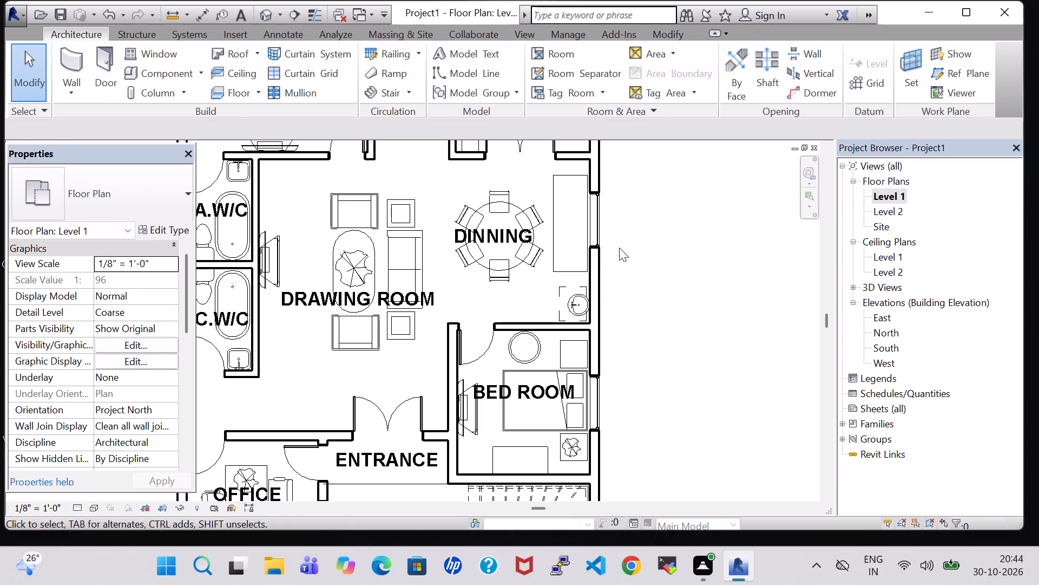
Place two RPC Plant - Tropical Crane Lily - 3' plants on the rectangular table along the dining area's window wall.
left_click(140, 71)
left_click(116, 213)
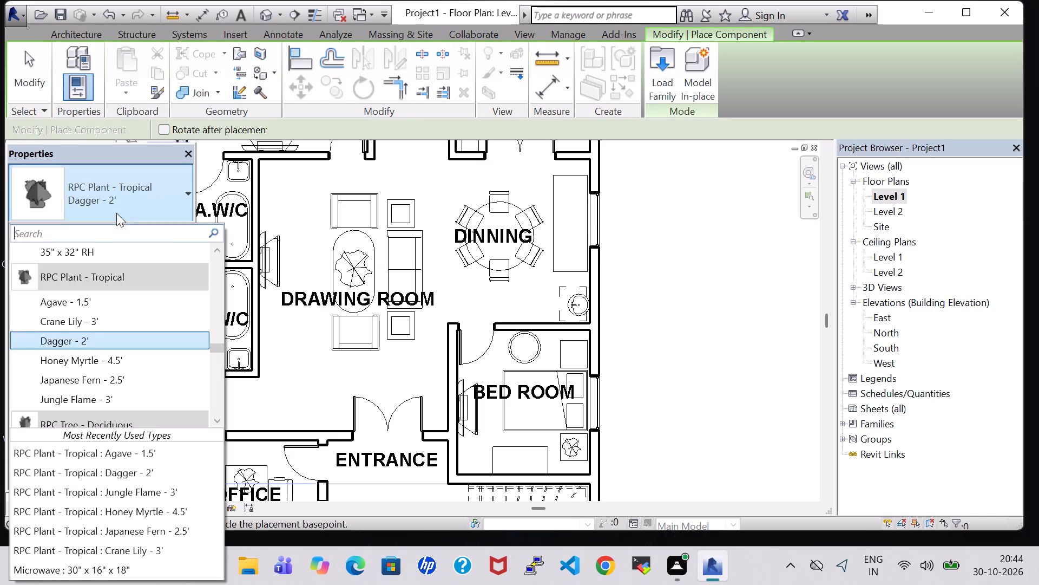
left_click(113, 323)
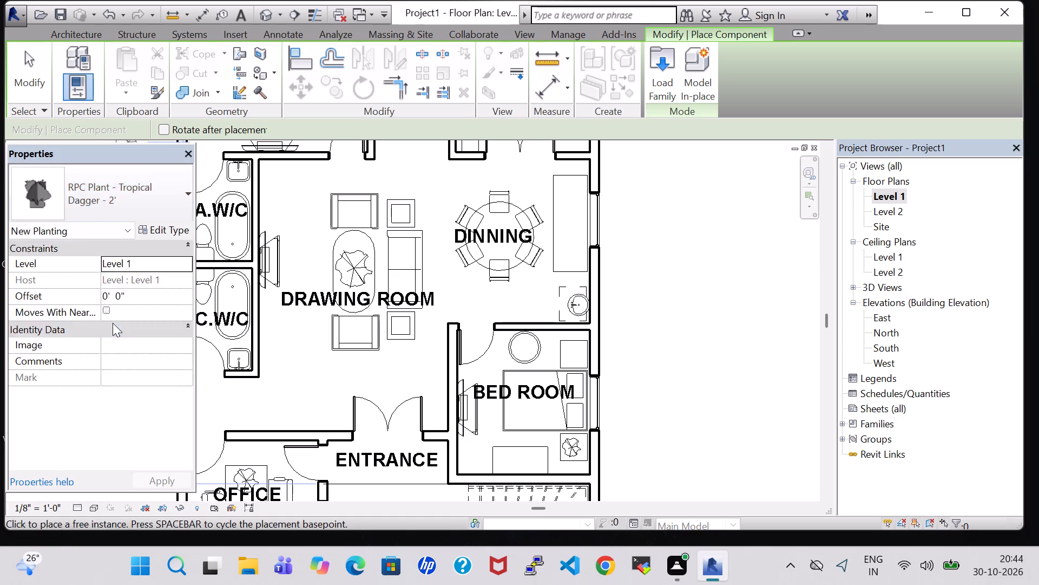
scroll(563, 257, "up", 4)
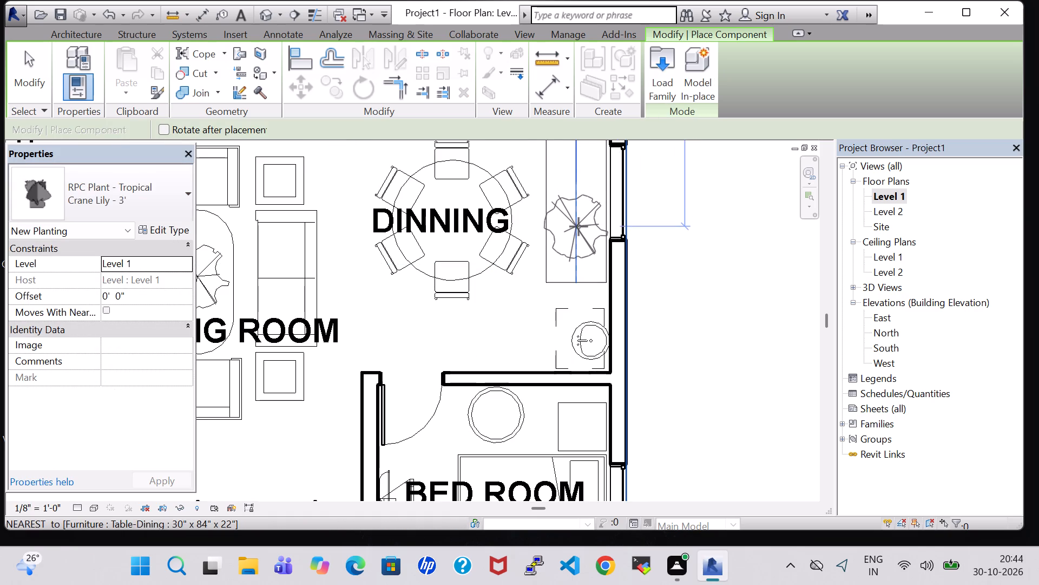
left_click(578, 236)
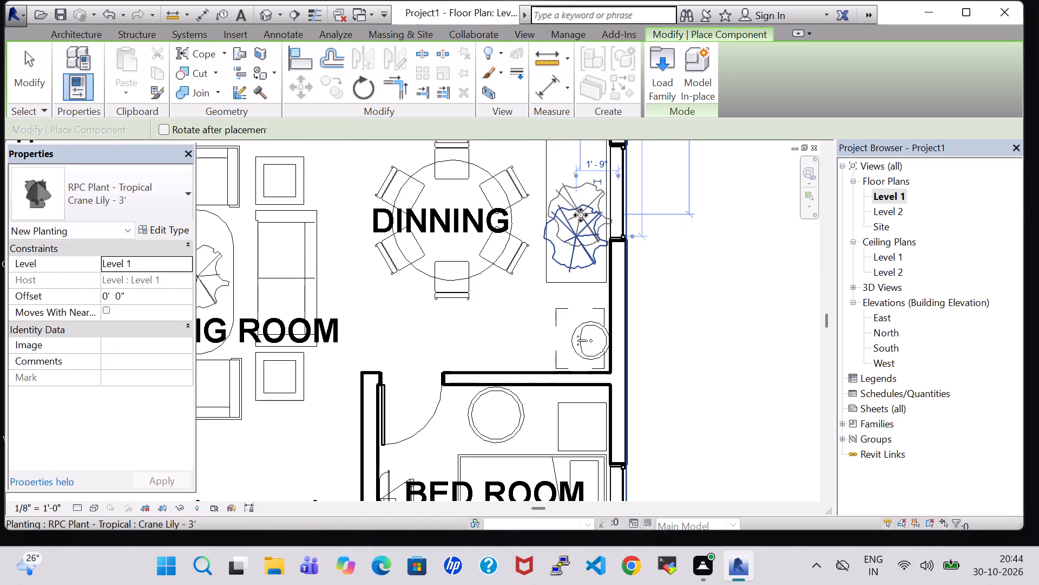
middle_click_drag(581, 213, 594, 340)
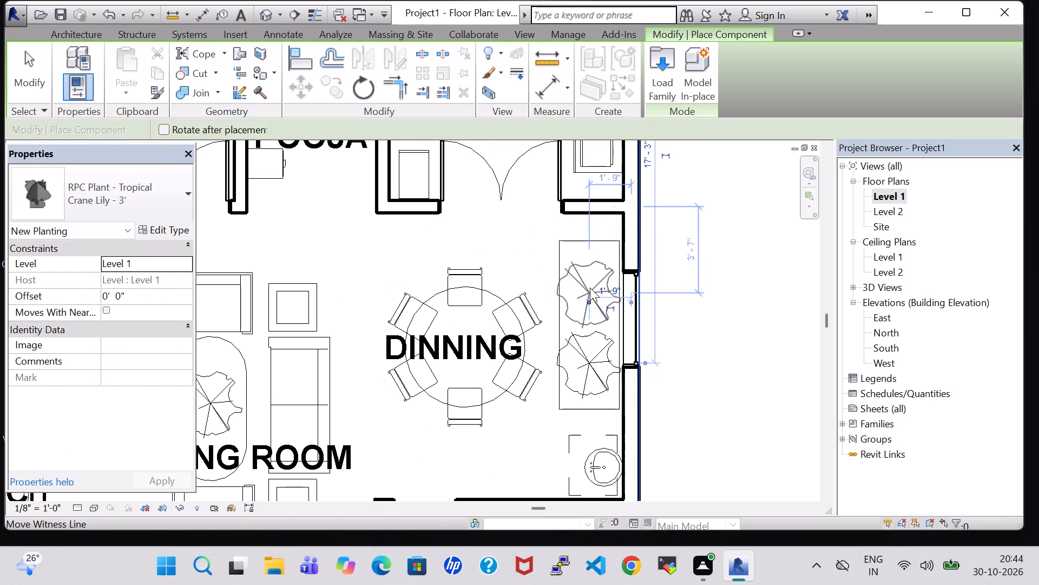
left_click(590, 275)
key("Escape")
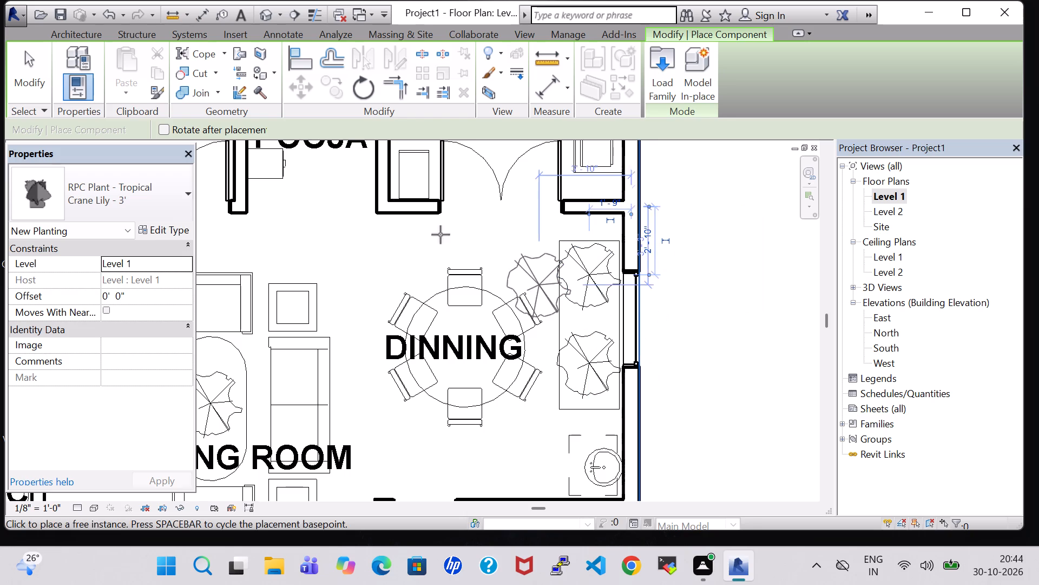
key("Escape")
key("Escape")
In the 3D view, set the offset of the Crane Lily plant on the kitchen side of the glass dining-area table to 1' 0".
left_click(268, 15)
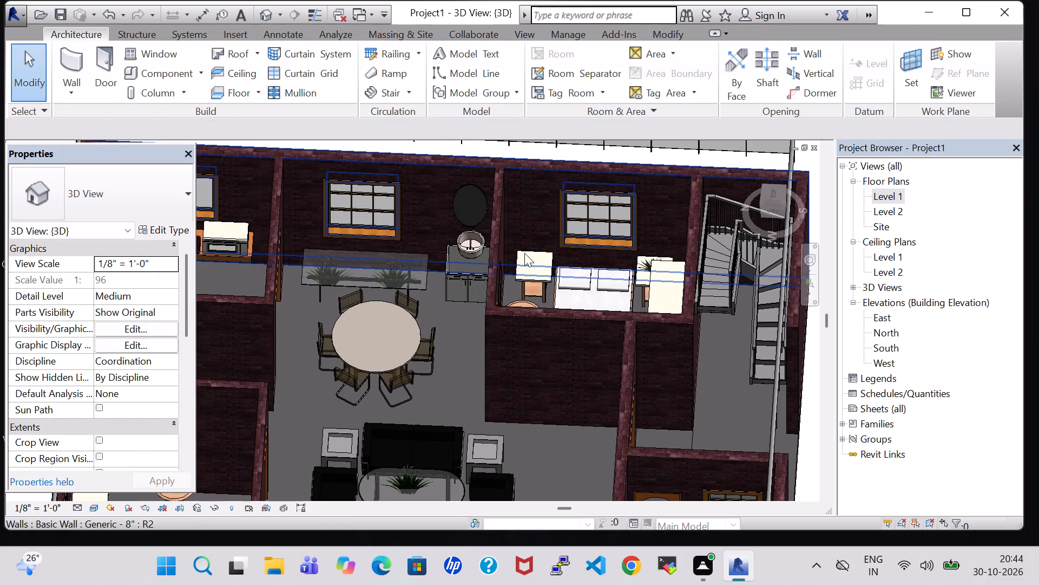
middle_click_drag(461, 324, 459, 348, "shift")
middle_click(458, 361, "shift")
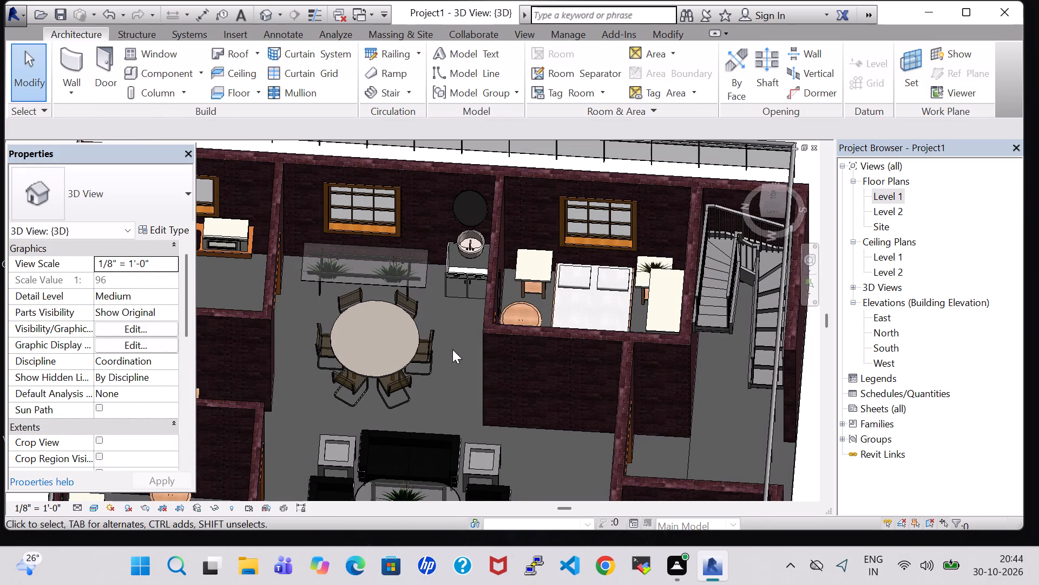
left_click(326, 274)
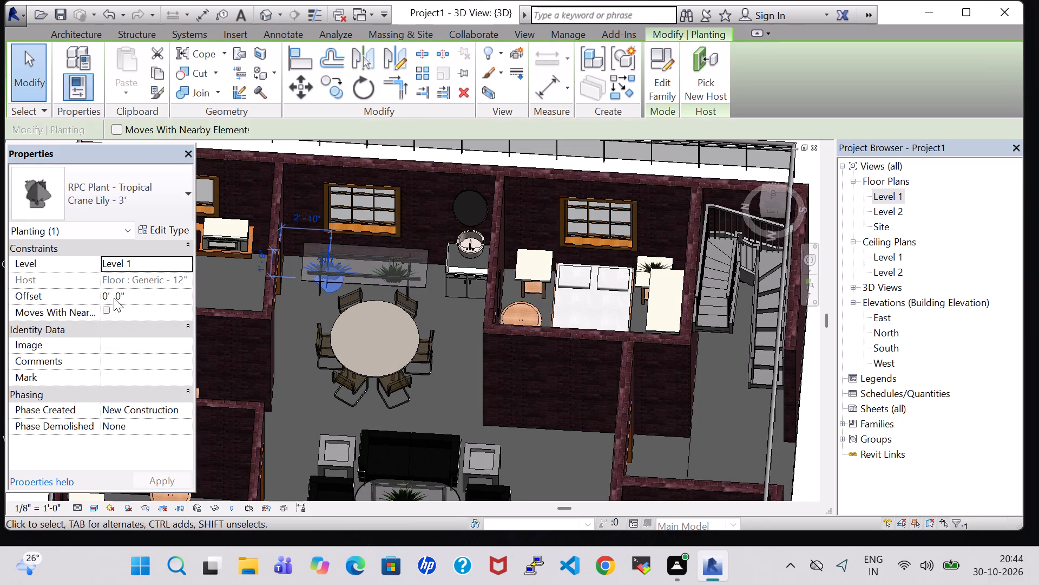
left_click(107, 295)
key("Right")
key("BackSpace")
key("1")
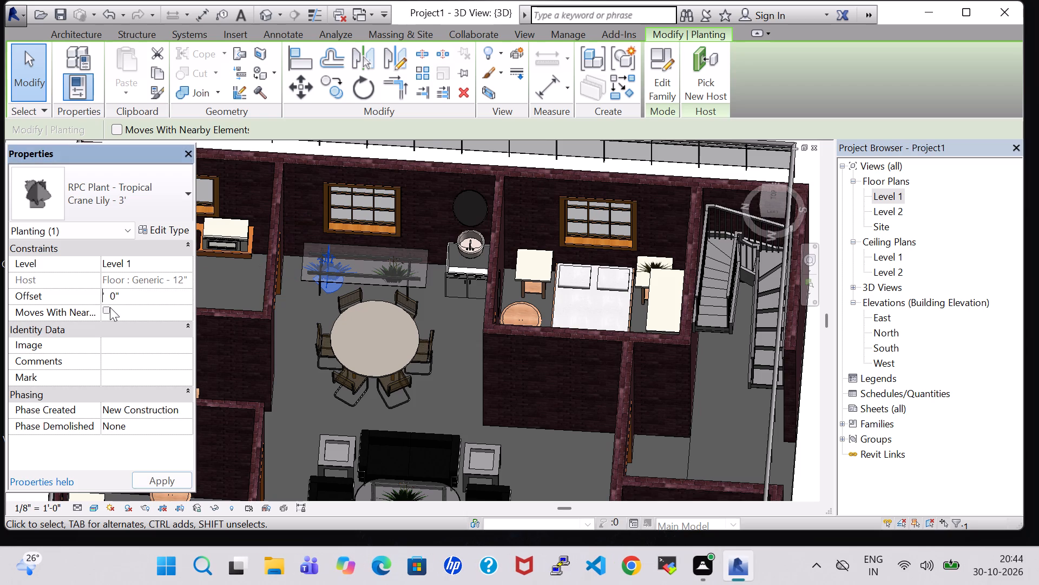
key("Return")
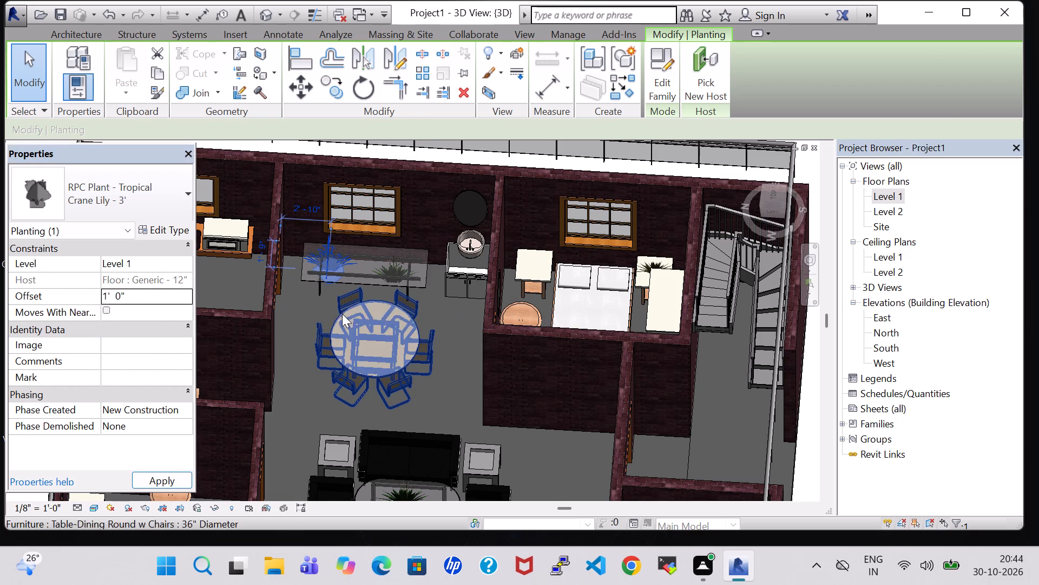
left_click(307, 308)
Set the offset of the Crane Lily plant at the kitchen end of the glass dining-area table to 2' 0".
middle_click_drag(307, 308, 321, 285, "shift")
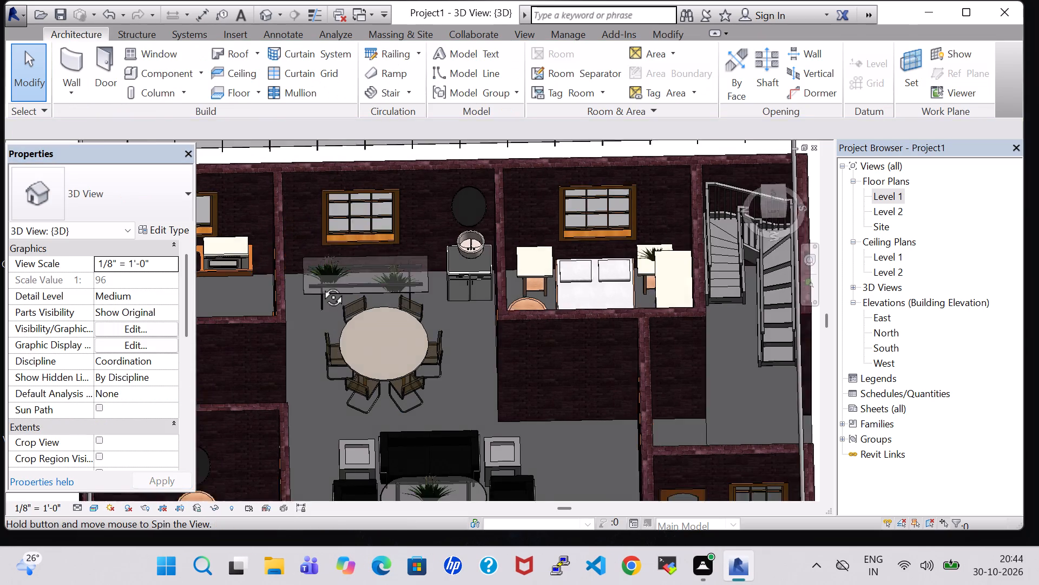
middle_click_drag(321, 285, 330, 239, "shift")
double_click(332, 272)
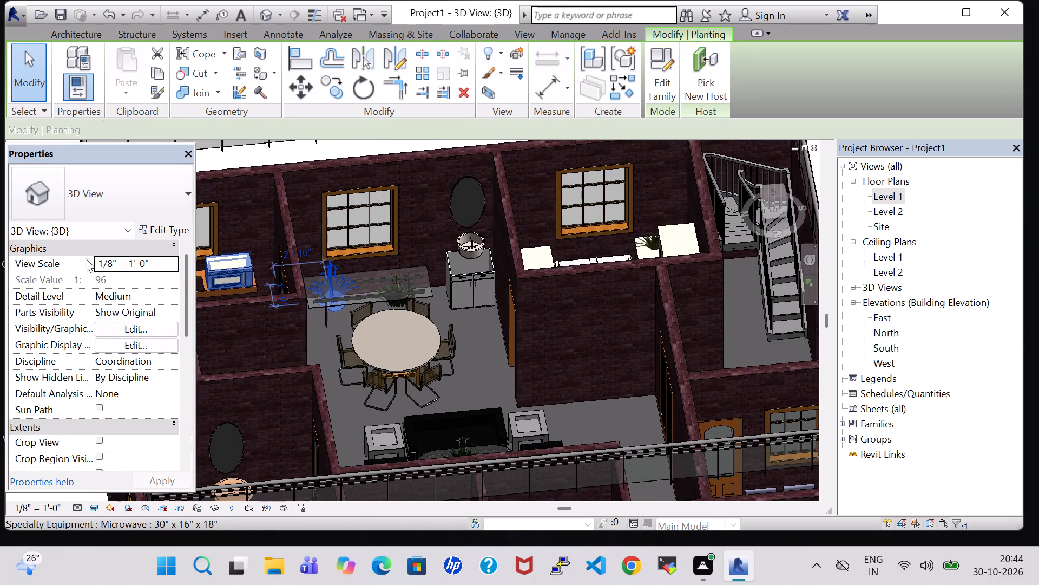
left_click(109, 296)
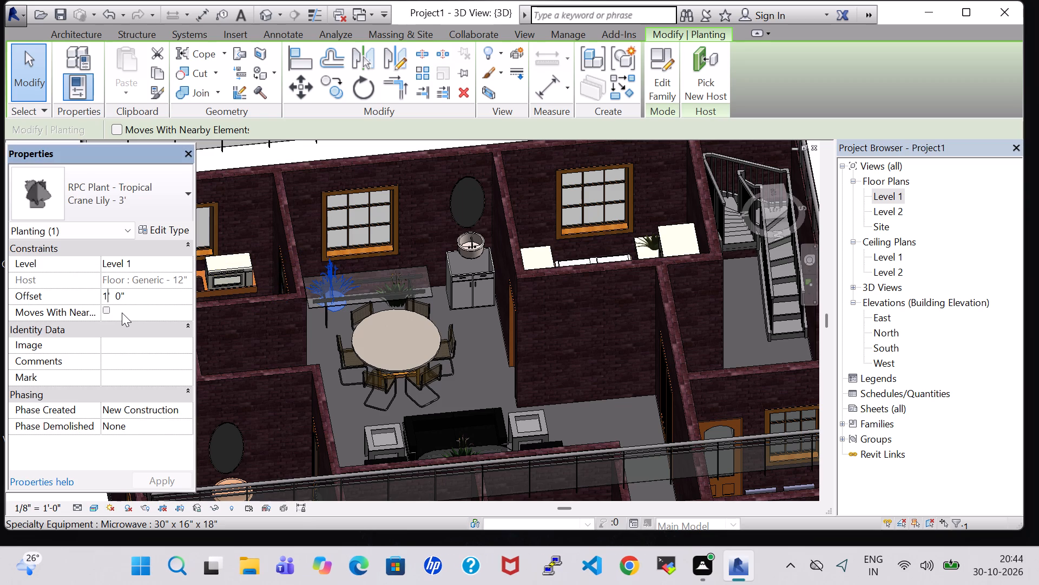
key("BackSpace")
key("2")
key("Return")
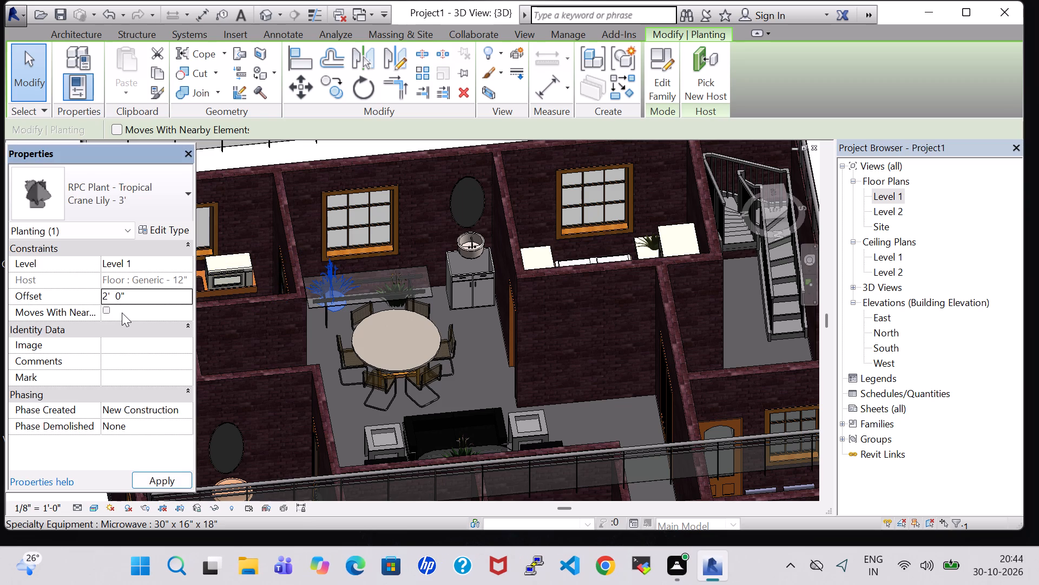
left_click(329, 314)
left_click(320, 153)
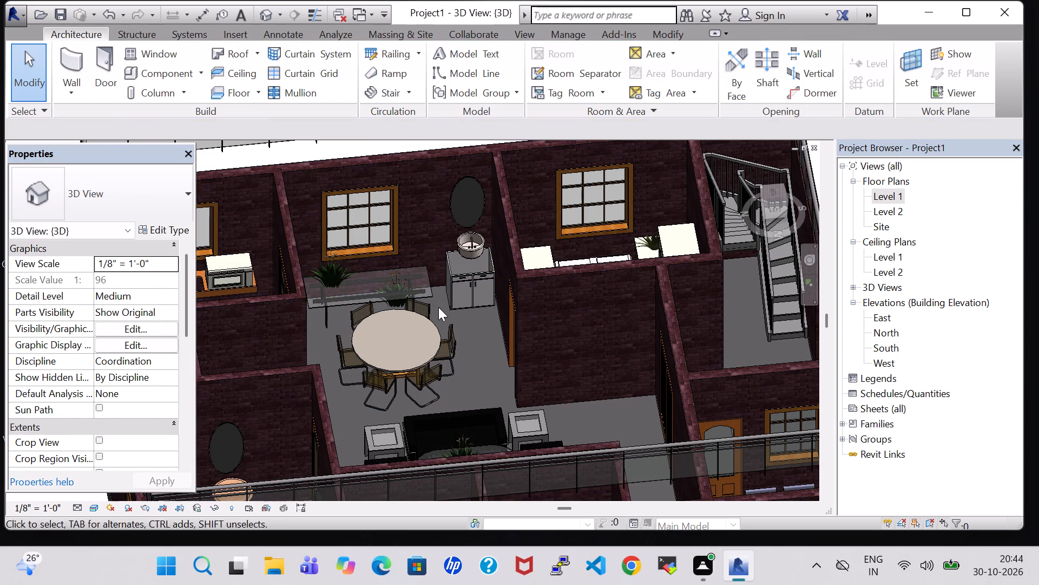
Set the offset of the other Crane Lily plant on the glass dining-area table to 2' 0".
left_click(399, 281)
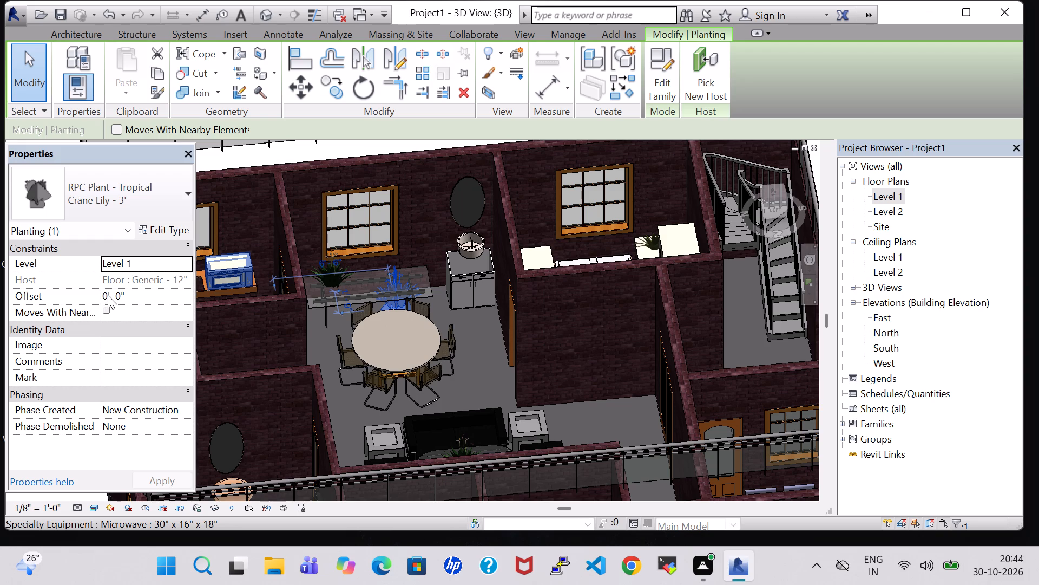
left_click(108, 295)
key("BackSpace")
key("2")
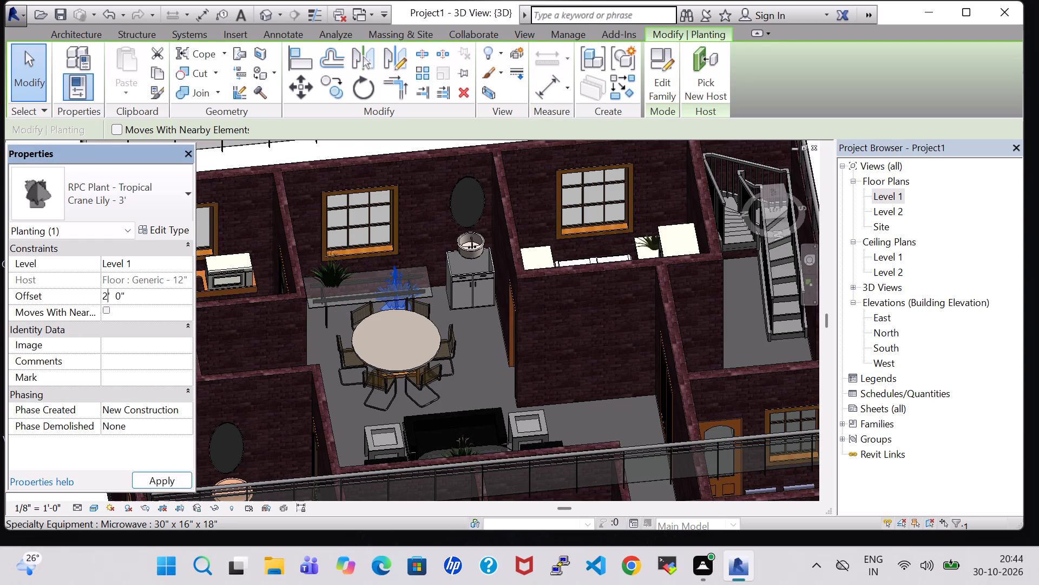
key("Return")
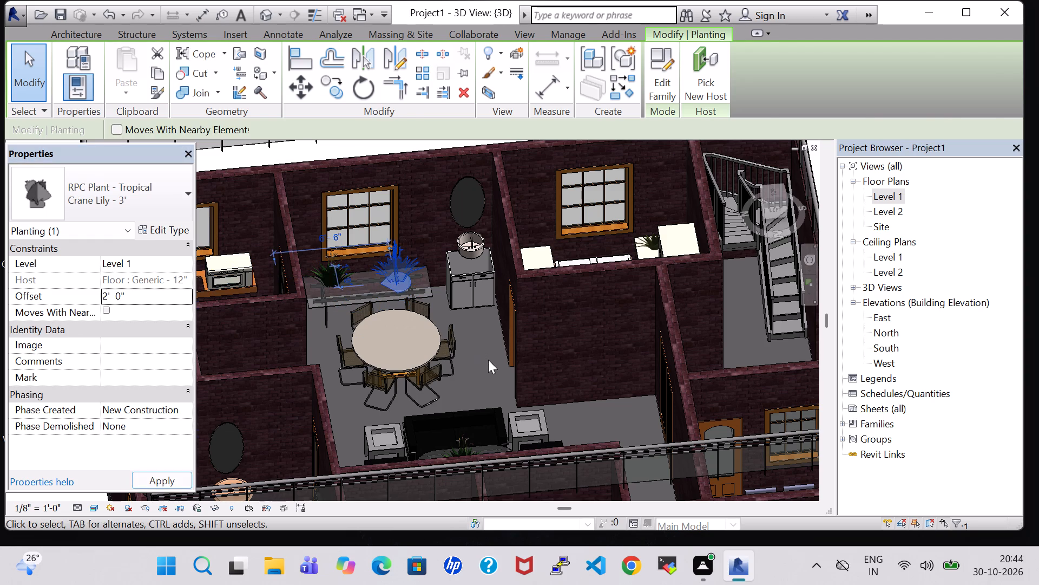
left_click(488, 360)
Inspect the plants and furniture across the dining area, kitchen, living room and office in the 3D view.
middle_click_drag(483, 357, 489, 322, "shift")
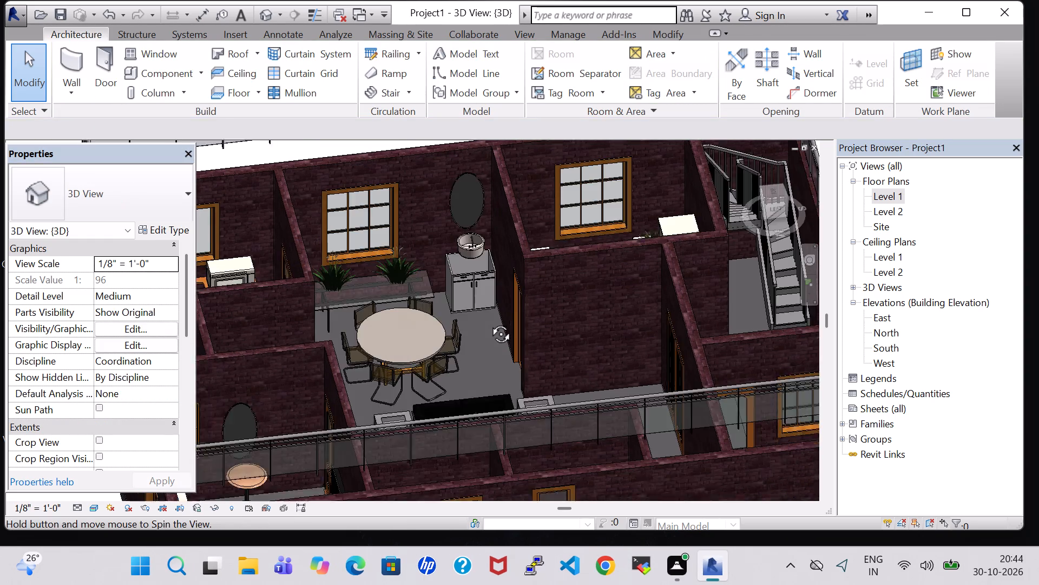
middle_click_drag(489, 322, 487, 315, "shift")
middle_click_drag(487, 315, 624, 435, "shift")
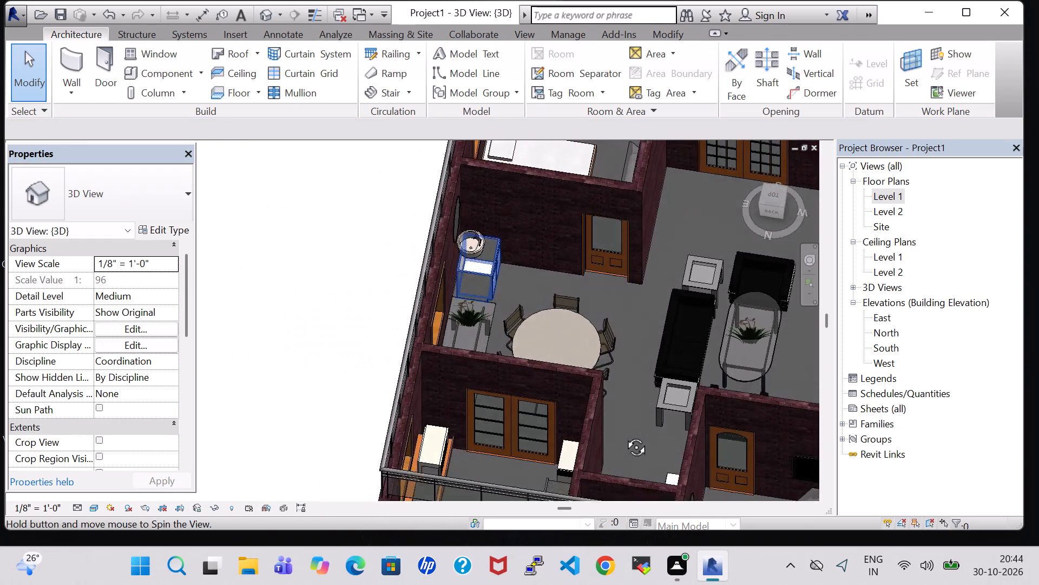
middle_click_drag(624, 435, 623, 436, "shift")
middle_click_drag(644, 327, 733, 417, "shift")
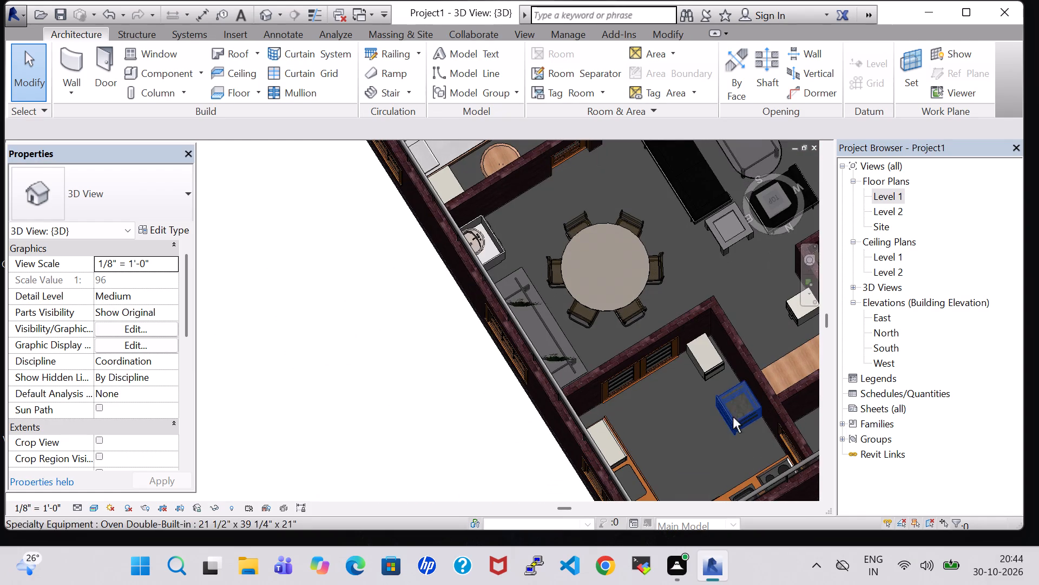
scroll(740, 272, "up", 1)
middle_click_drag(740, 272, 781, 280)
scroll(694, 188, "down", 3)
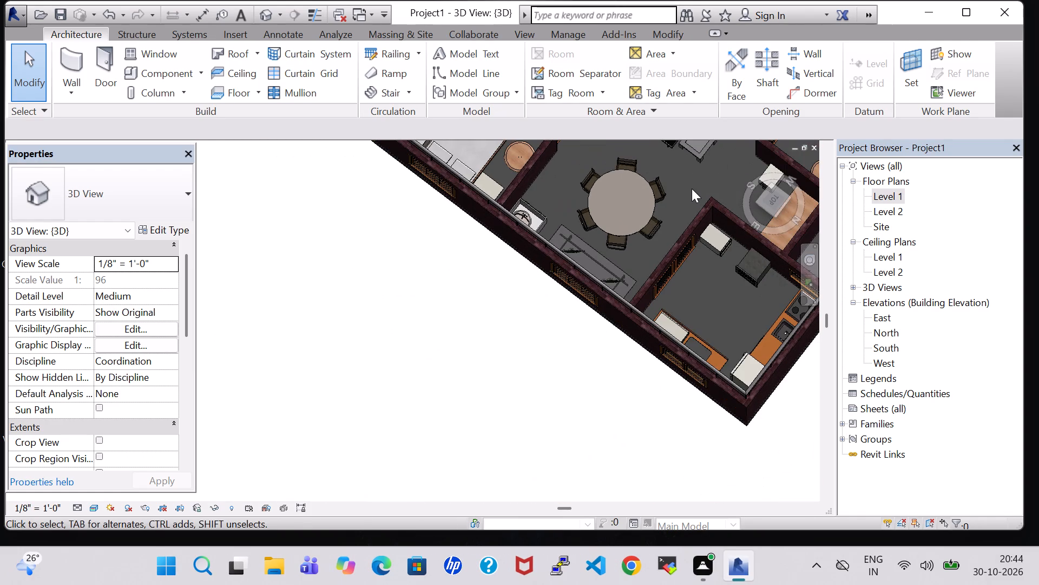
middle_click_drag(692, 185, 624, 347)
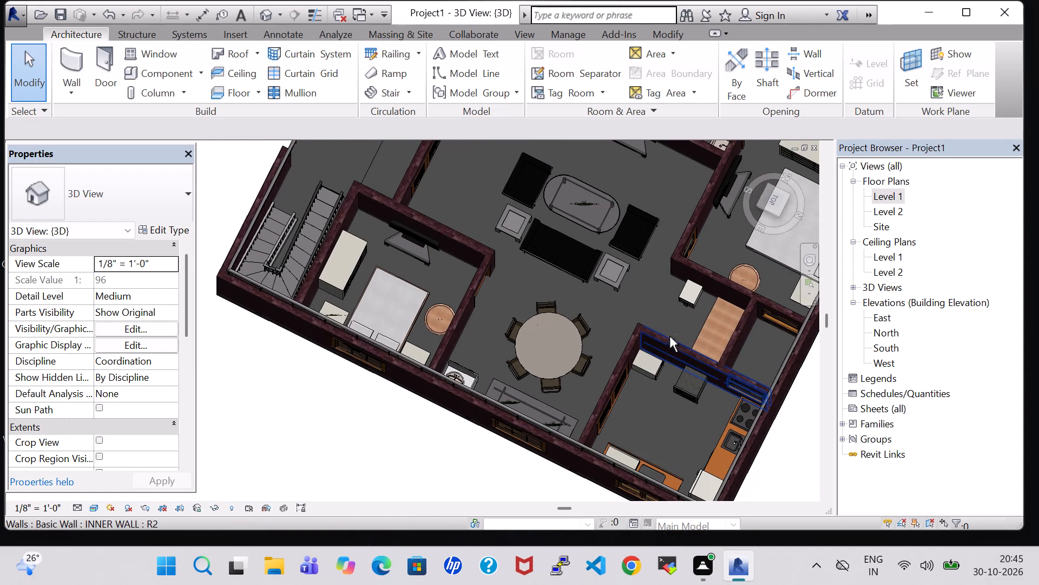
middle_click_drag(639, 310, 706, 393)
middle_click_drag(522, 291, 530, 291, "shift")
middle_click_drag(558, 294, 591, 284, "shift")
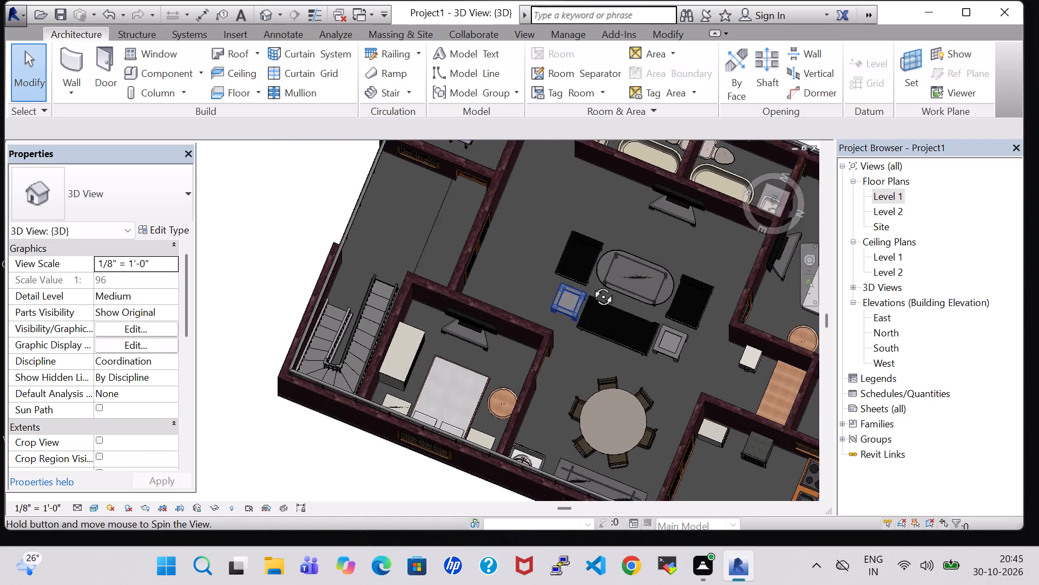
middle_click_drag(591, 284, 634, 239, "shift")
middle_click_drag(397, 230, 386, 212)
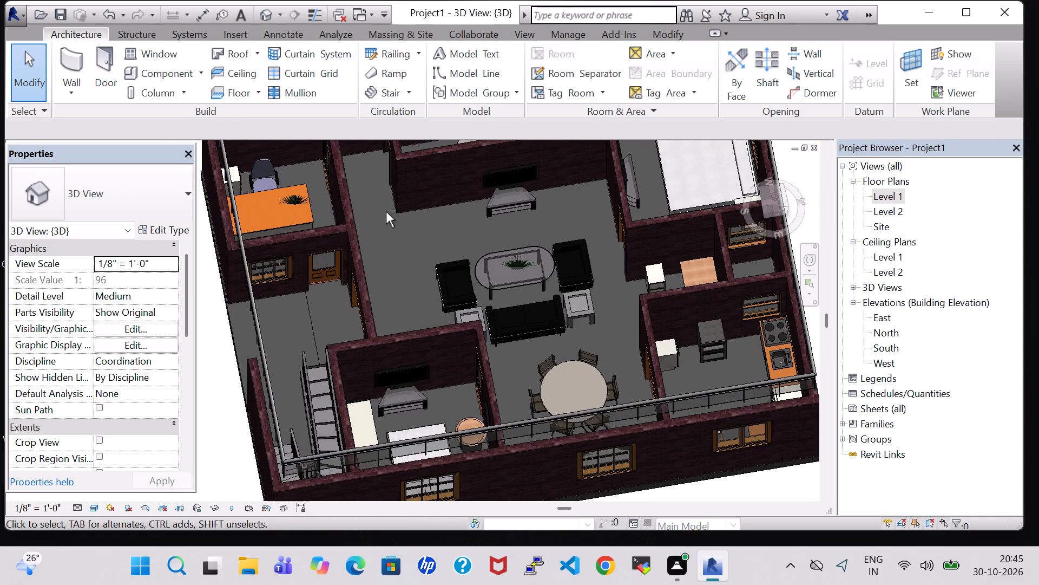
middle_click_drag(405, 222, 385, 214)
middle_click(385, 213, "shift")
middle_click(383, 212, "shift")
scroll(361, 155, "up", 5)
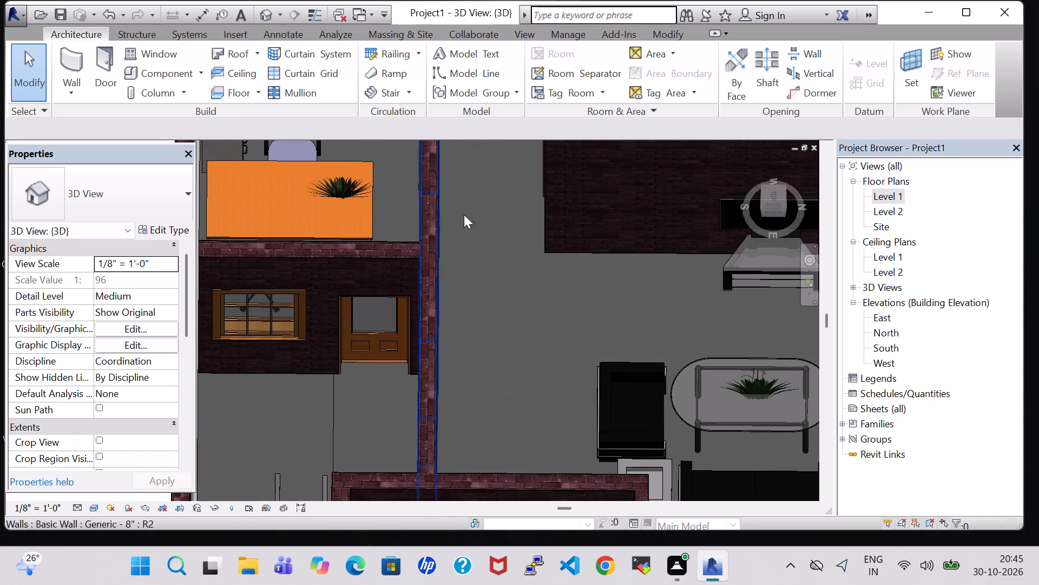
middle_click_drag(477, 221, 471, 285)
middle_click_drag(510, 244, 503, 367)
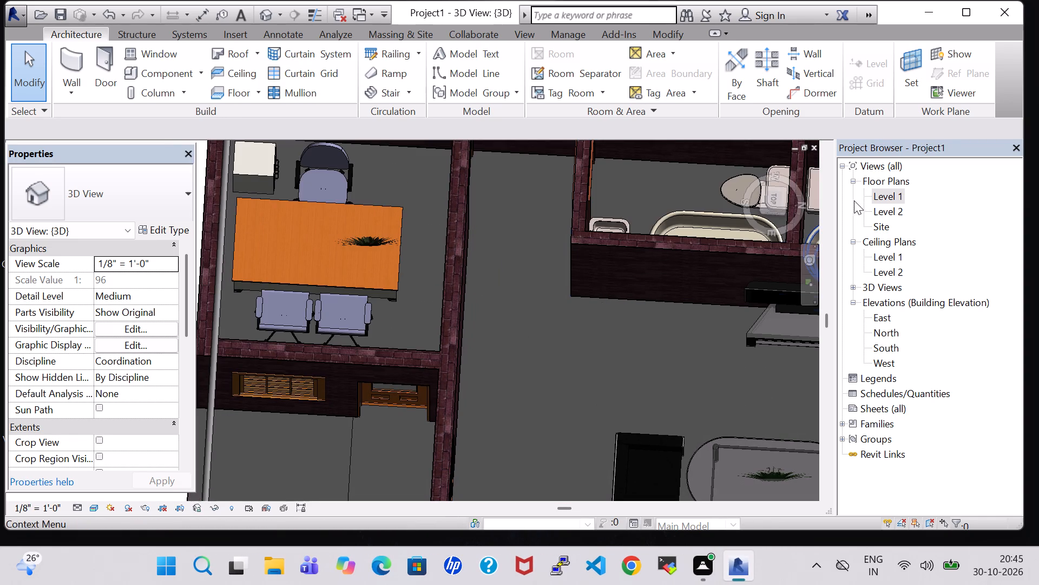
Load the RPC Notebook Computer family from the US Imperial library's Entourage folder for placement.
left_click(142, 68)
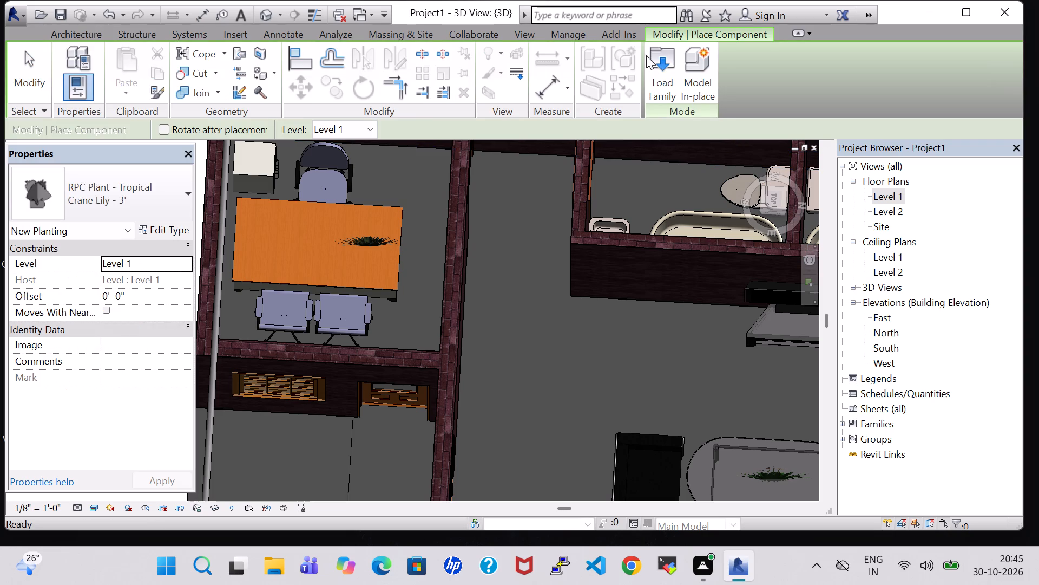
left_click(656, 69)
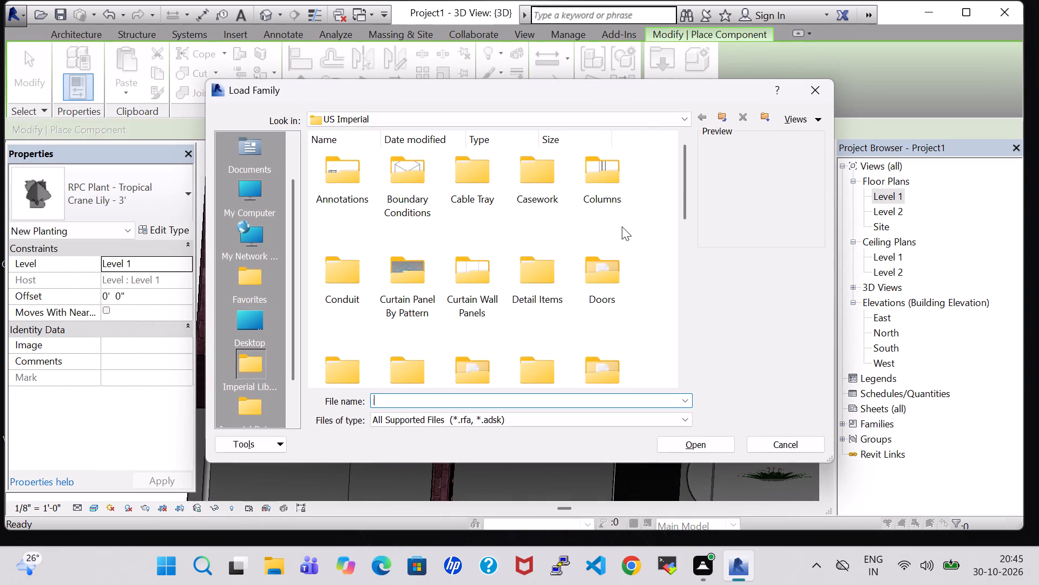
scroll(622, 226, "down", 1)
double_click(617, 229)
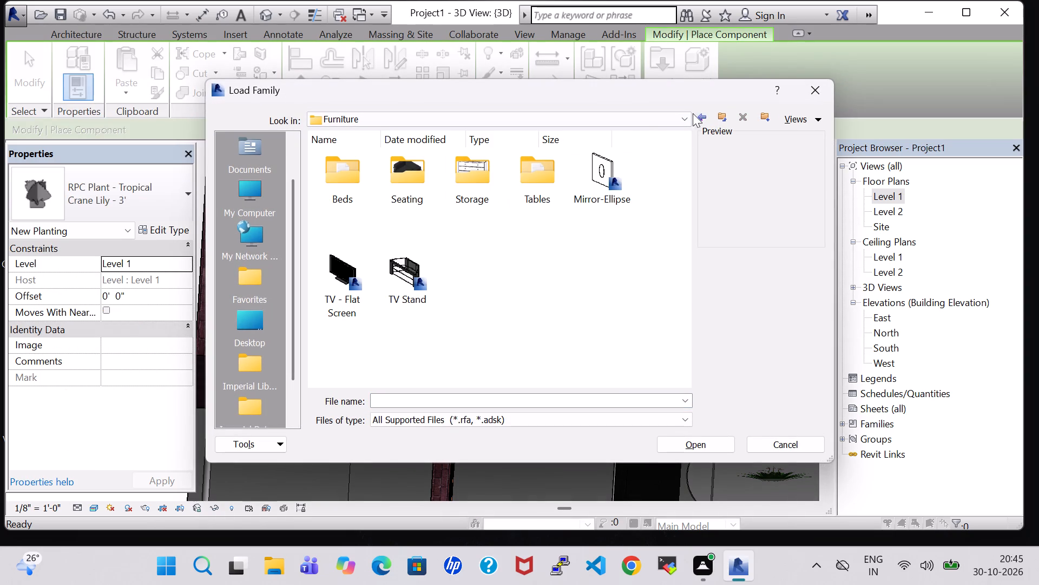
left_click(704, 115)
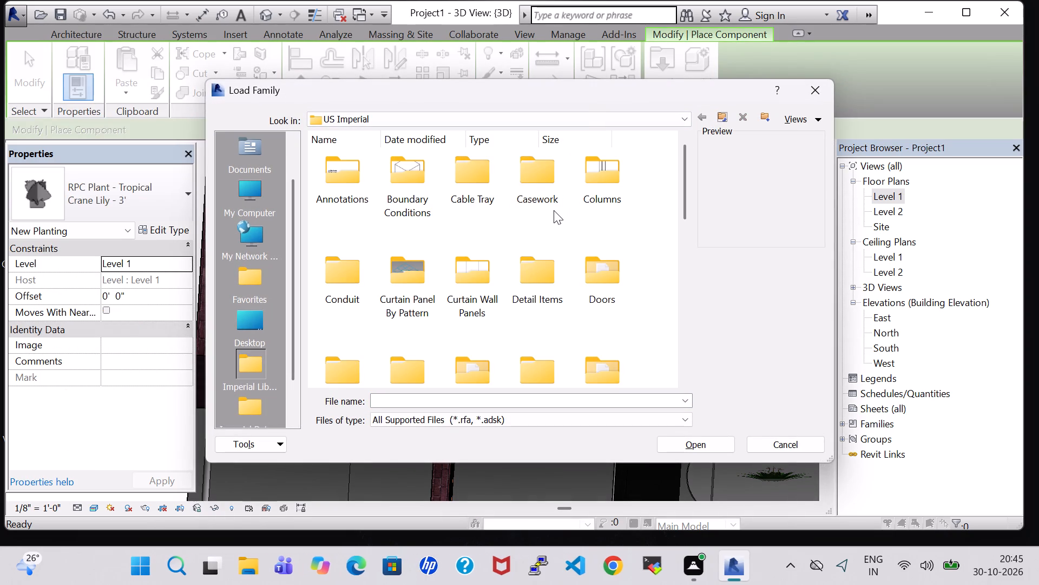
scroll(548, 211, "down", 1)
scroll(457, 224, "down", 1)
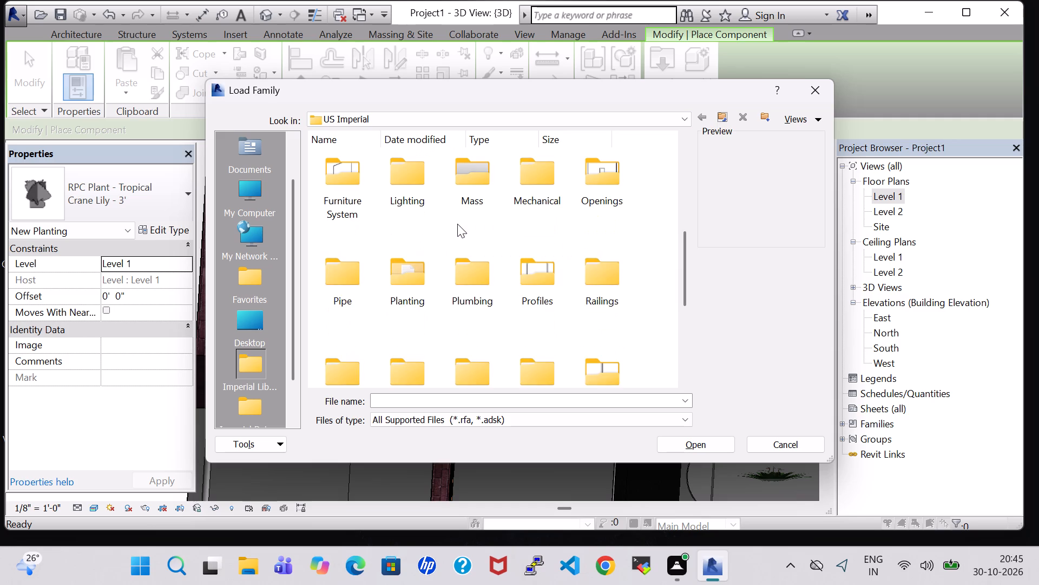
scroll(458, 220, "up", 1)
double_click(462, 222)
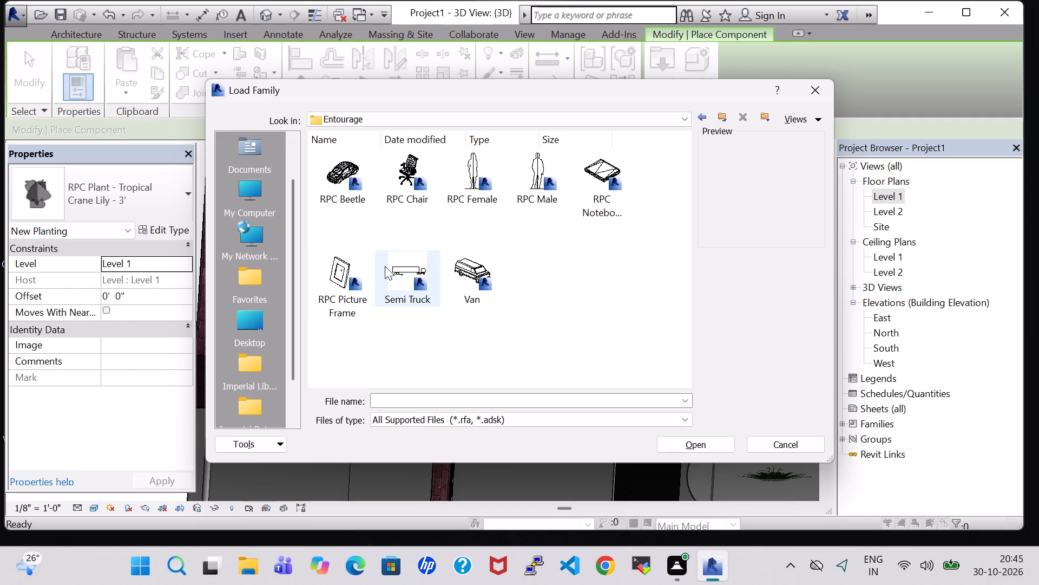
left_click(599, 193)
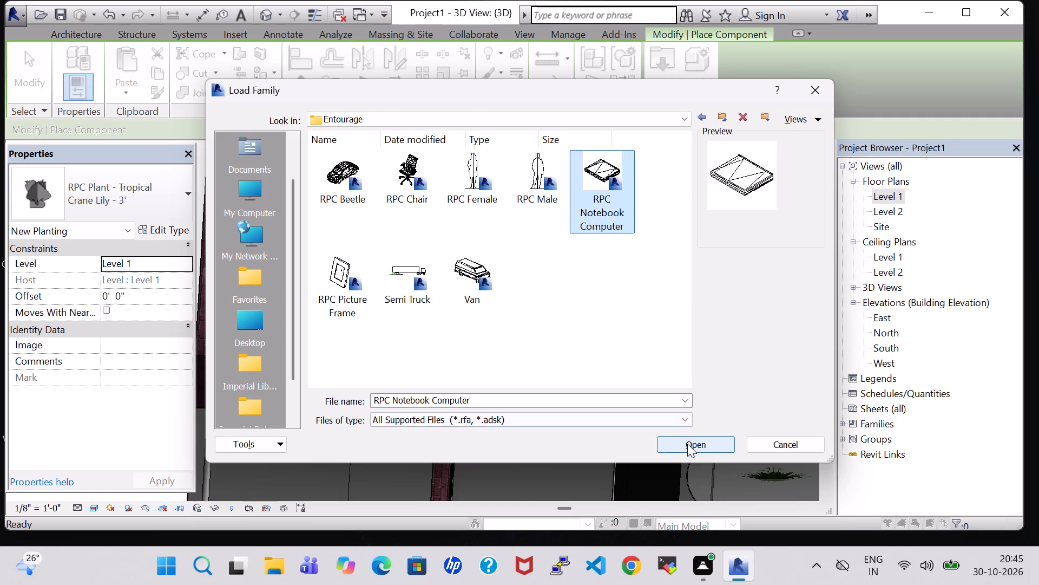
left_click(687, 444)
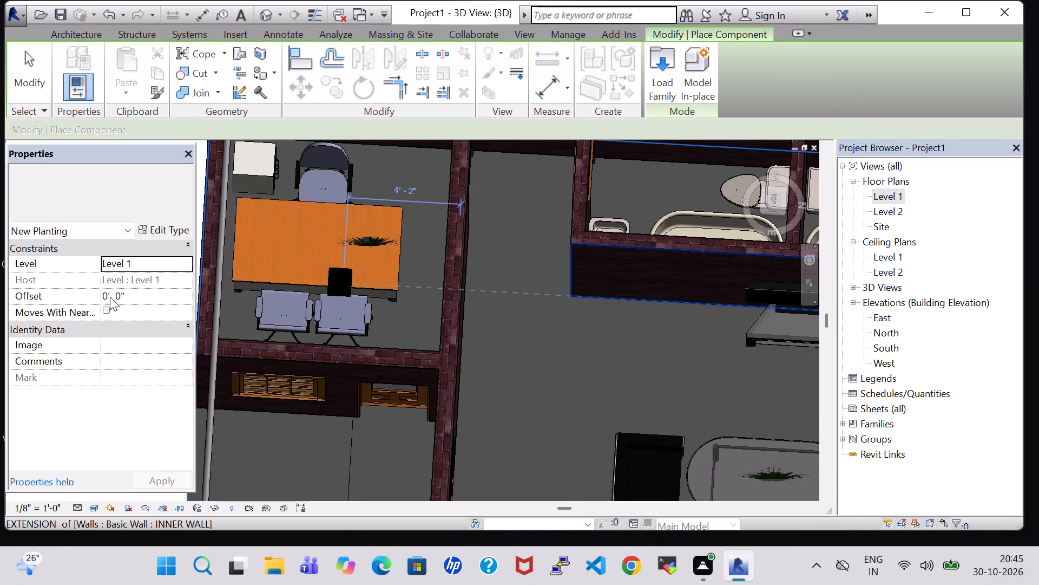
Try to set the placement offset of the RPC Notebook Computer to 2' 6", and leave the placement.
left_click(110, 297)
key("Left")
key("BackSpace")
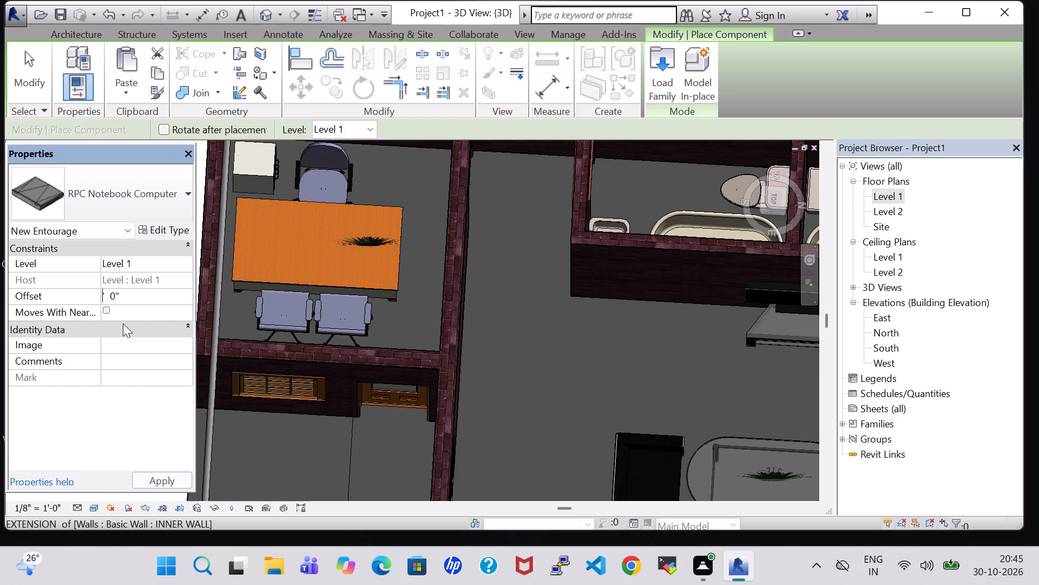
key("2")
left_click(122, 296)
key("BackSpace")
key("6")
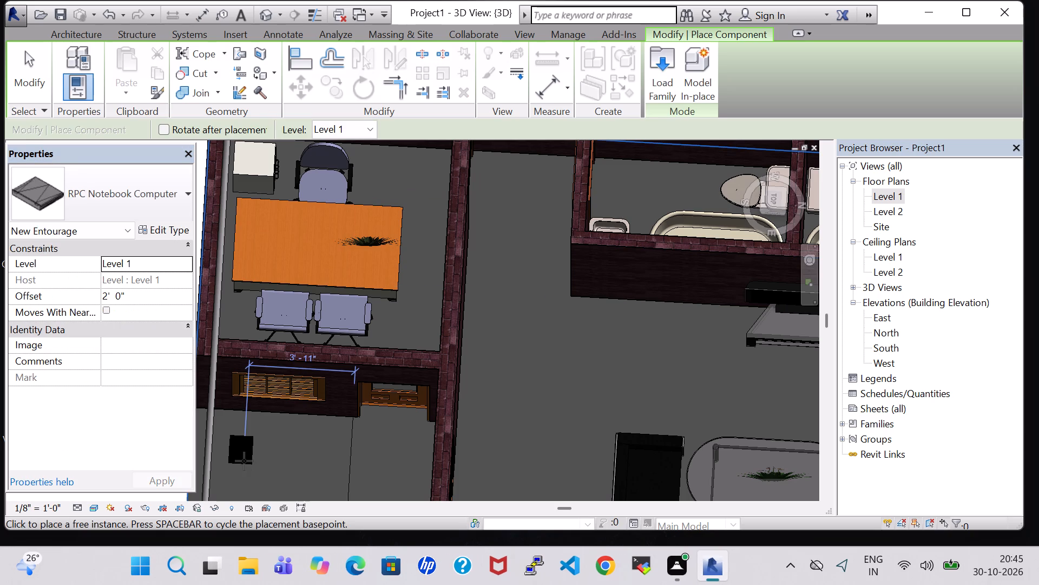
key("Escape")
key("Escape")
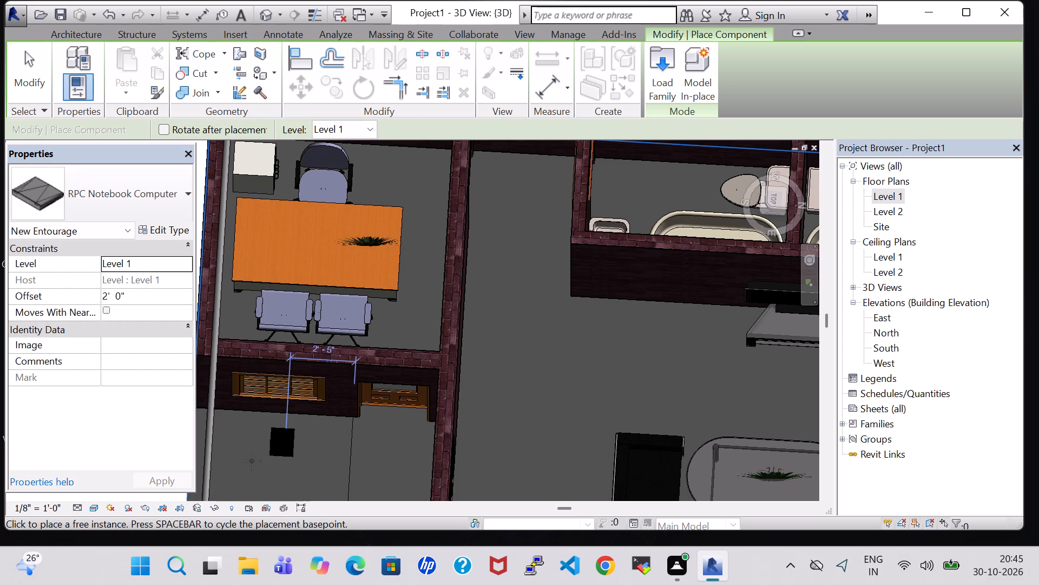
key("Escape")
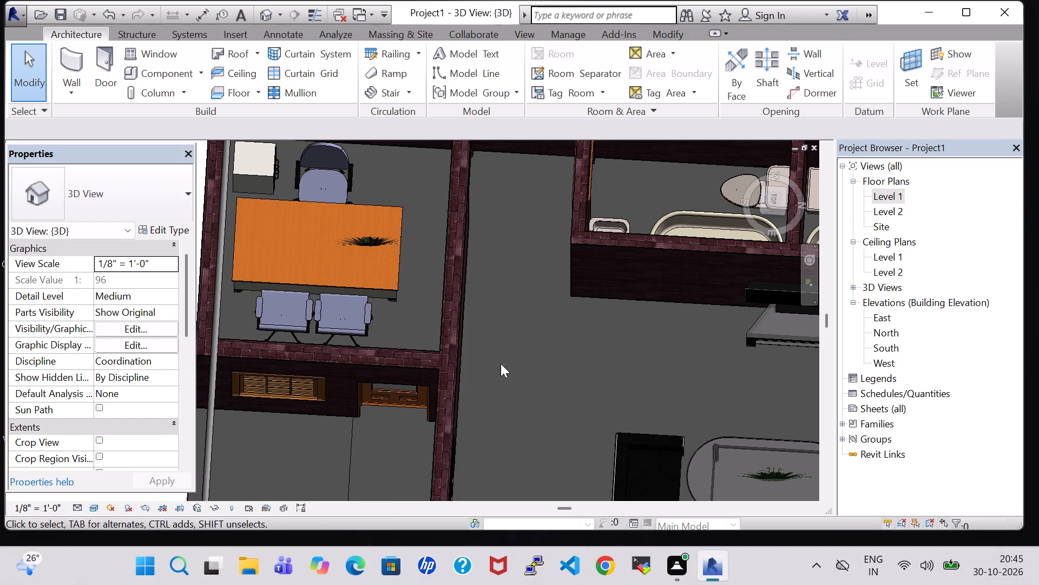
Restart component placement with the RPC Notebook Computer and set its offset to 2' 6".
middle_click_drag(526, 347, 519, 370)
middle_click_drag(518, 380, 514, 424, "shift")
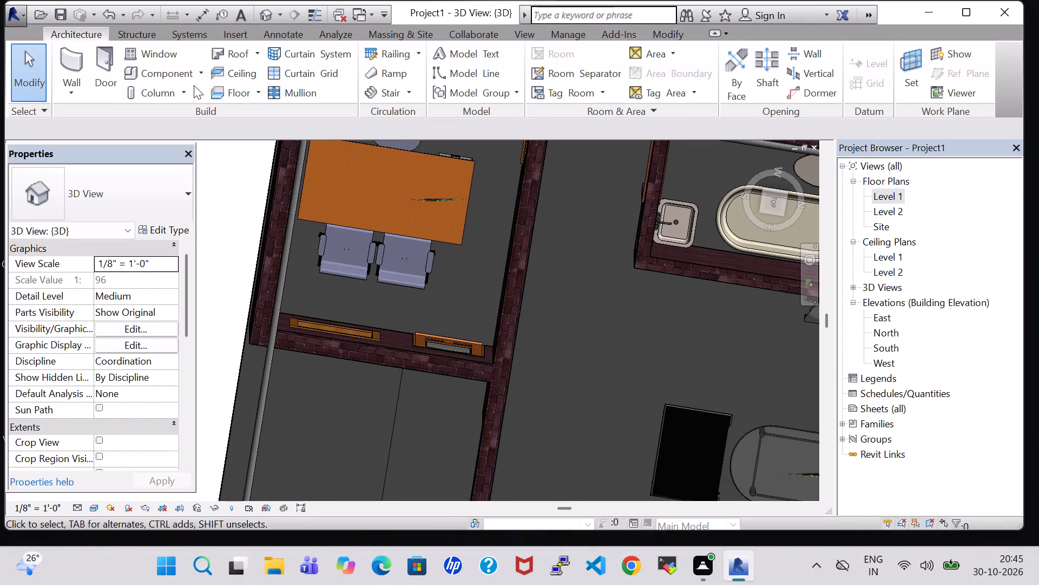
left_click(175, 82)
left_click(168, 73)
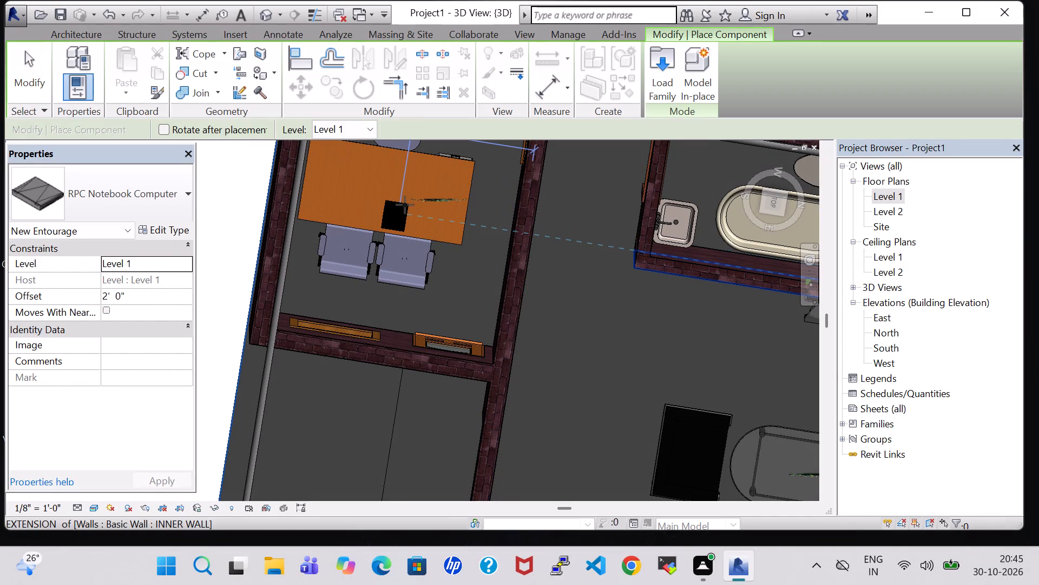
left_click(122, 298)
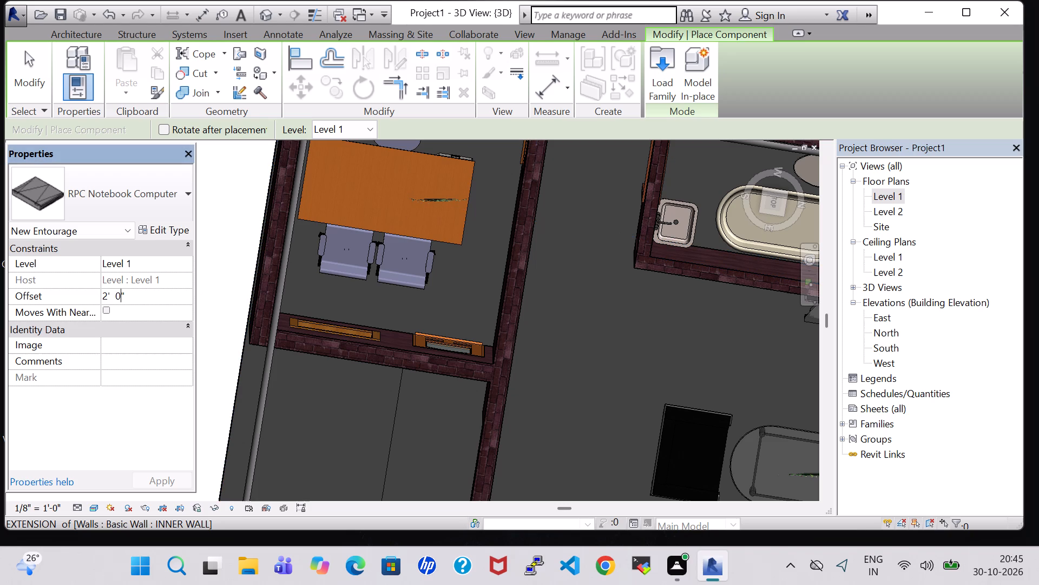
key("BackSpace")
key("6")
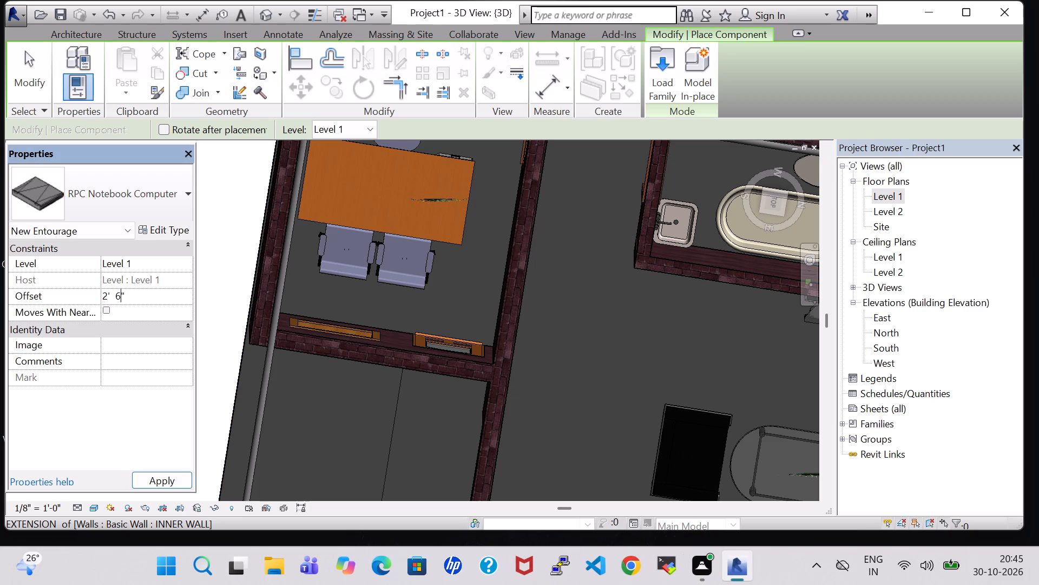
key("Return")
Open the Level 1 floor plan.
double_click(899, 195)
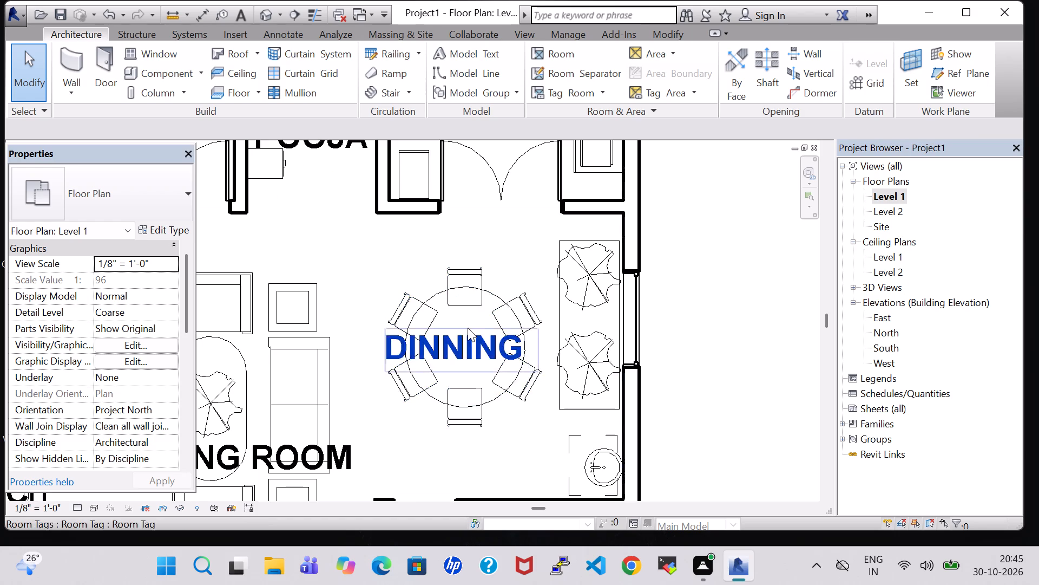
Place the RPC Notebook Computer on the office desk beside the plant, rotated to suit the desk, at the 2' 6" offset.
scroll(468, 328, "down", 3)
left_click(145, 77)
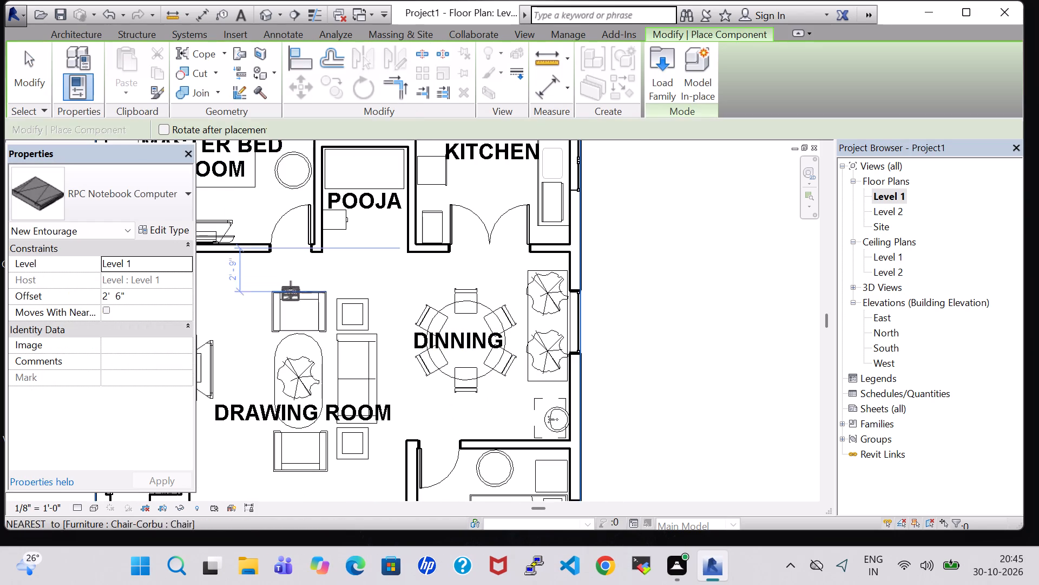
scroll(298, 299, "down", 1)
middle_click_drag(300, 304, 504, 296)
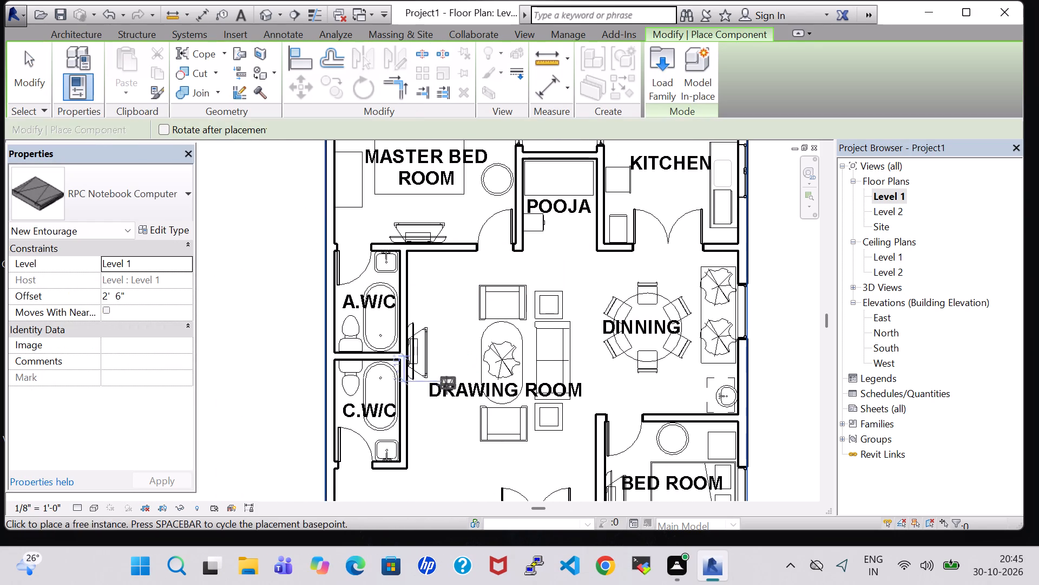
middle_click_drag(446, 389, 445, 240)
scroll(387, 467, "up", 6)
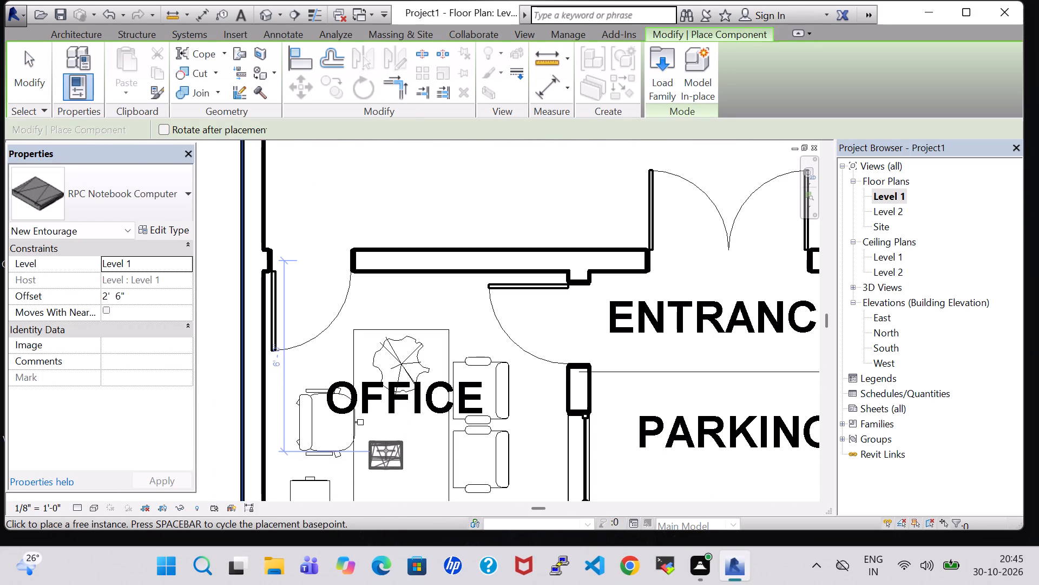
key("space")
key("space")
key("space")
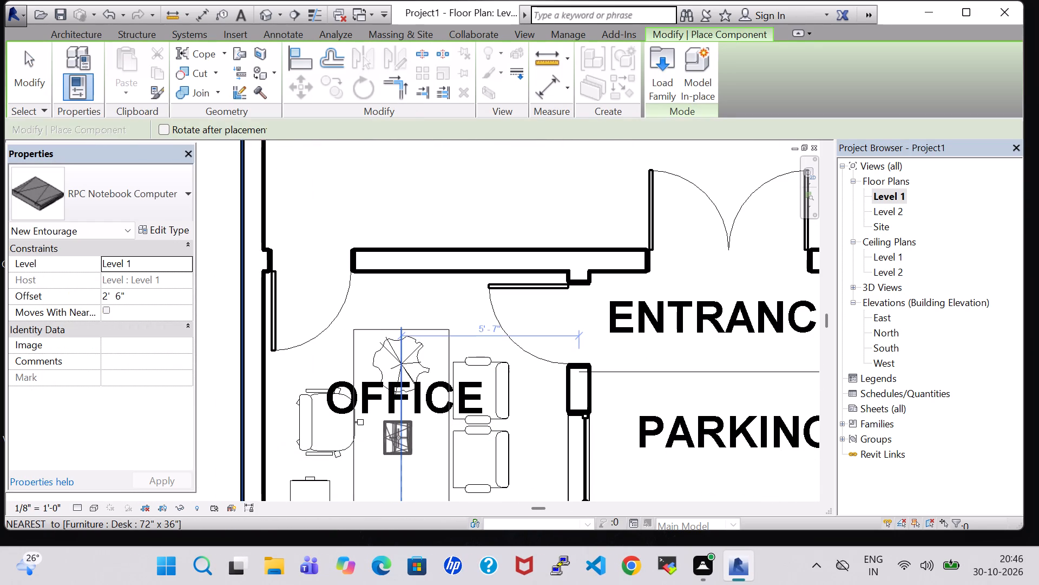
left_click(398, 438)
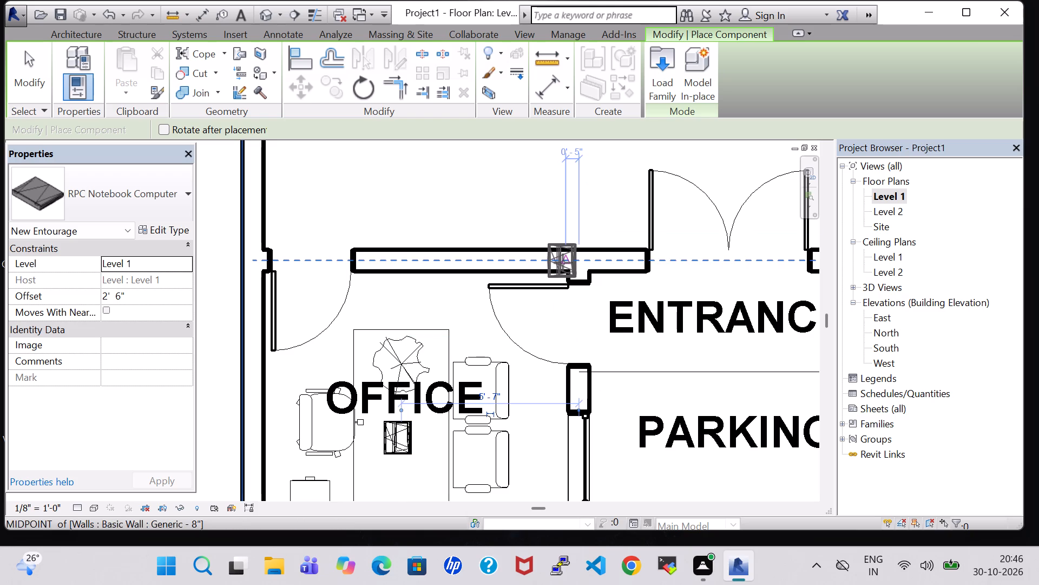
key("Escape")
key("Escape")
key("Escape")
Check the notebook computer on the office desk in the 3D view, and return to the Level 1 floor plan.
double_click(261, 12)
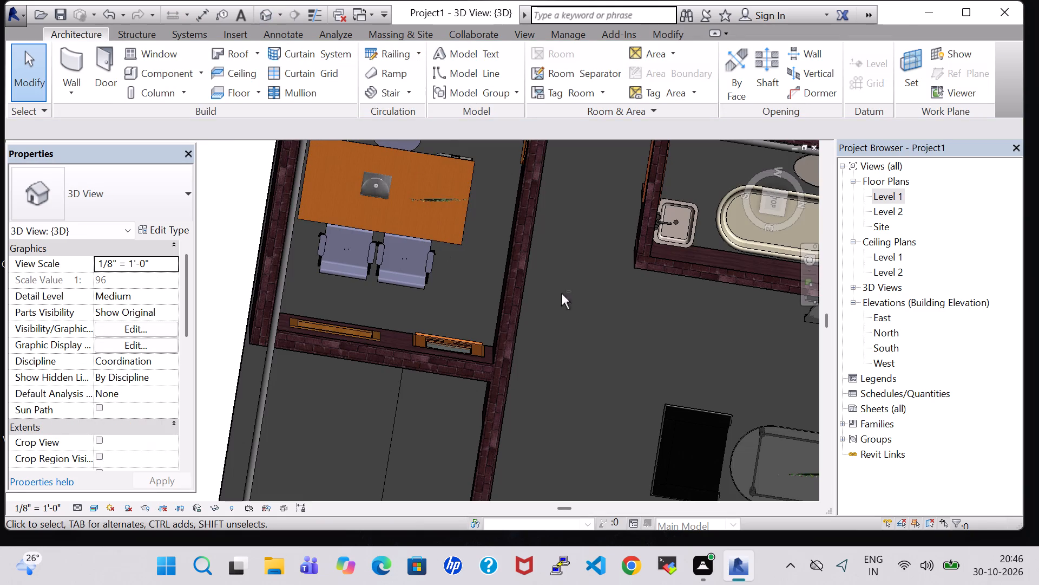
middle_click_drag(561, 294, 555, 233, "shift")
middle_click_drag(624, 329, 629, 240)
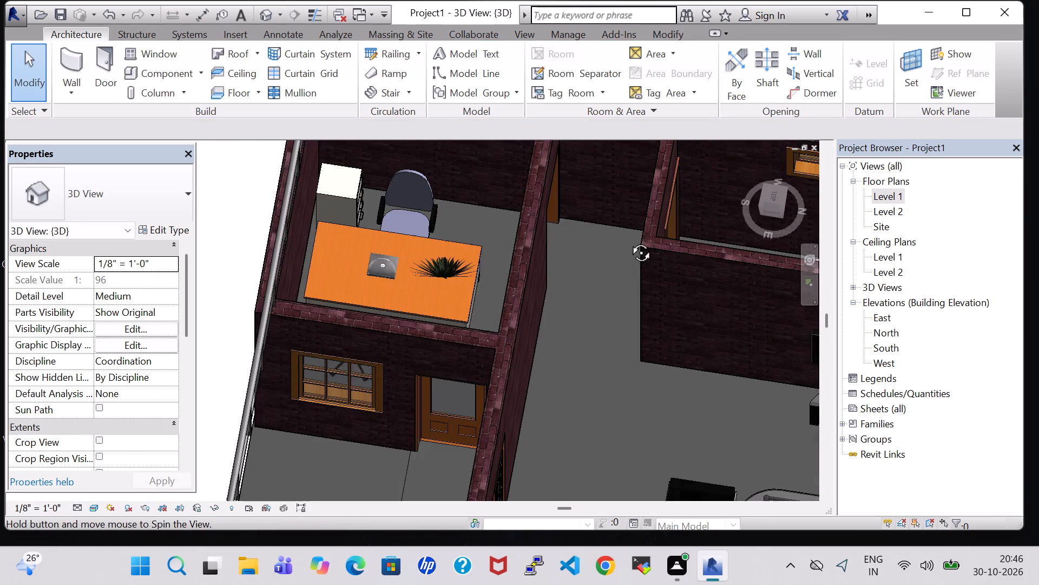
double_click(386, 289)
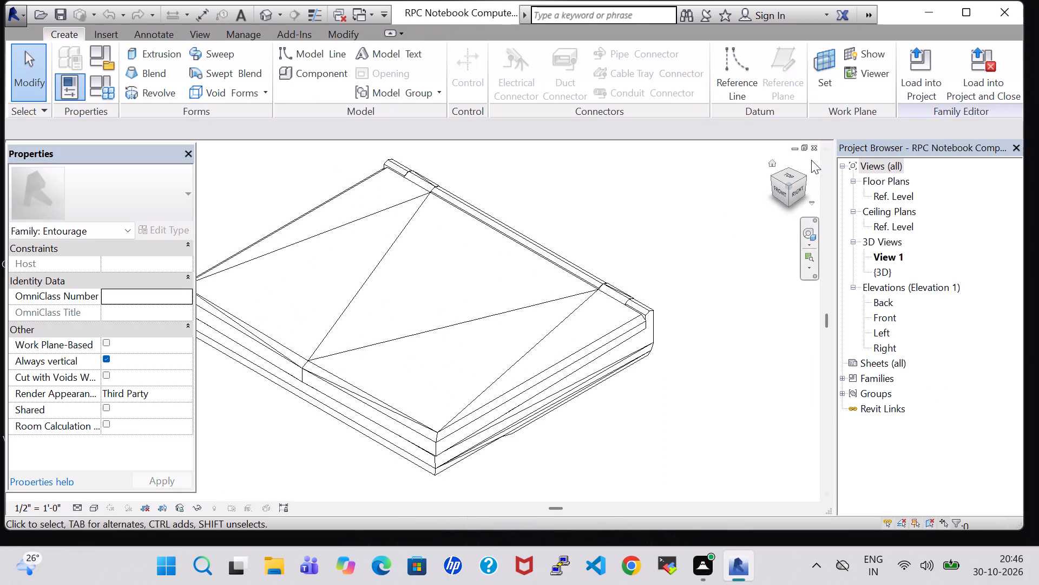
left_click(816, 151)
left_click(566, 289)
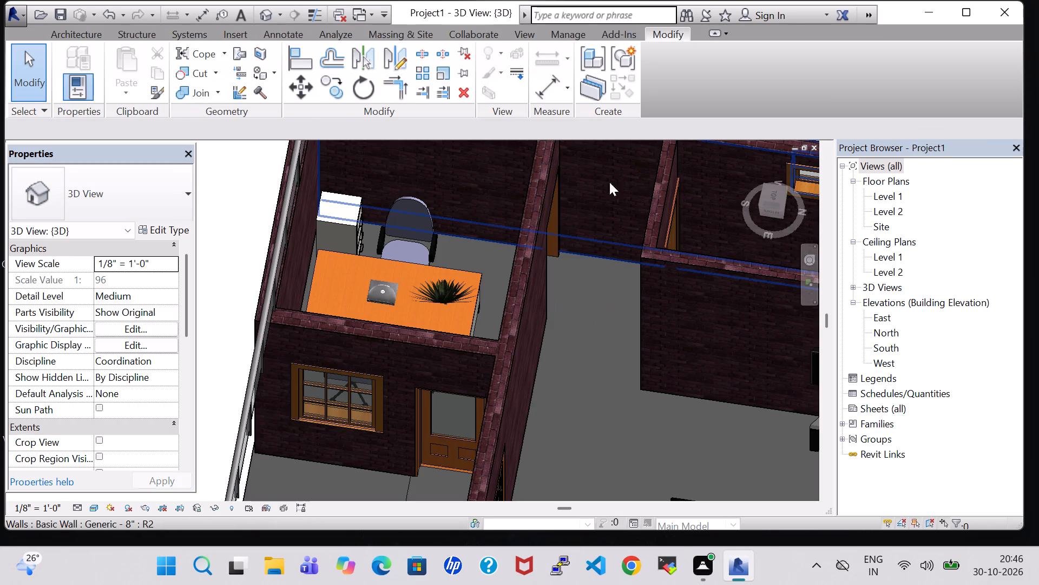
double_click(889, 193)
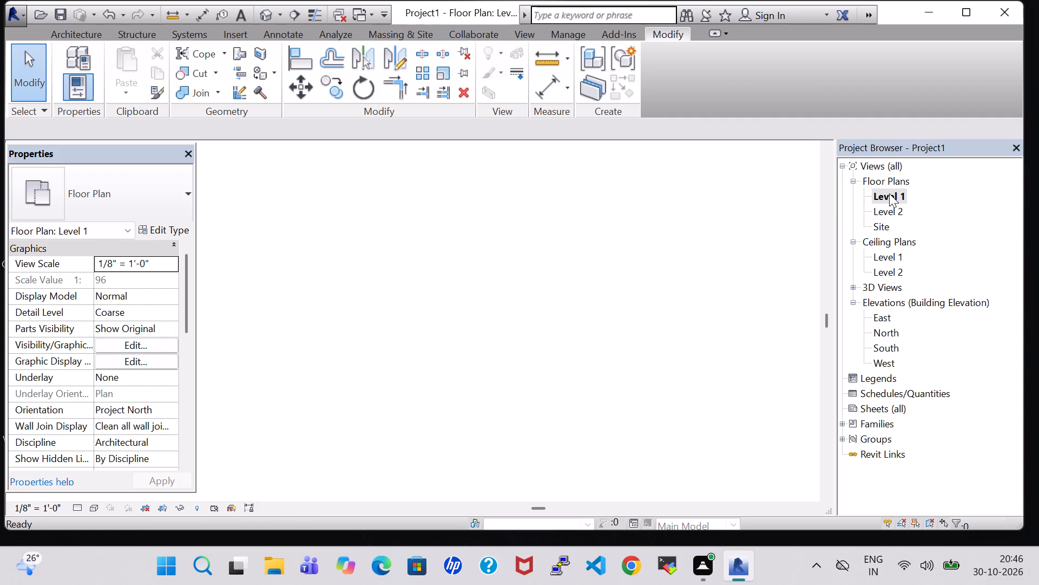
scroll(584, 240, "down", 4)
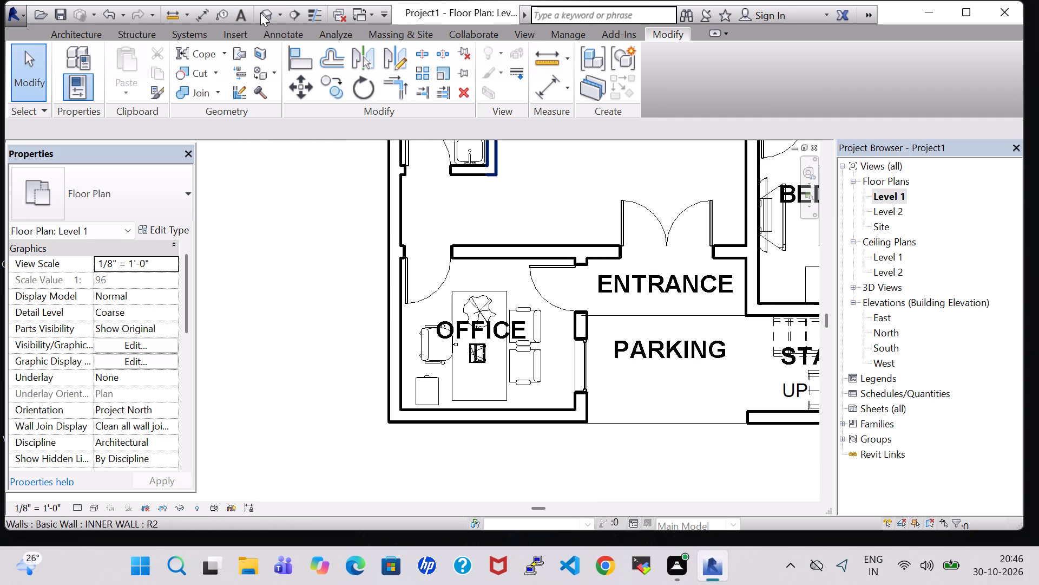
Inspect the furnished rooms of the whole house from several angles in the 3D view.
double_click(268, 15)
scroll(485, 253, "down", 4)
scroll(537, 301, "down", 1)
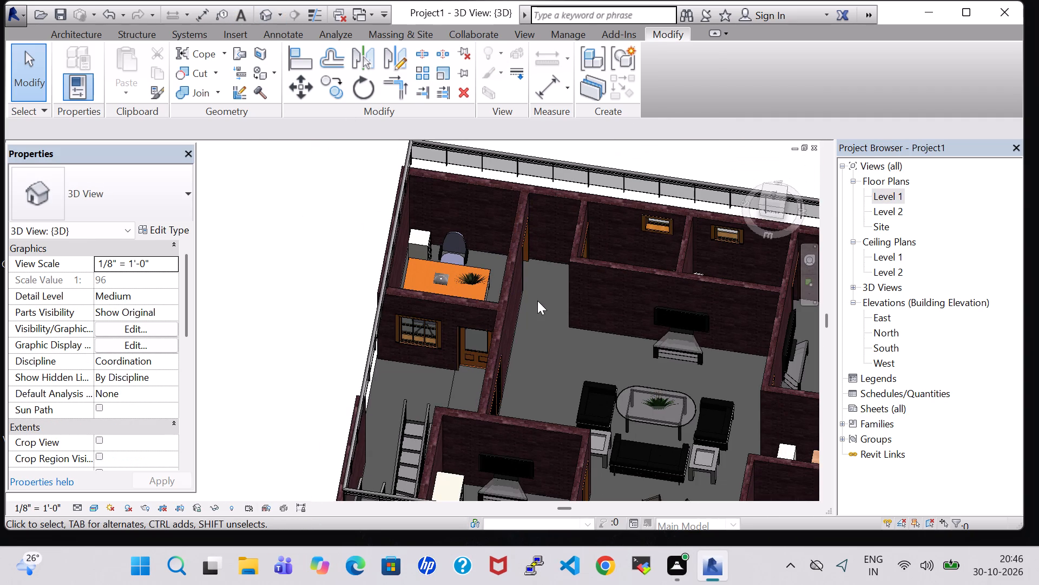
scroll(537, 359, "down", 2)
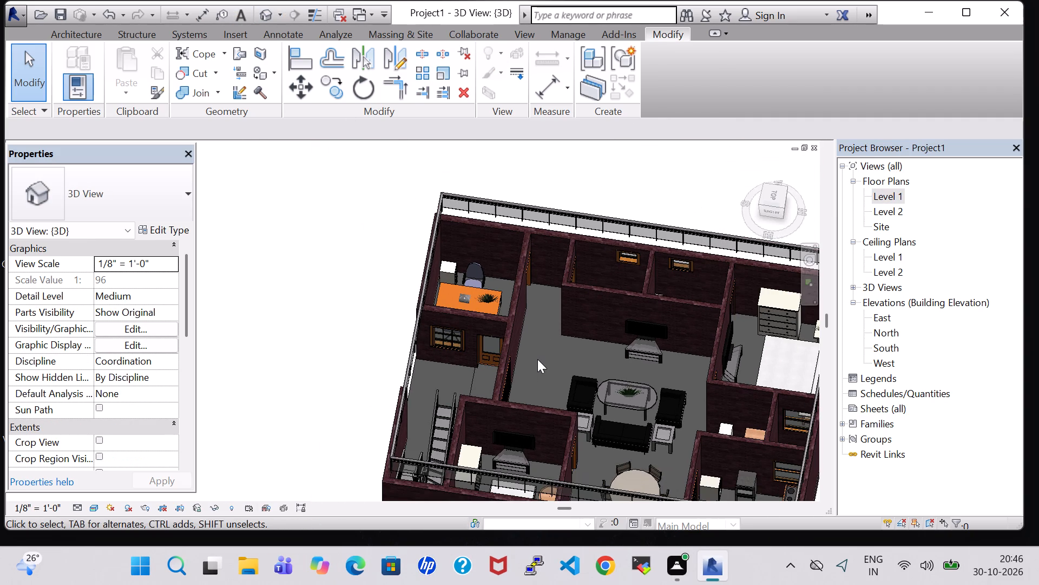
middle_click_drag(537, 359, 614, 366, "shift")
middle_click_drag(594, 408, 600, 408, "shift")
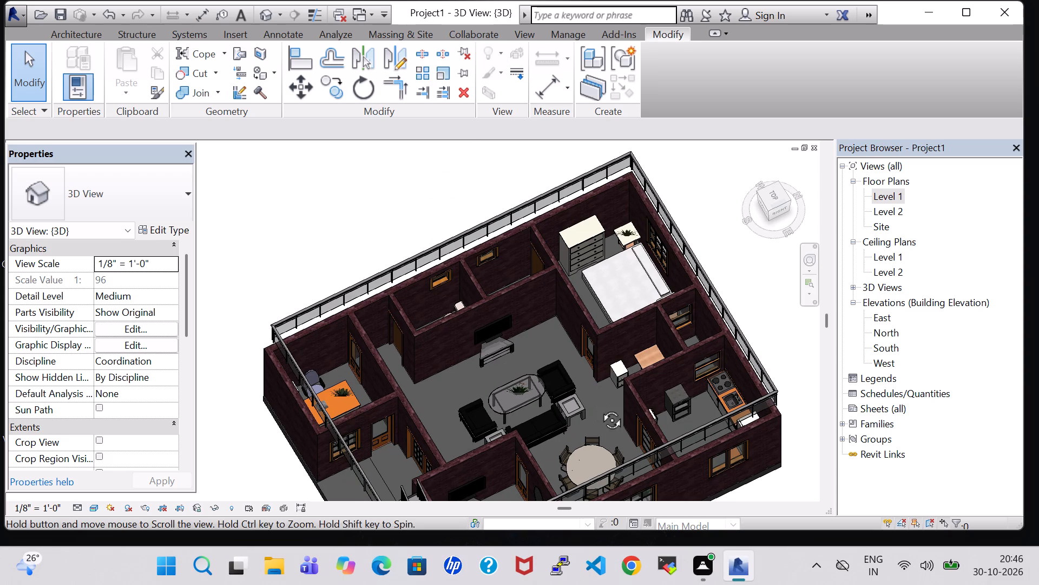
middle_click_drag(600, 408, 650, 377, "shift")
middle_click_drag(707, 439, 741, 385)
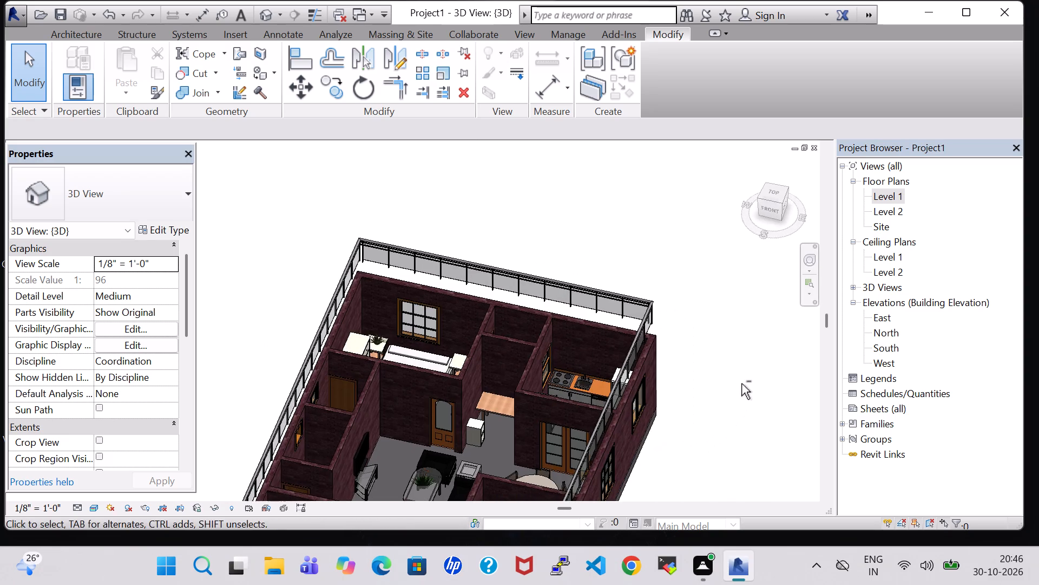
middle_click_drag(735, 393, 734, 291)
middle_click_drag(692, 367, 722, 368, "shift")
middle_click_drag(652, 301, 641, 358, "shift")
middle_click_drag(643, 353, 646, 339)
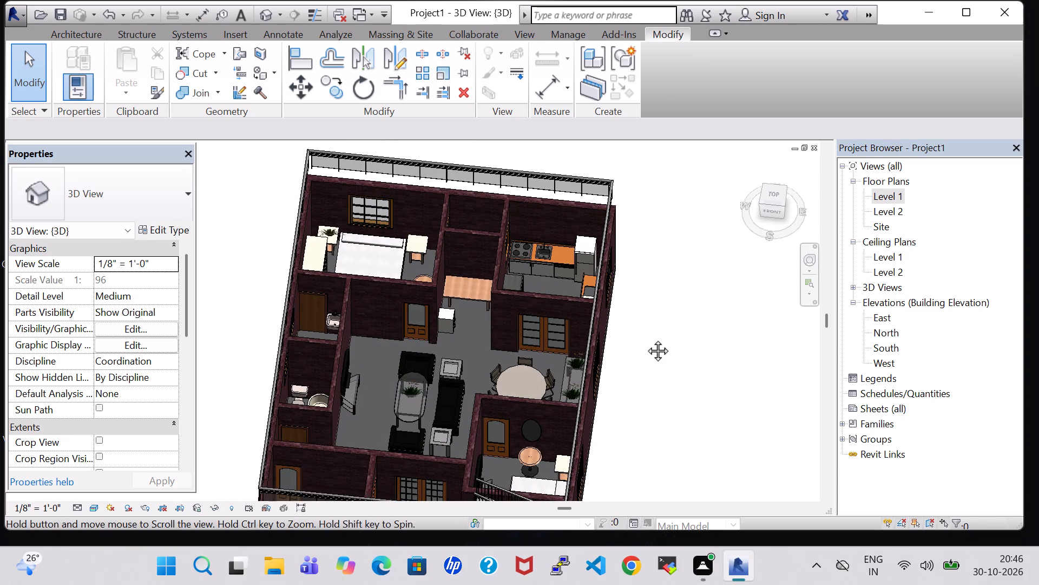
middle_click_drag(646, 339, 649, 289)
middle_click_drag(652, 286, 649, 320)
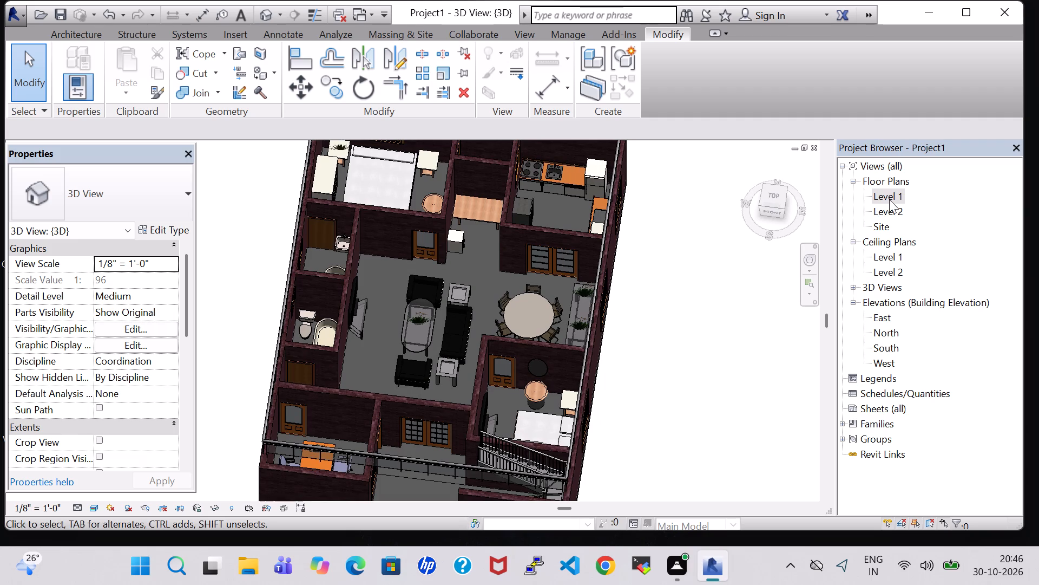
In the Level 1 plan, load the Park Bench family from the US Imperial library's Site > Accessories folder for placement.
double_click(889, 199)
scroll(343, 367, "down", 4)
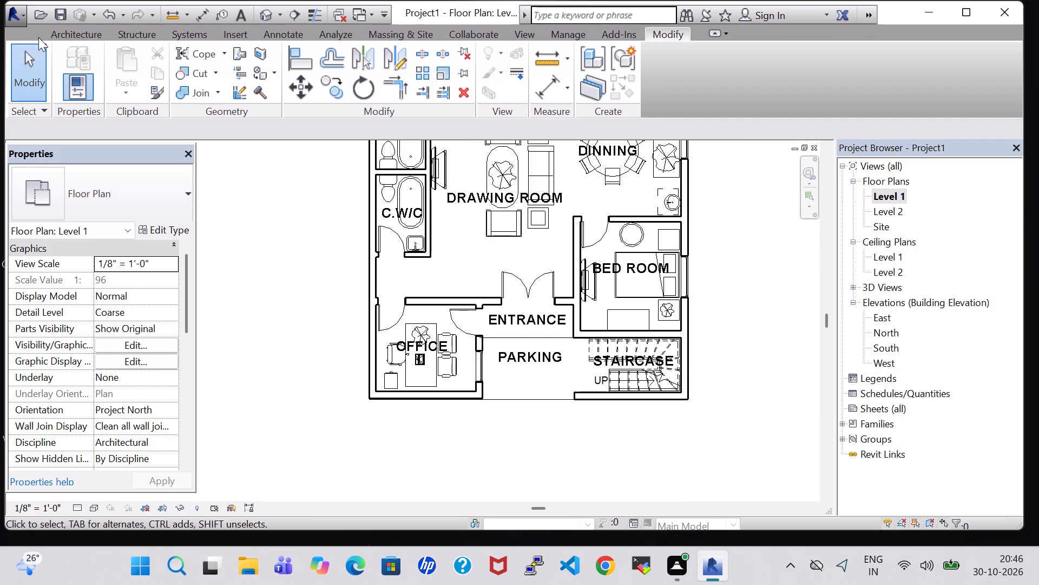
left_click(72, 36)
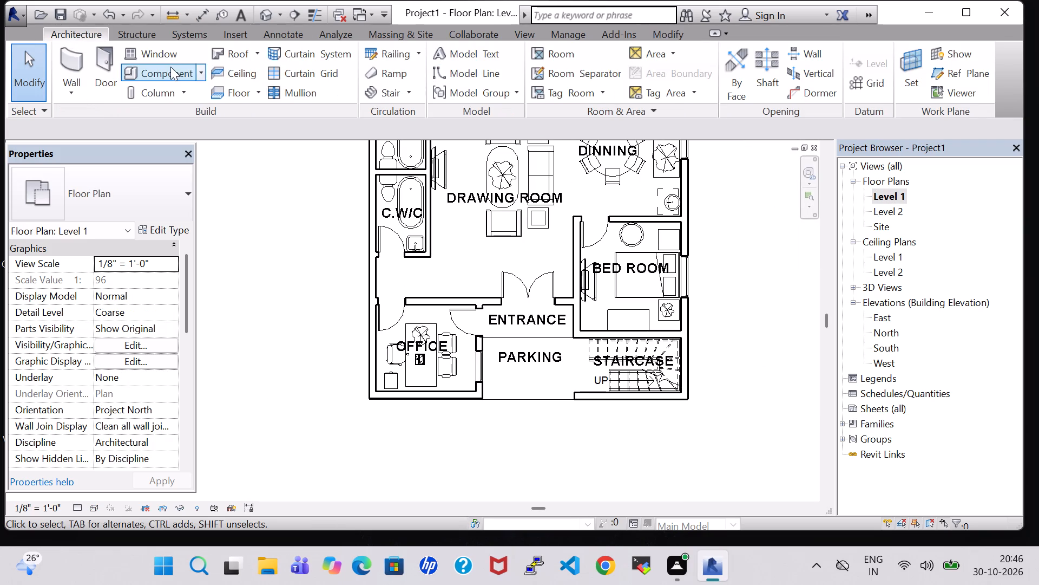
left_click(170, 67)
left_click(648, 84)
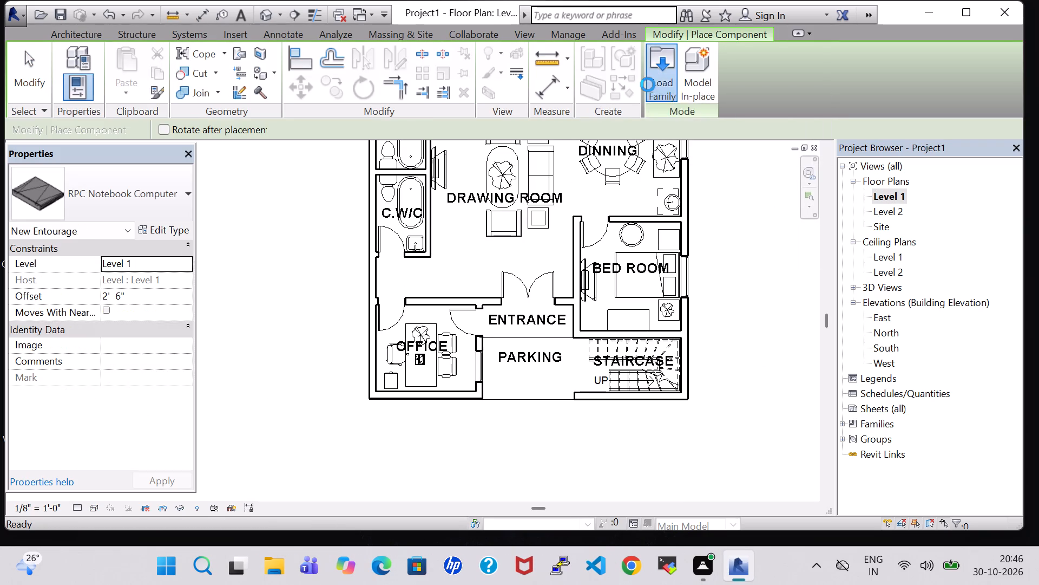
scroll(611, 251, "down", 1)
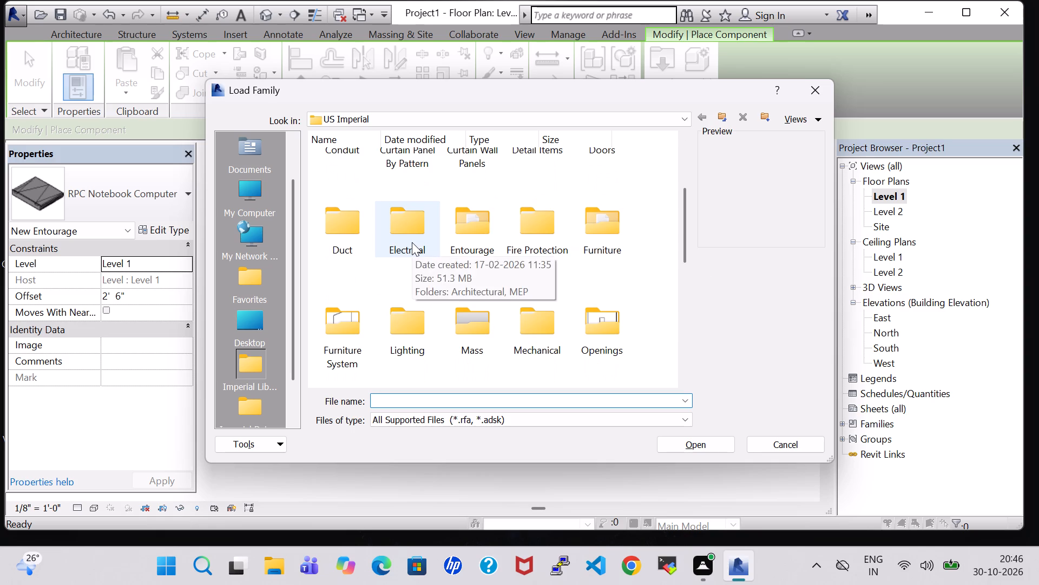
scroll(412, 251, "down", 1)
scroll(341, 269, "down", 1)
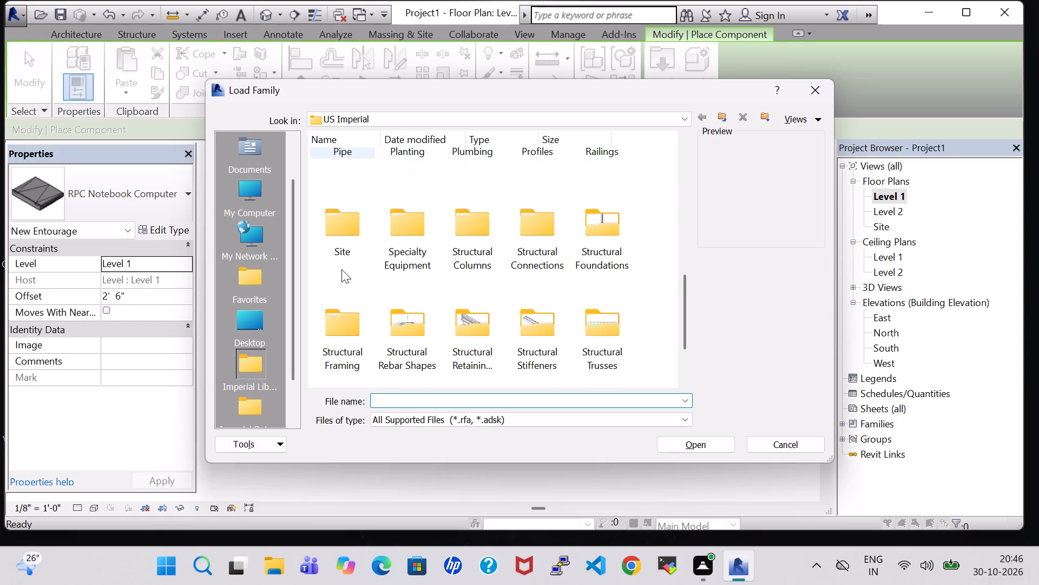
double_click(337, 233)
double_click(350, 190)
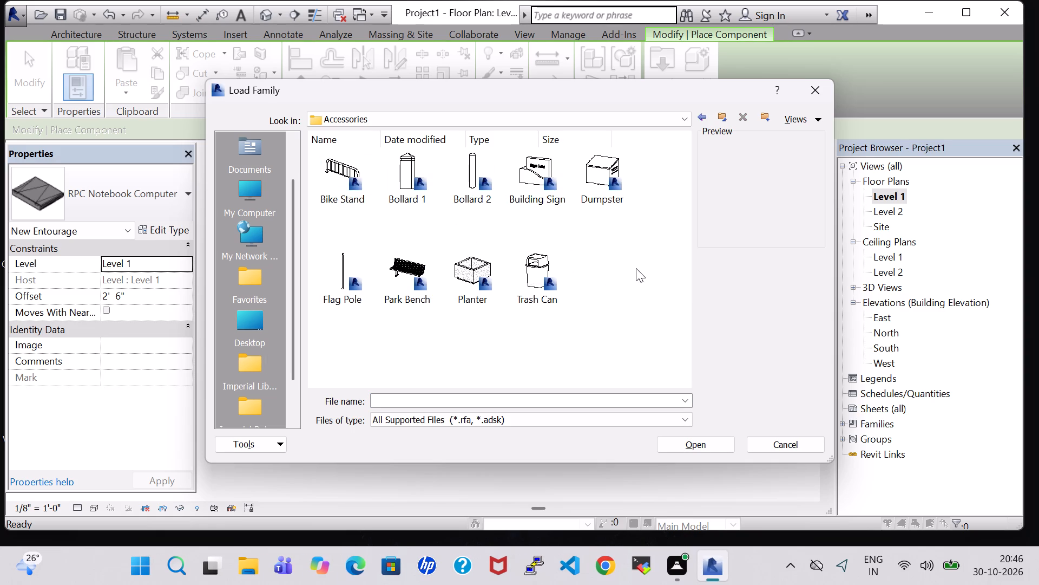
left_click(425, 287)
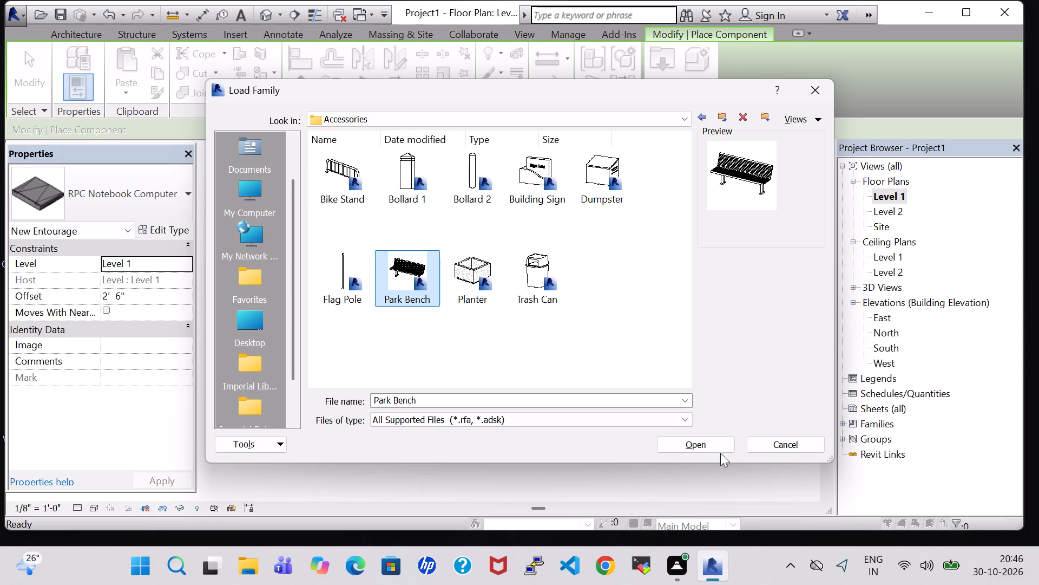
left_click(709, 448)
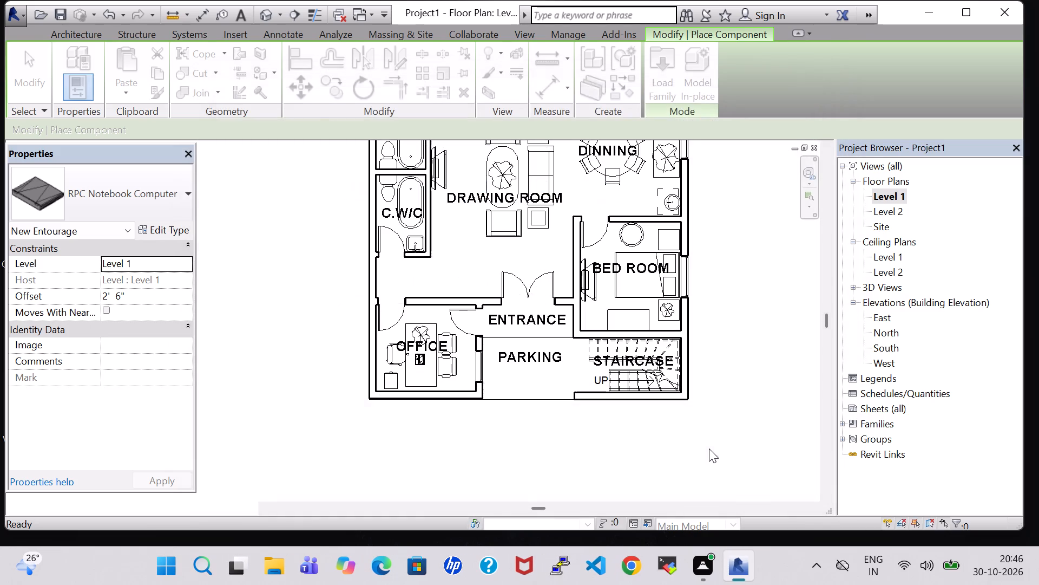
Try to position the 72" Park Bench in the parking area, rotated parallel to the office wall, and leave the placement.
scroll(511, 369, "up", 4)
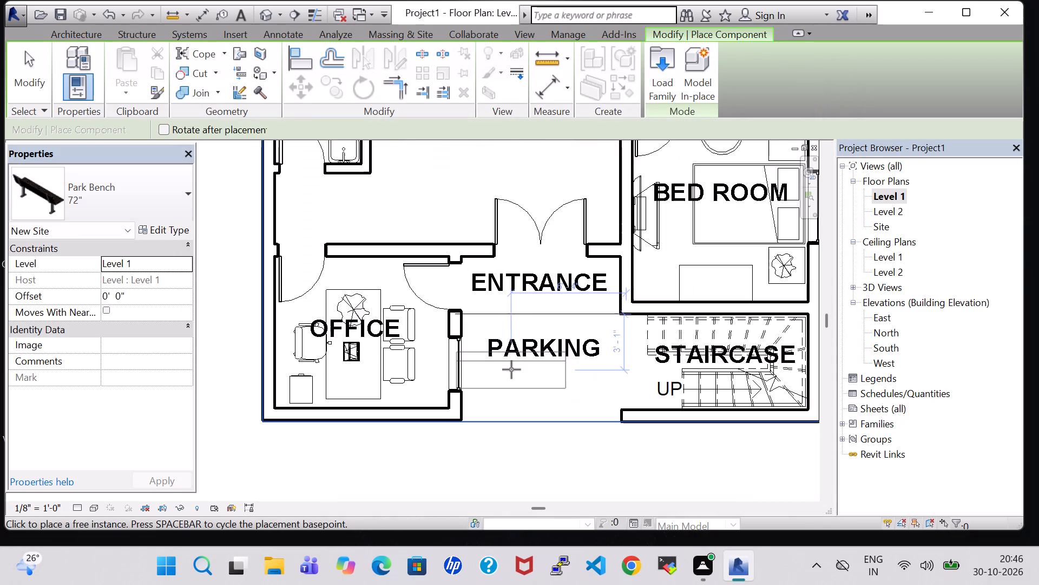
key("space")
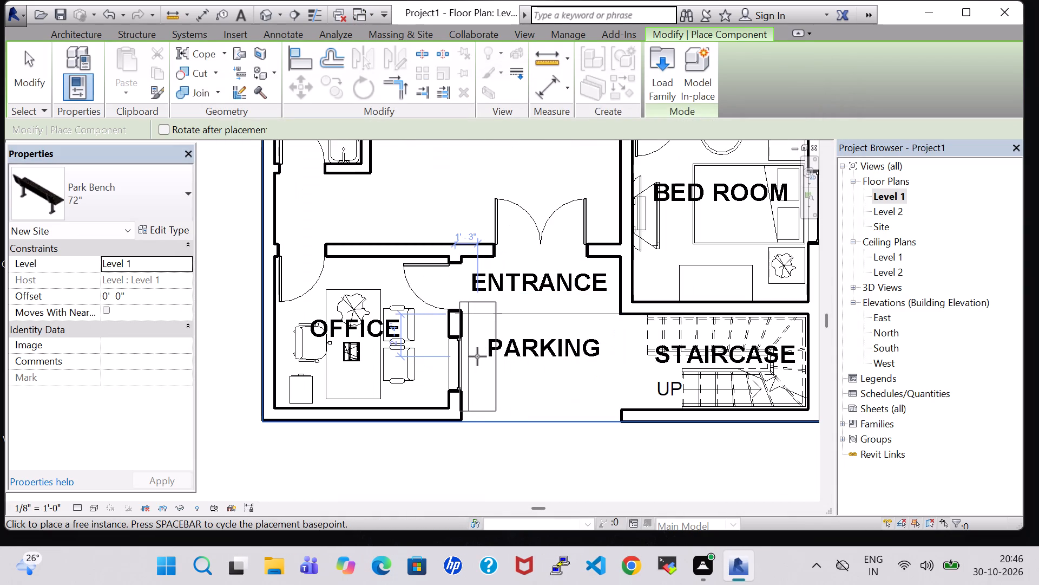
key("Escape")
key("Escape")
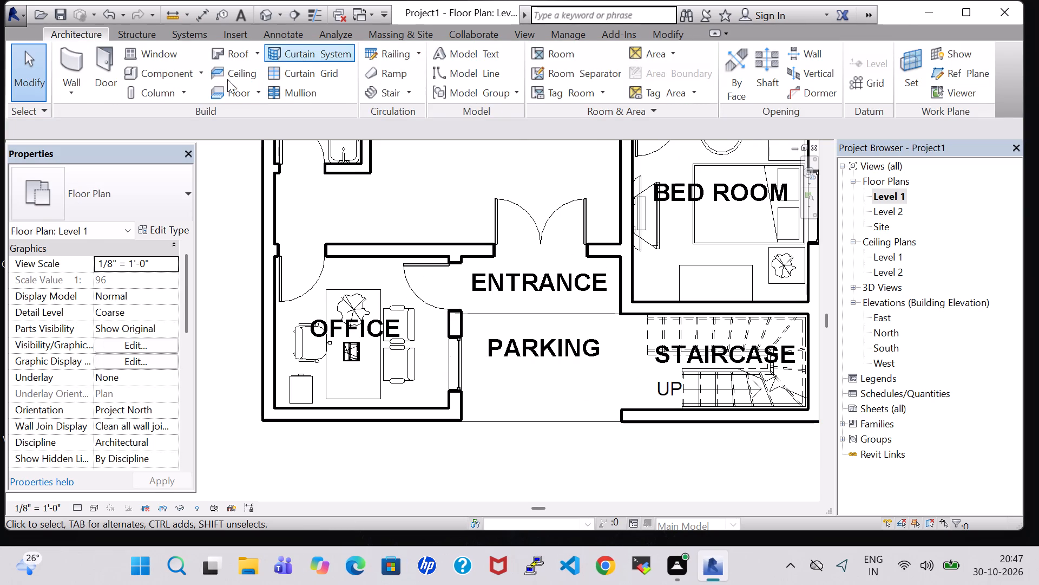
Load the Parking Island-Double Sided family from the US Imperial library's Site > Parking folder for placement.
double_click(174, 75)
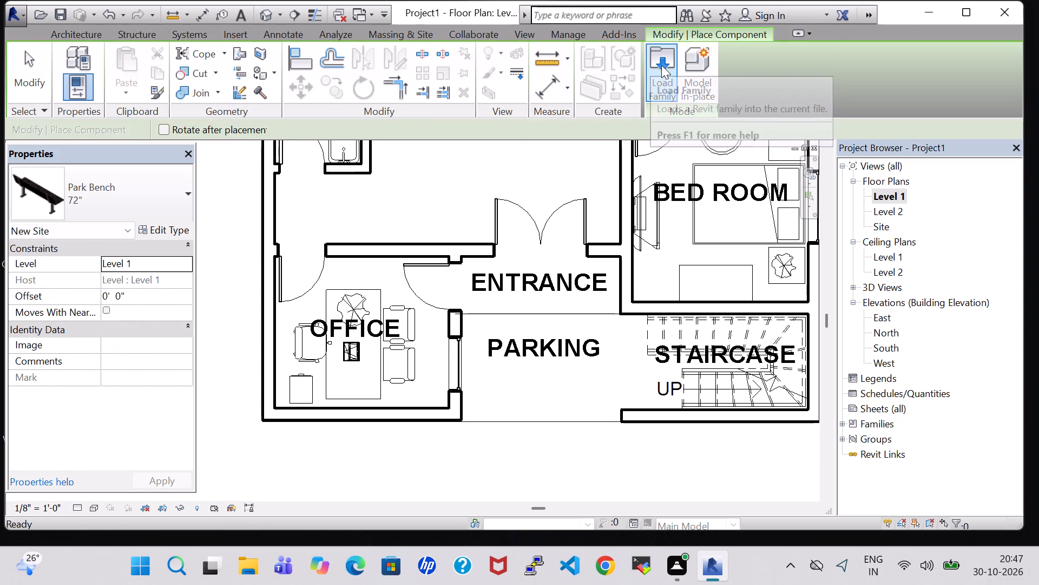
left_click(661, 65)
scroll(489, 224, "down", 1)
scroll(331, 260, "down", 1)
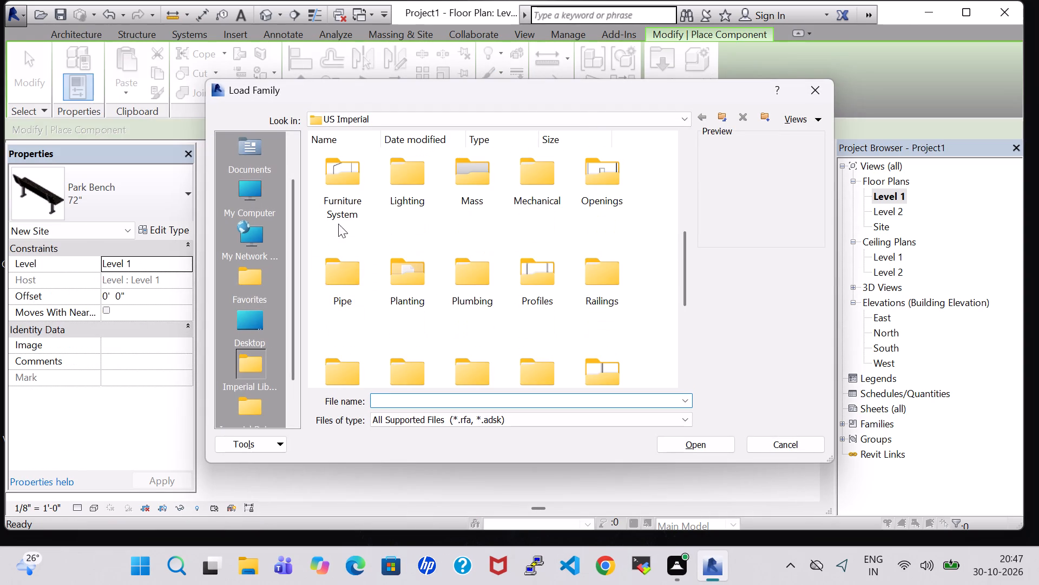
double_click(343, 183)
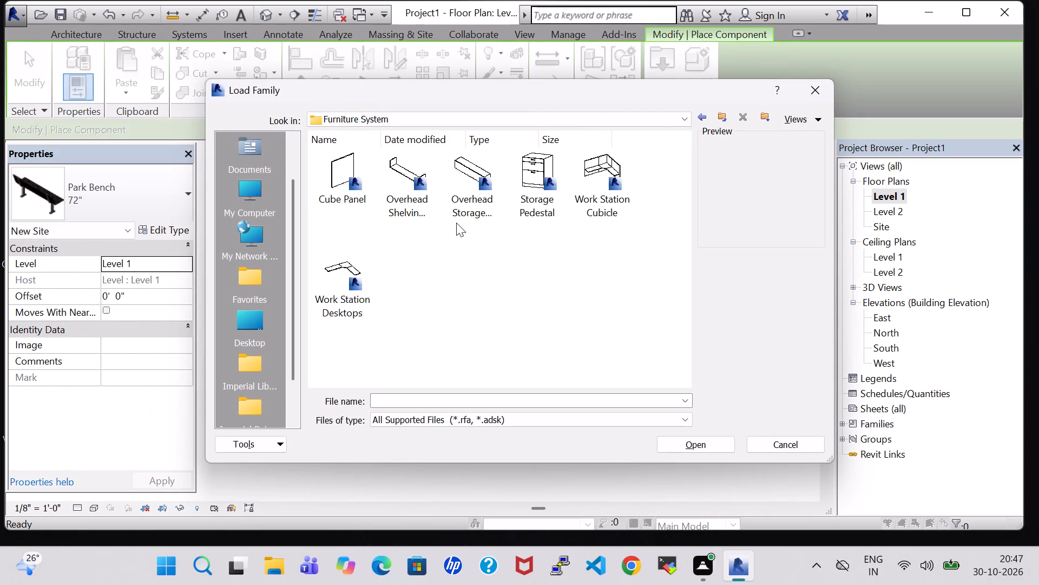
left_click(706, 115)
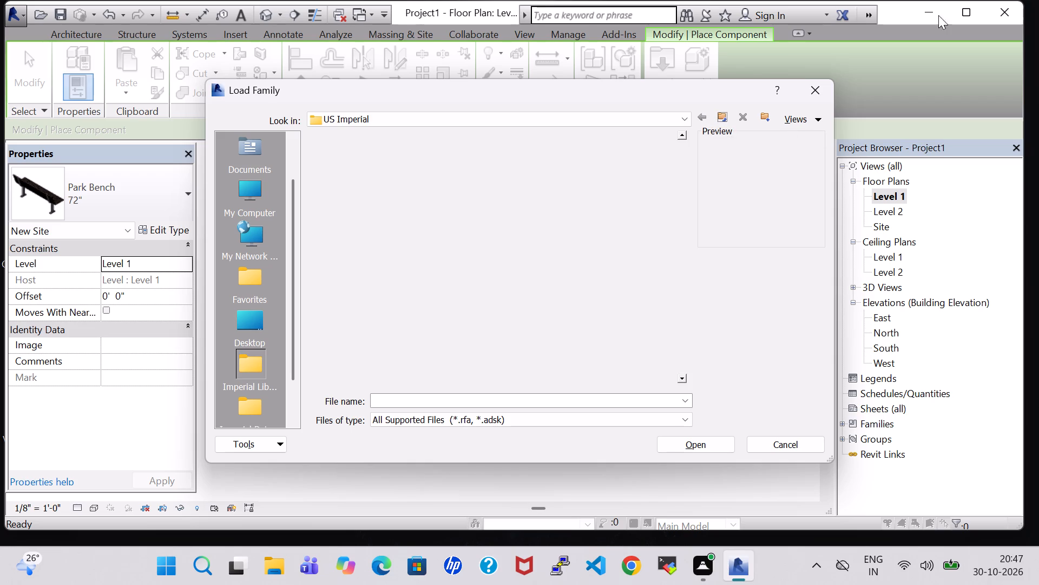
scroll(477, 239, "down", 1)
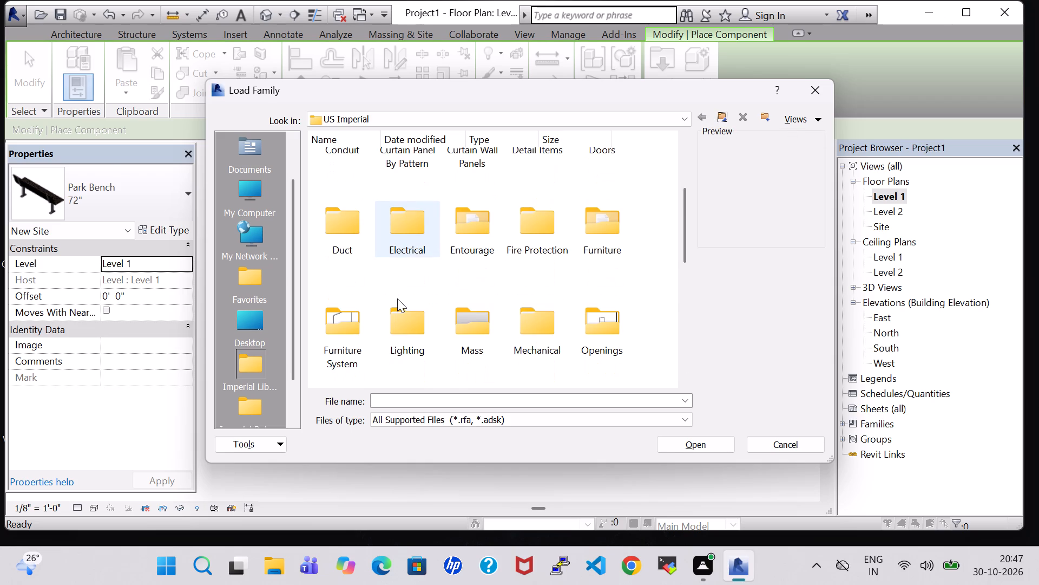
scroll(397, 298, "down", 2)
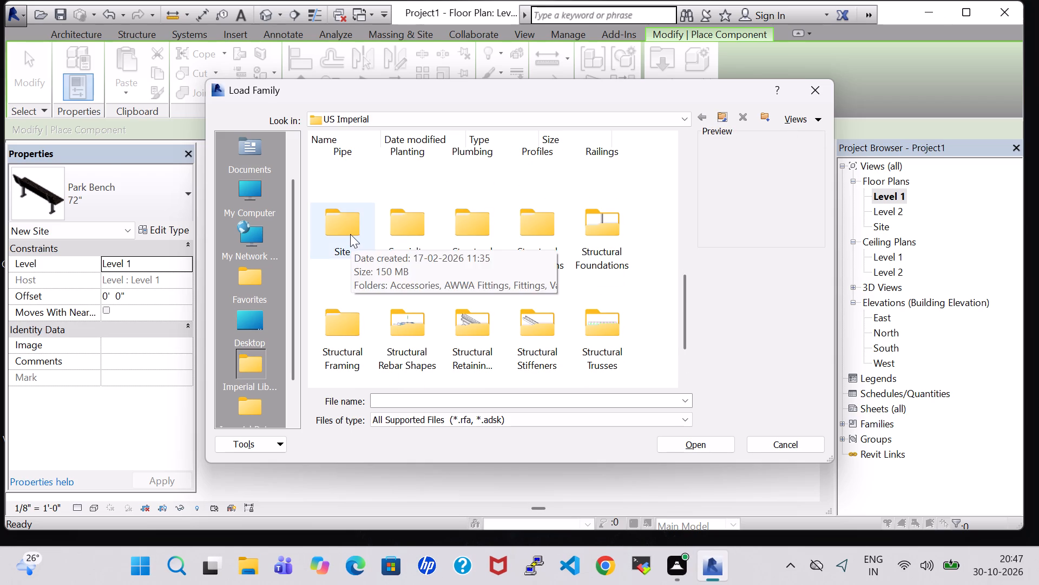
double_click(350, 234)
double_click(348, 166)
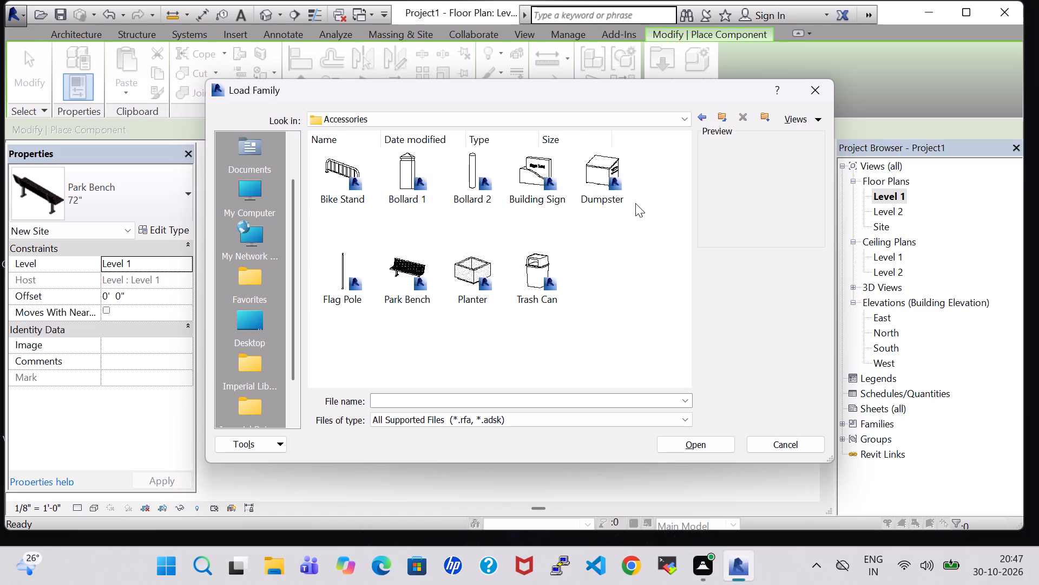
left_click(532, 182)
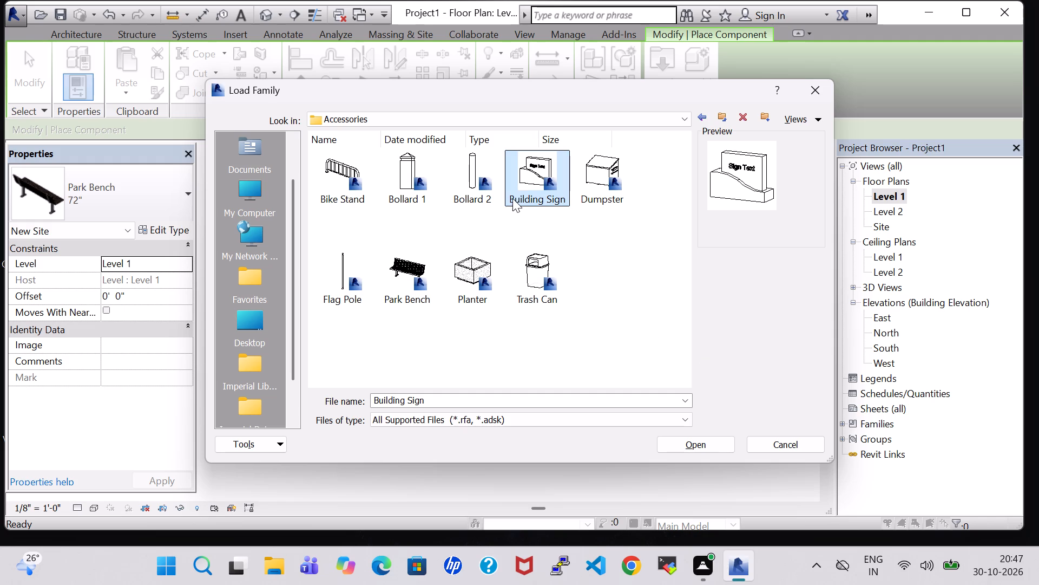
left_click(701, 115)
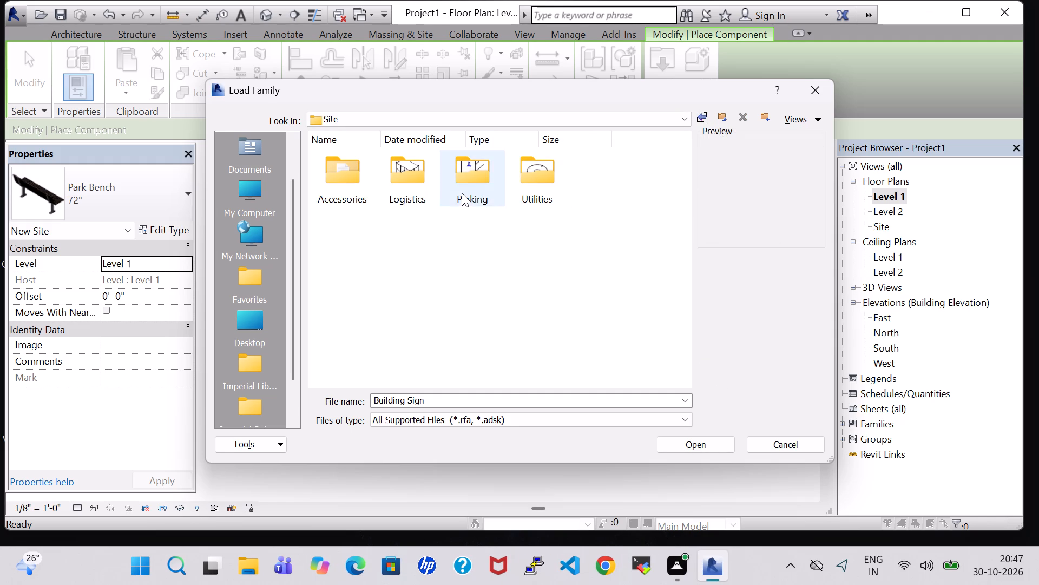
double_click(462, 193)
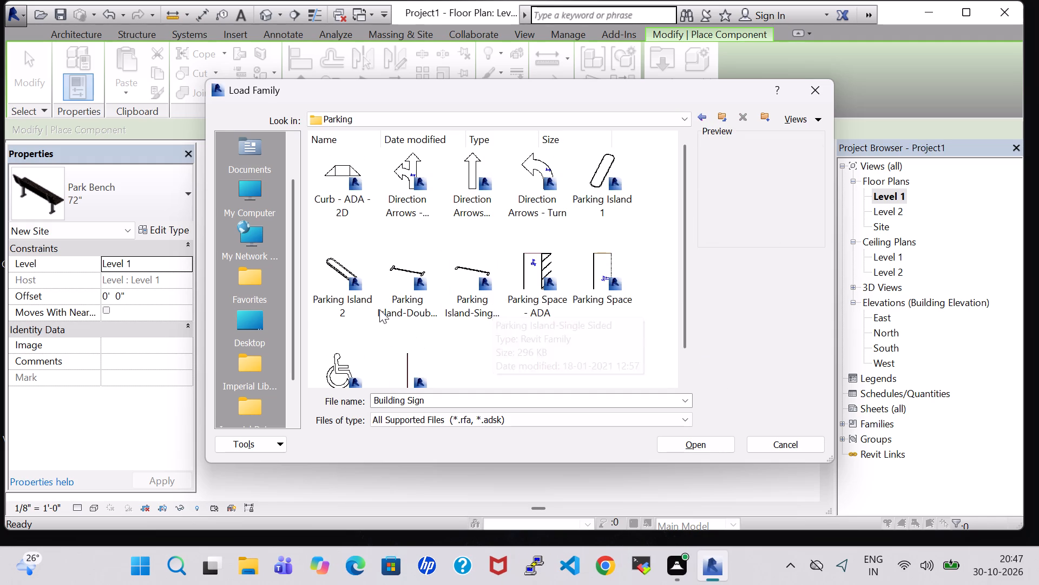
left_click(350, 275)
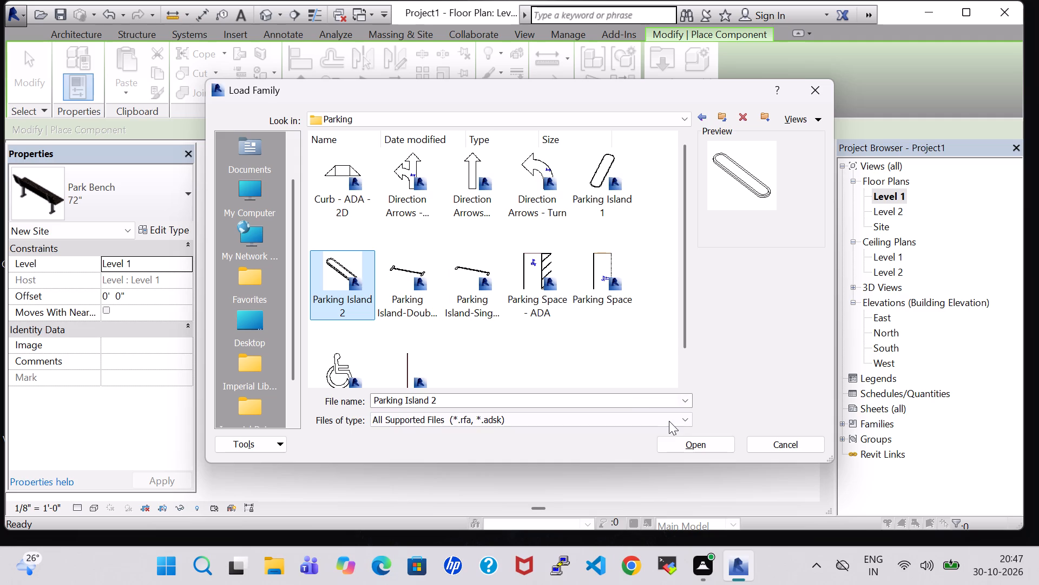
left_click(418, 307)
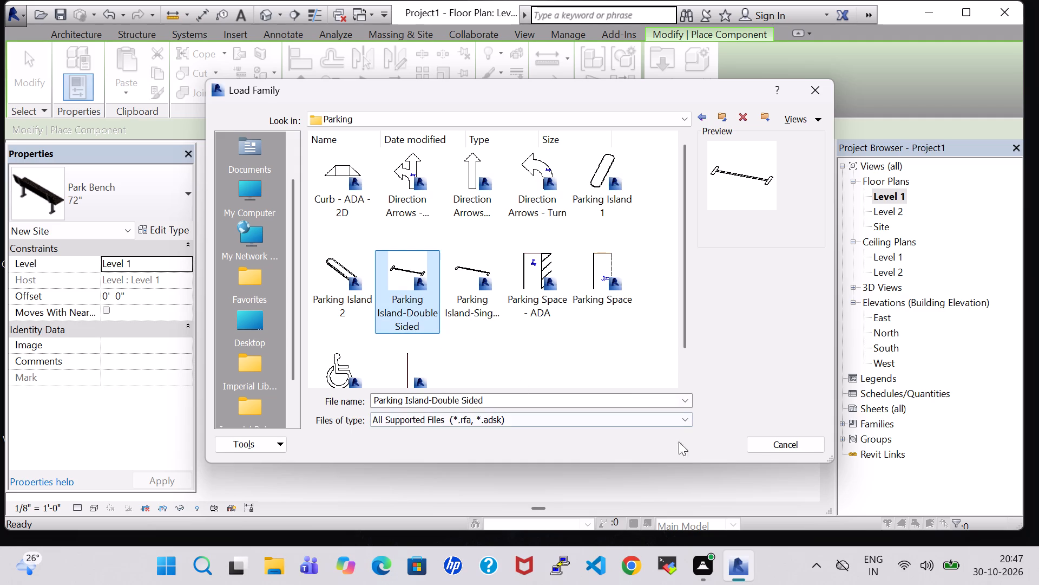
left_click(690, 451)
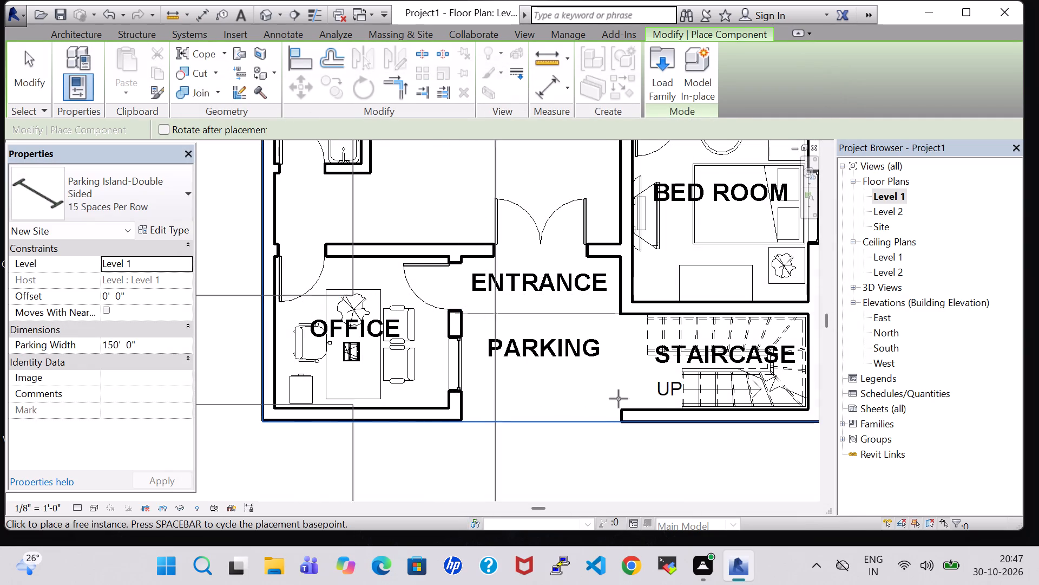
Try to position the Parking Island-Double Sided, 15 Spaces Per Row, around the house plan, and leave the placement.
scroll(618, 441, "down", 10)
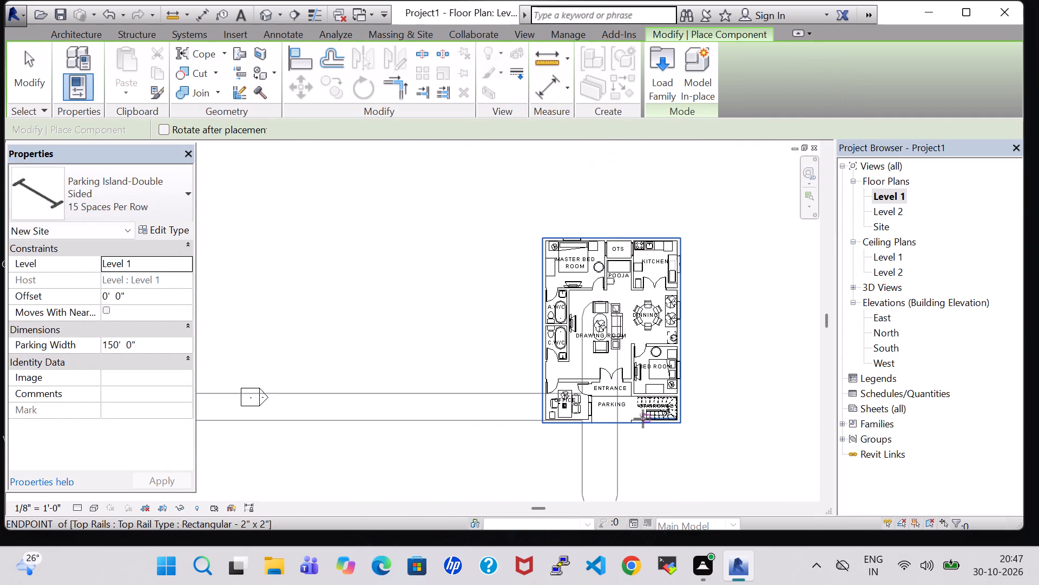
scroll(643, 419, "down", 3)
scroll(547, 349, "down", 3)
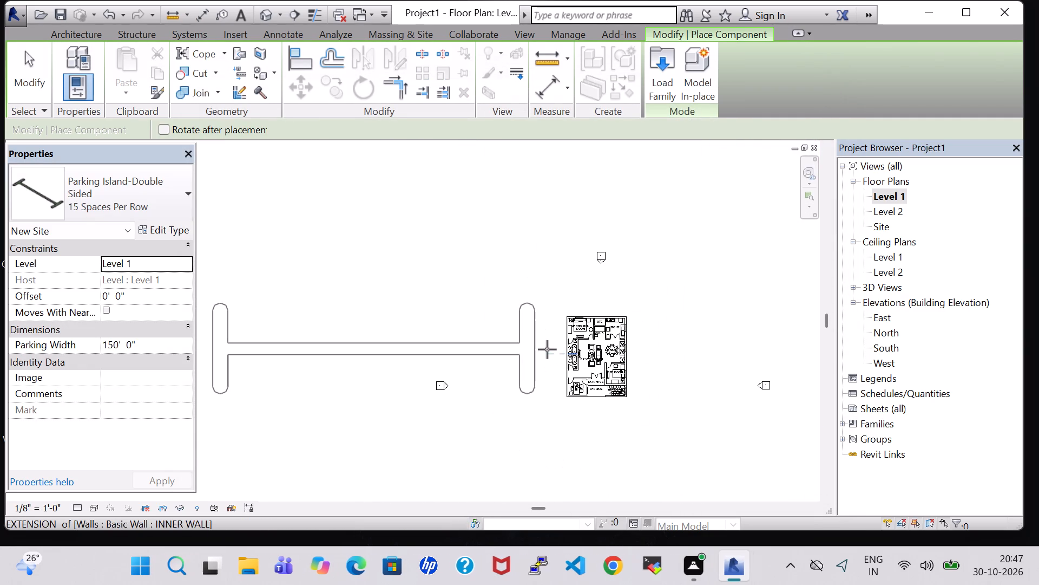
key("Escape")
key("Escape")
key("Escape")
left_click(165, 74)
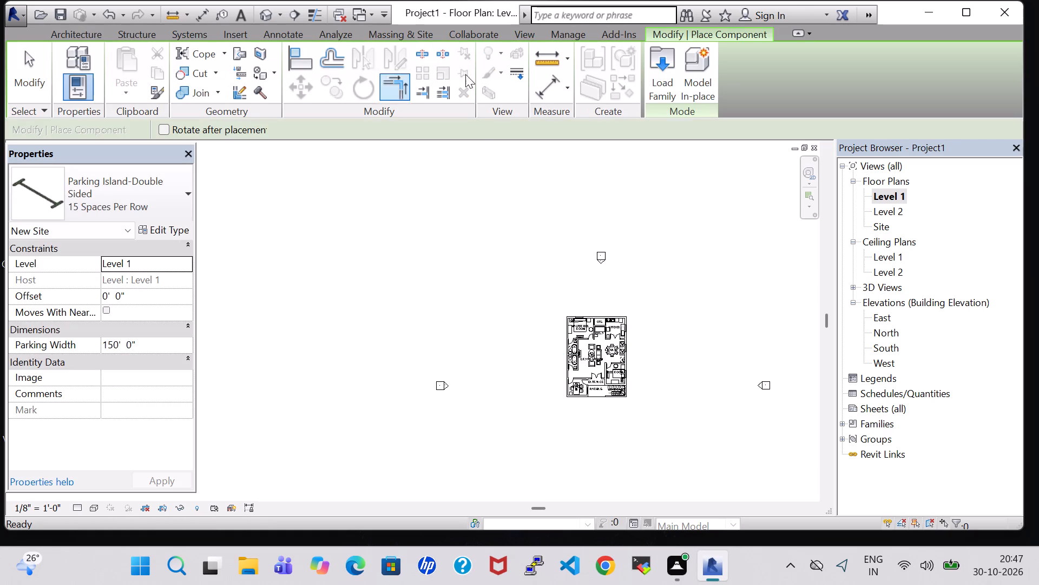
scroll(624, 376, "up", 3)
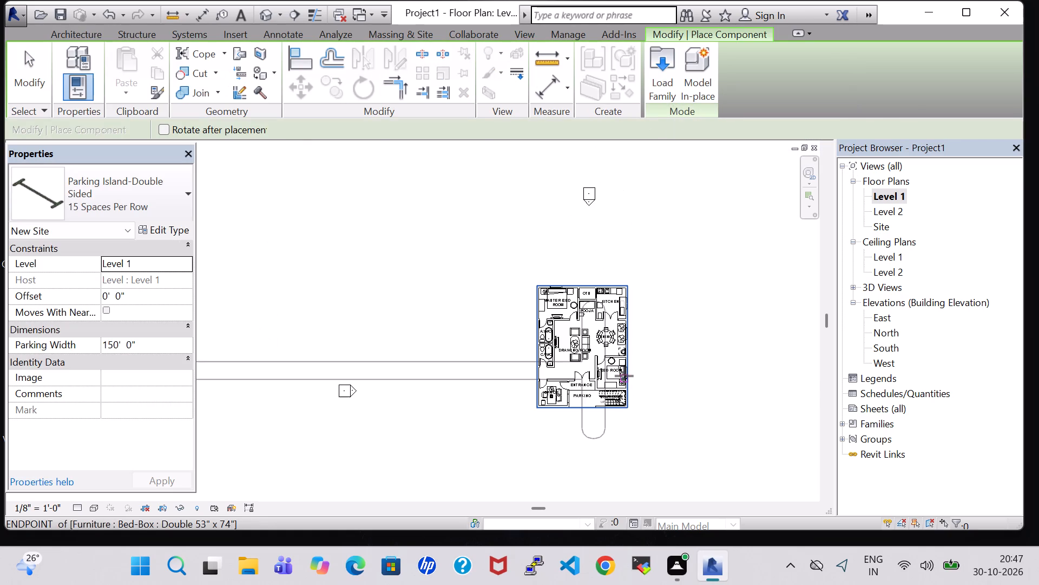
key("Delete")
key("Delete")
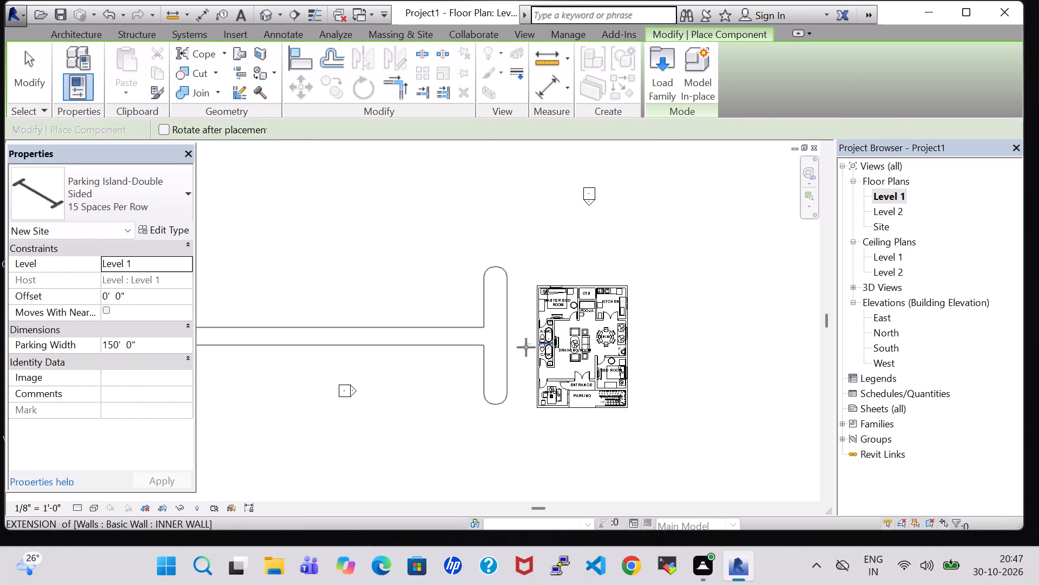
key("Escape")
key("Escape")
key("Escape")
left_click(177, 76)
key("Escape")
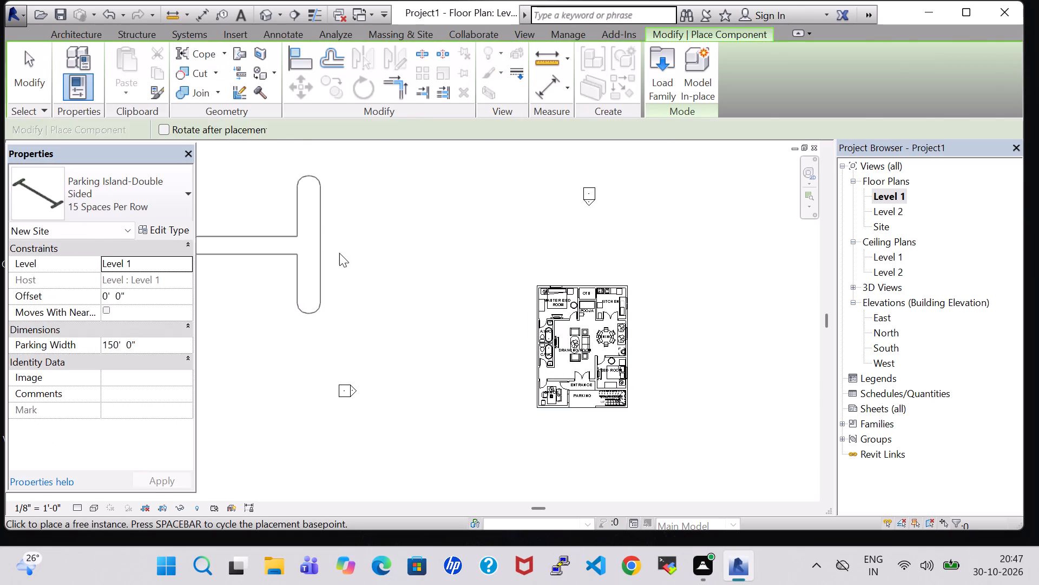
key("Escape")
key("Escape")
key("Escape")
Load the RPC Picture Frame family from the US Imperial library's Entourage folder for placement.
left_click(160, 73)
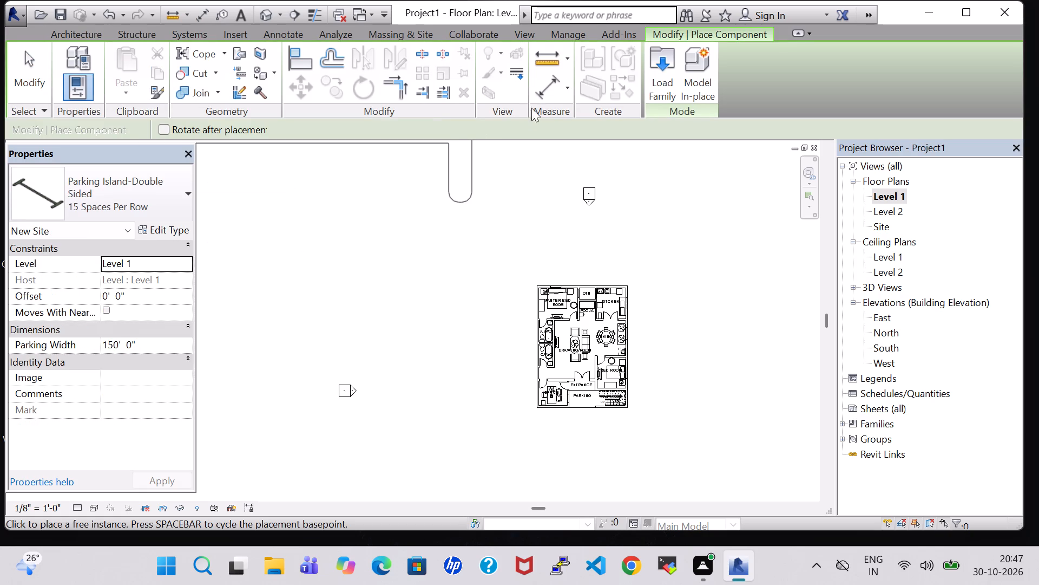
left_click(671, 96)
scroll(516, 239, "down", 1)
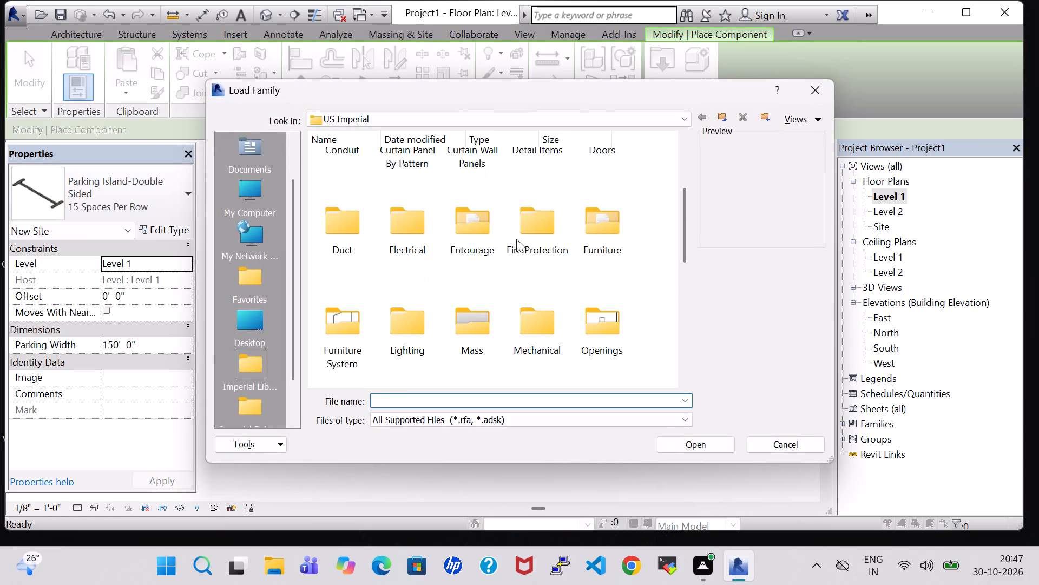
double_click(472, 242)
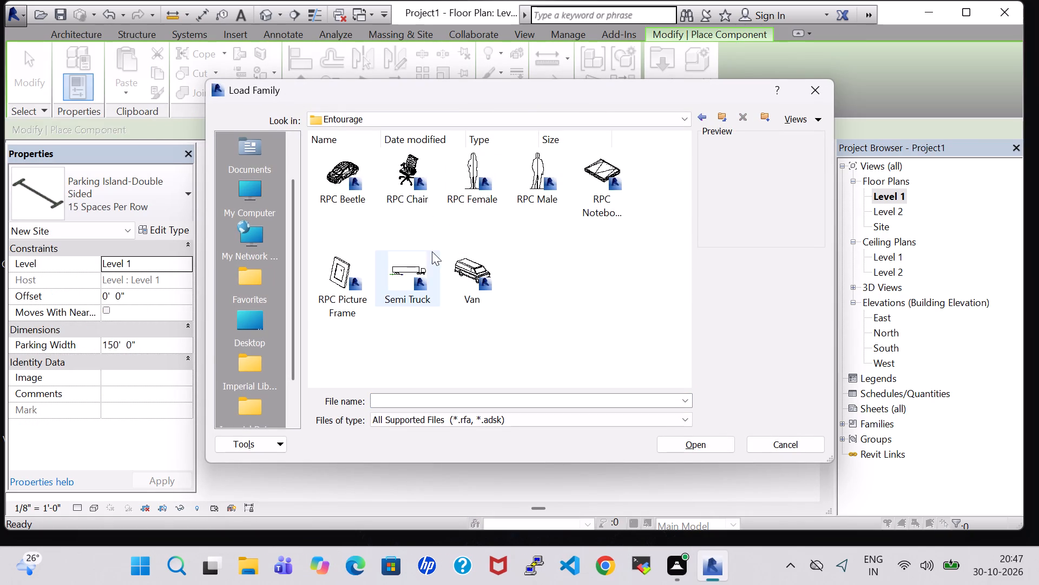
left_click(350, 270)
left_click(719, 444)
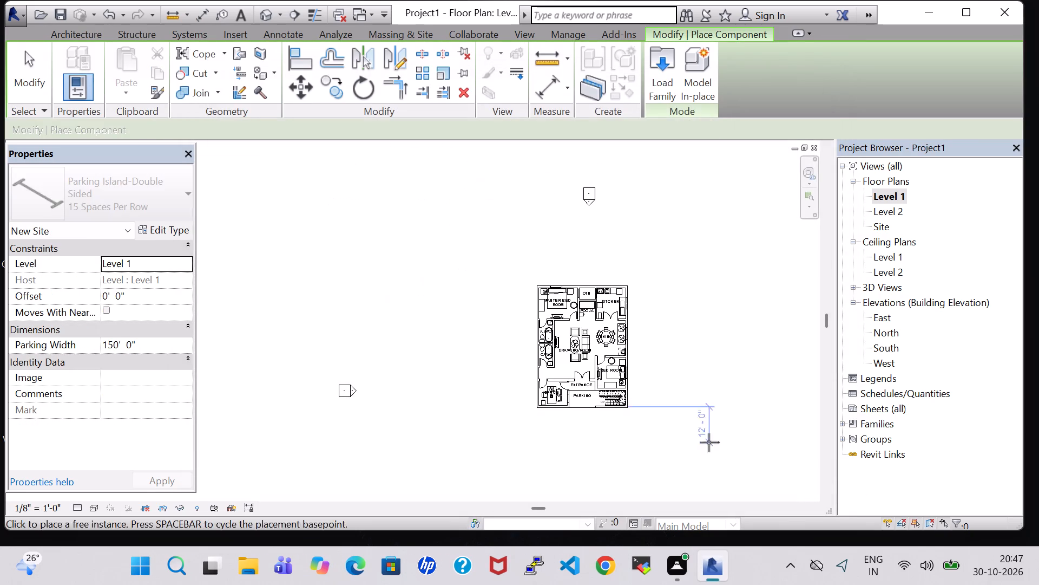
Place an RPC Picture Frame, turned 180 degrees, on the master bedroom's television wall between the television and the door.
scroll(568, 360, "up", 10)
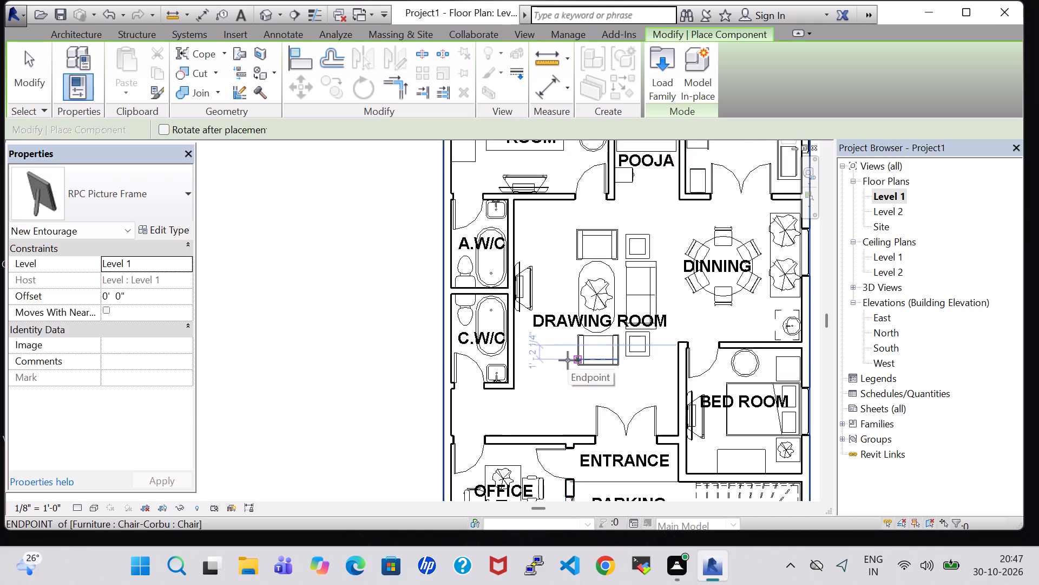
scroll(568, 360, "up", 5)
middle_click_drag(522, 304, 434, 437)
scroll(431, 445, "down", 1)
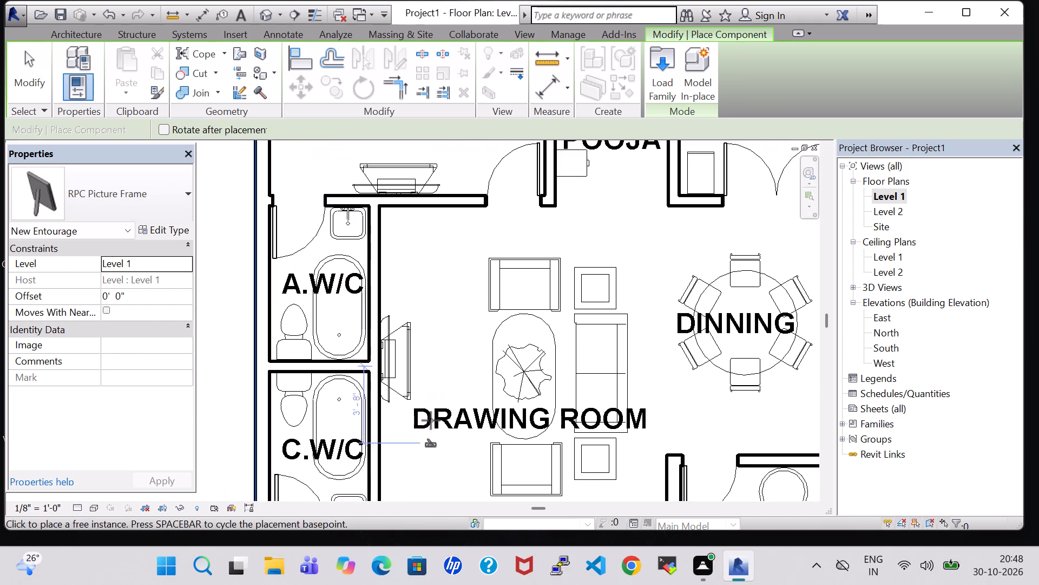
middle_click_drag(438, 295, 438, 507)
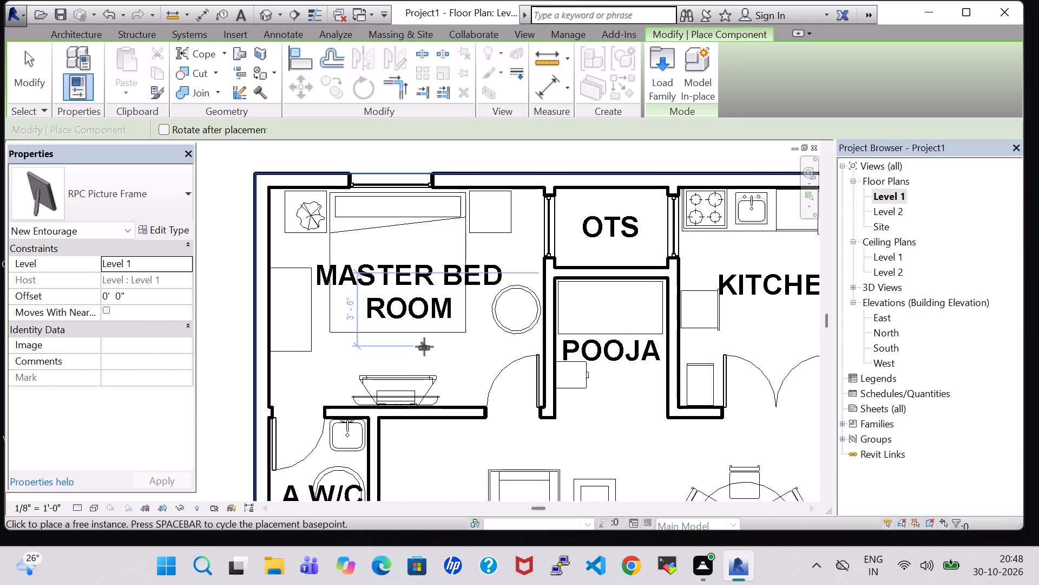
scroll(432, 352, "up", 5)
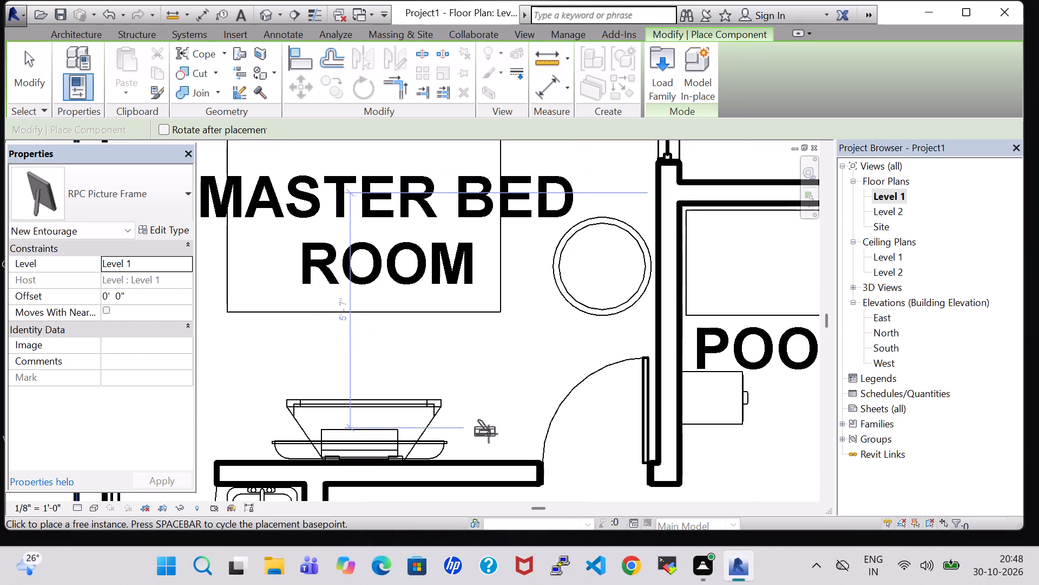
key("space")
key("space")
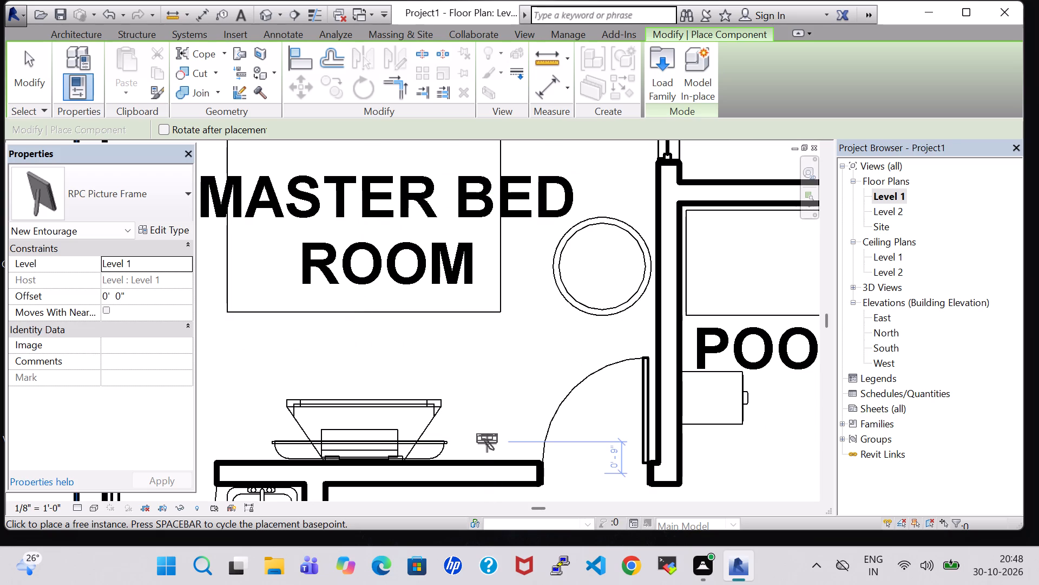
scroll(487, 443, "up", 2)
middle_click_drag(487, 443, 486, 386)
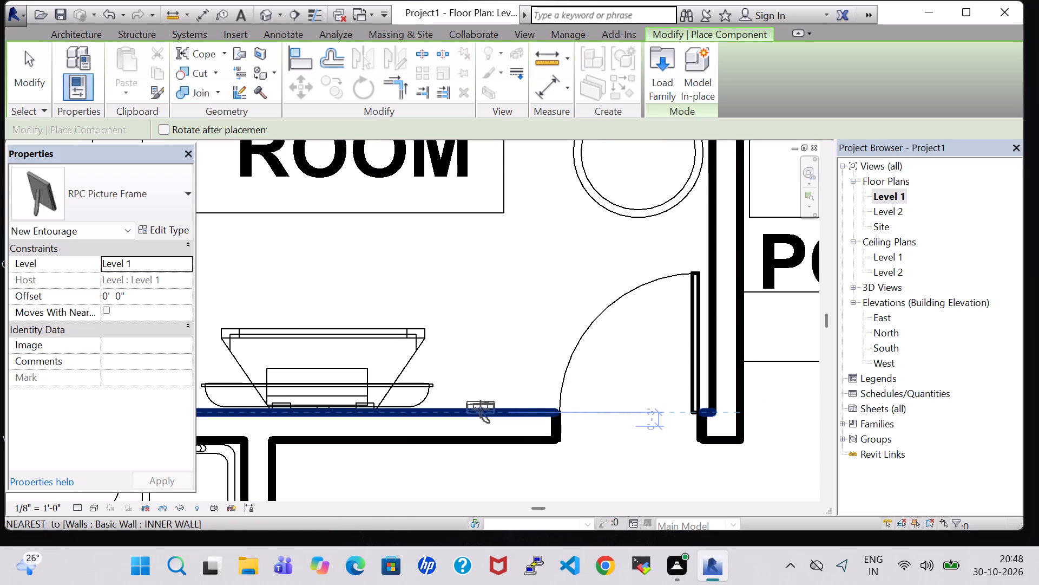
left_click(481, 409)
Rotate the RPC Picture Frame and place it on the drawing room wall beside the A.W/C, between the television and the master bedroom wall.
scroll(492, 341, "down", 4)
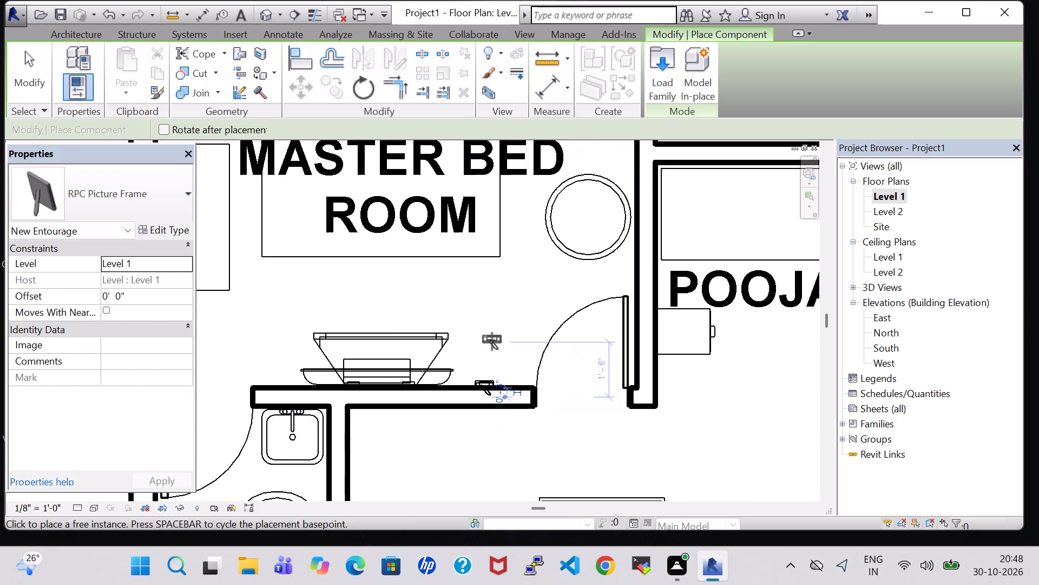
scroll(492, 341, "down", 2)
middle_click_drag(492, 341, 369, 328)
scroll(505, 357, "down", 3)
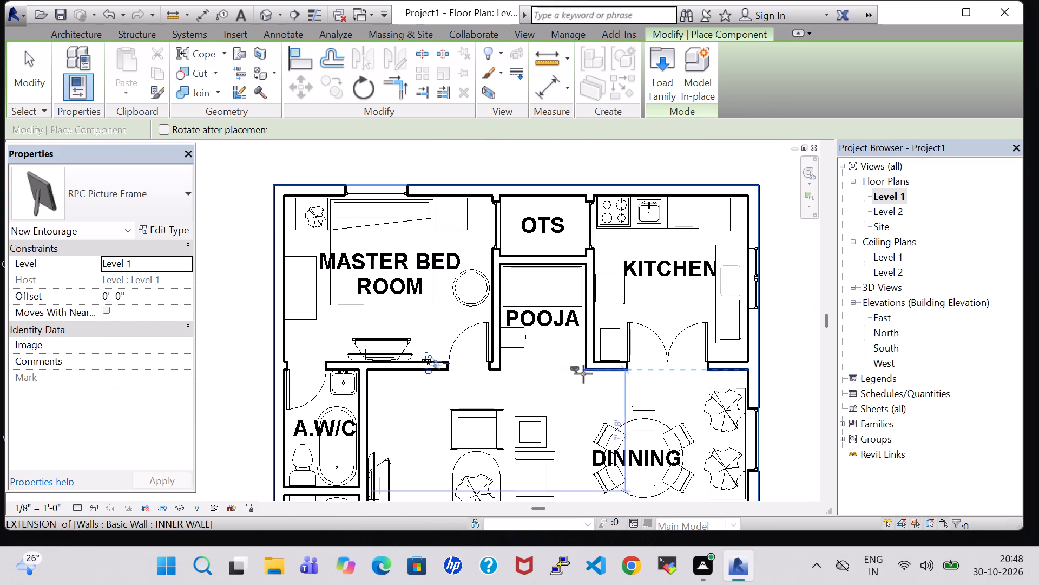
middle_click_drag(580, 375, 548, 282)
scroll(356, 305, "up", 2)
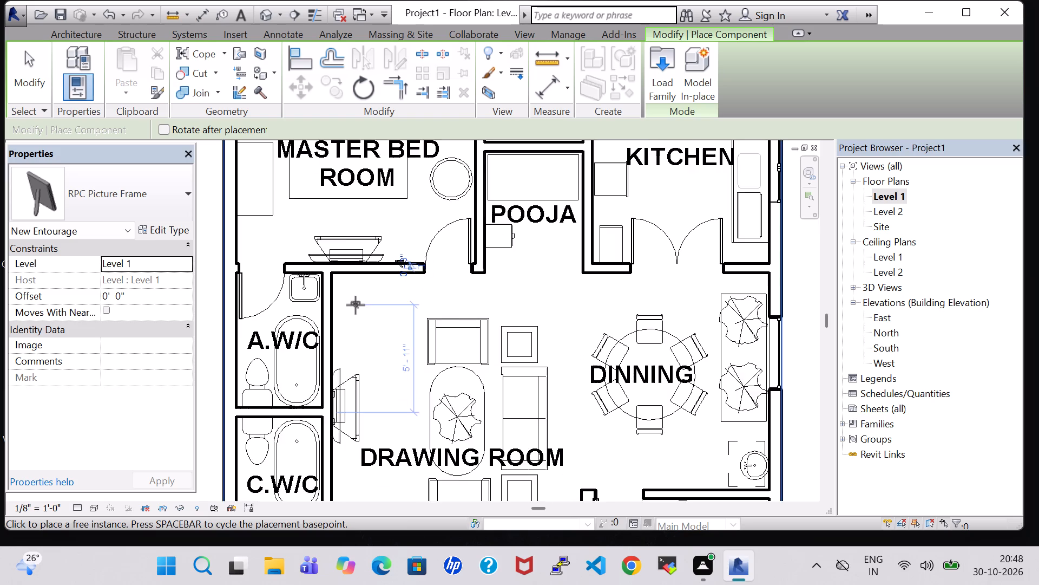
key("space")
scroll(339, 318, "up", 4)
key("space")
key("space")
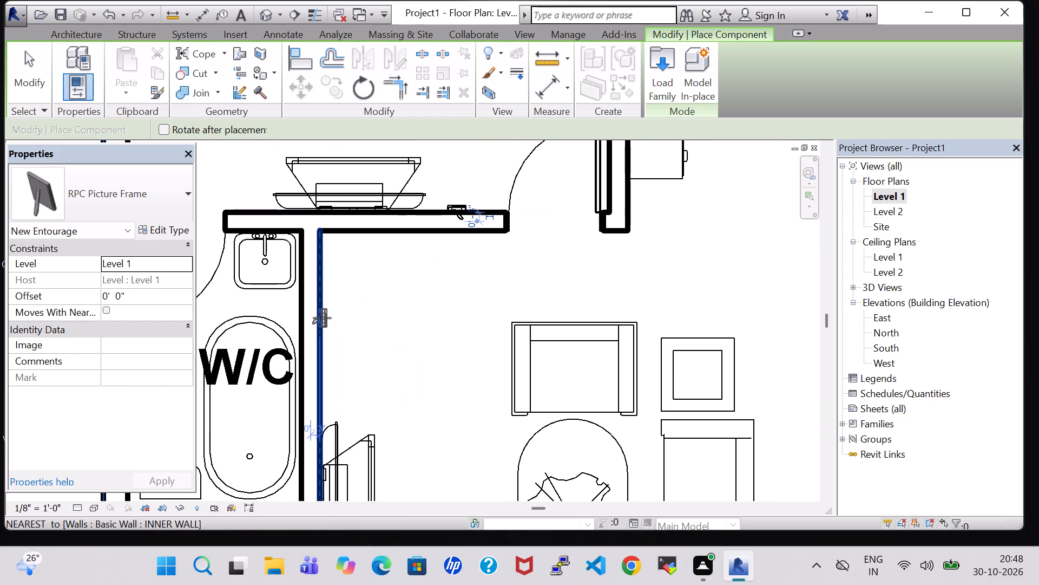
left_click(322, 318)
Place another RPC Picture Frame on the same drawing room wall beside the C.W/C, on the television's entrance side.
middle_click_drag(413, 374, 415, 185)
scroll(413, 374, "up", 1)
middle_click_drag(432, 303, 436, 128)
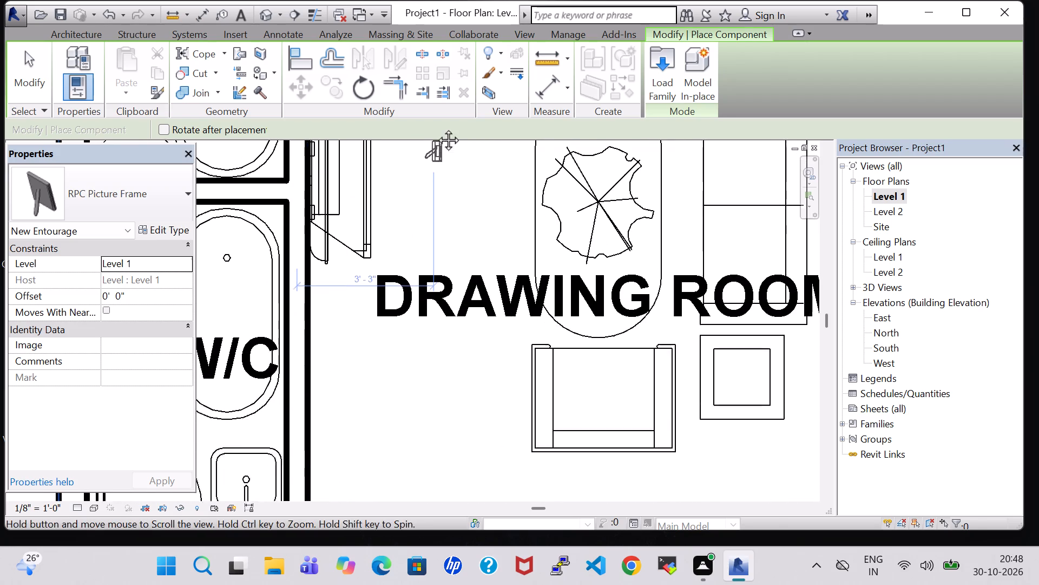
middle_click_drag(436, 128, 436, 127)
left_click(310, 391)
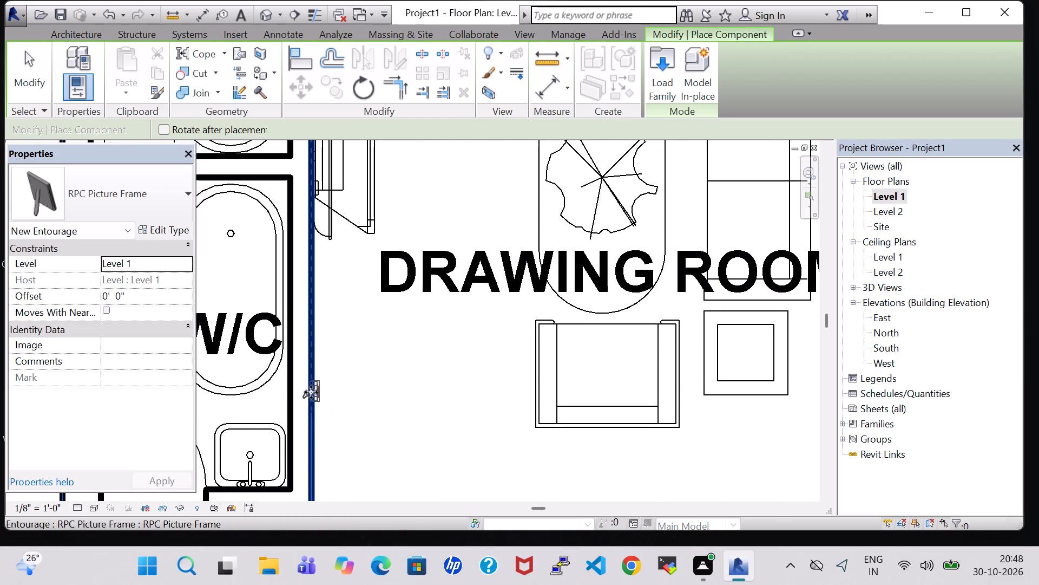
Place an RPC Picture Frame on the bedroom's television wall, between the television and the staircase-side wall.
scroll(385, 381, "down", 6)
middle_click_drag(399, 366, 365, 275)
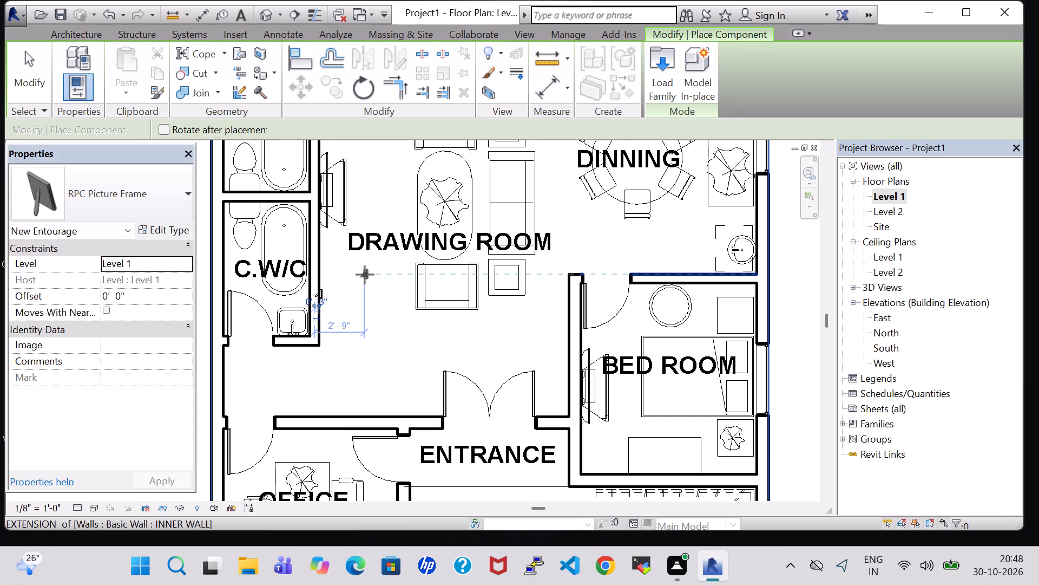
middle_click_drag(365, 275, 357, 317)
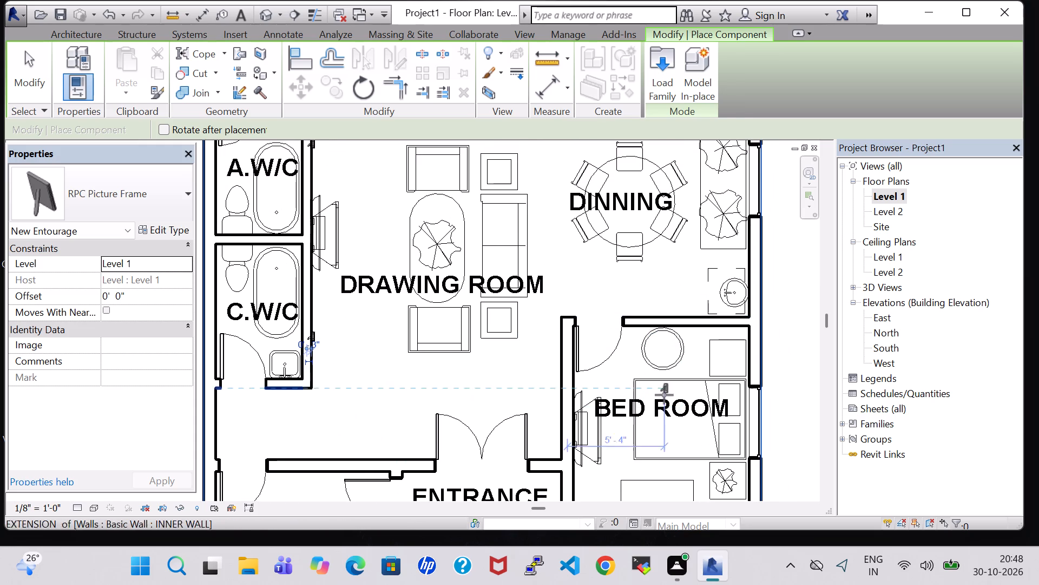
middle_click_drag(664, 395, 644, 309)
scroll(571, 413, "up", 8)
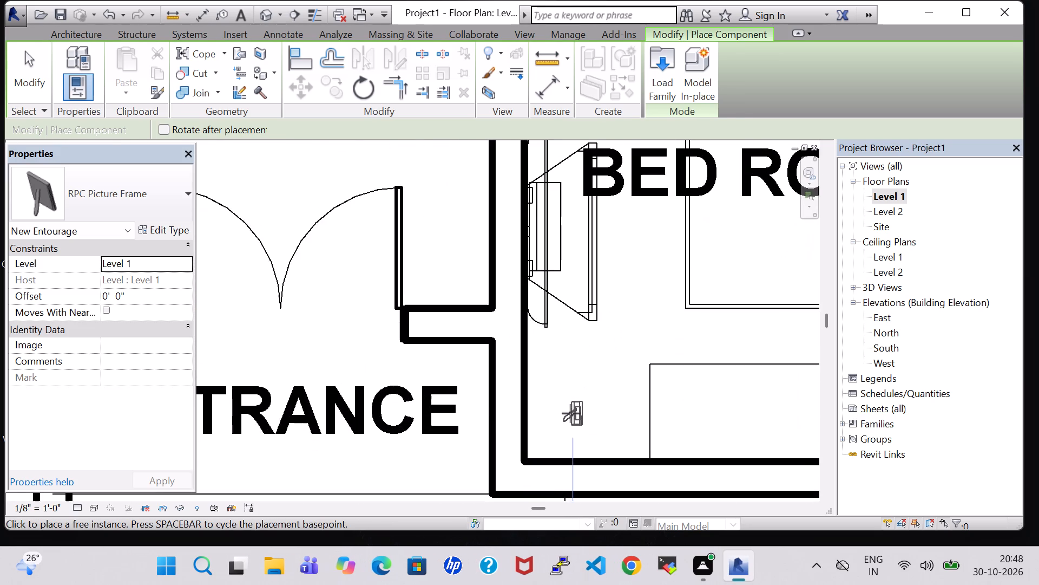
scroll(559, 412, "down", 6)
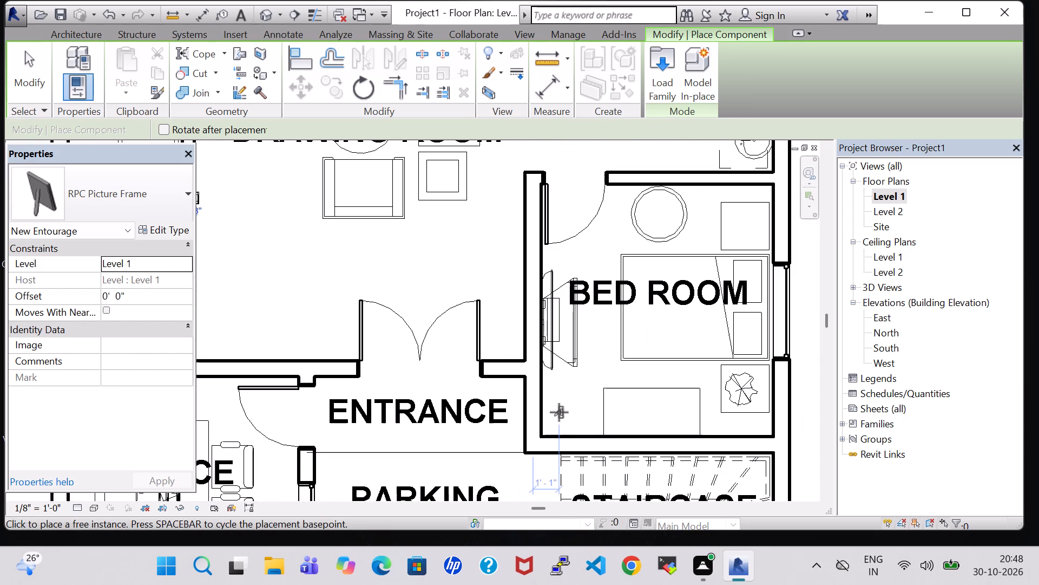
scroll(567, 416, "up", 3)
key("space")
key("space")
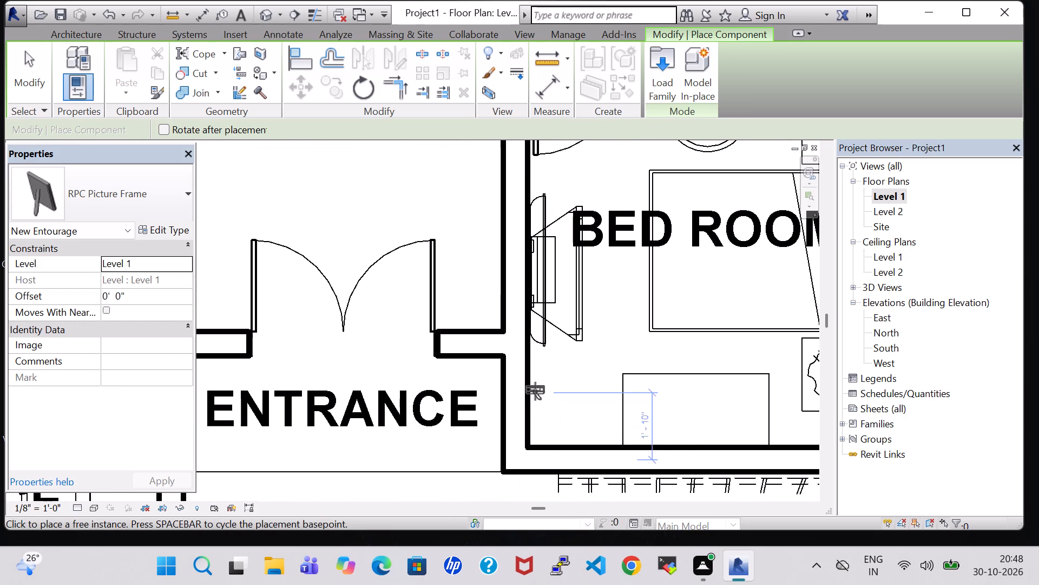
key("space")
key("space")
left_click(531, 389)
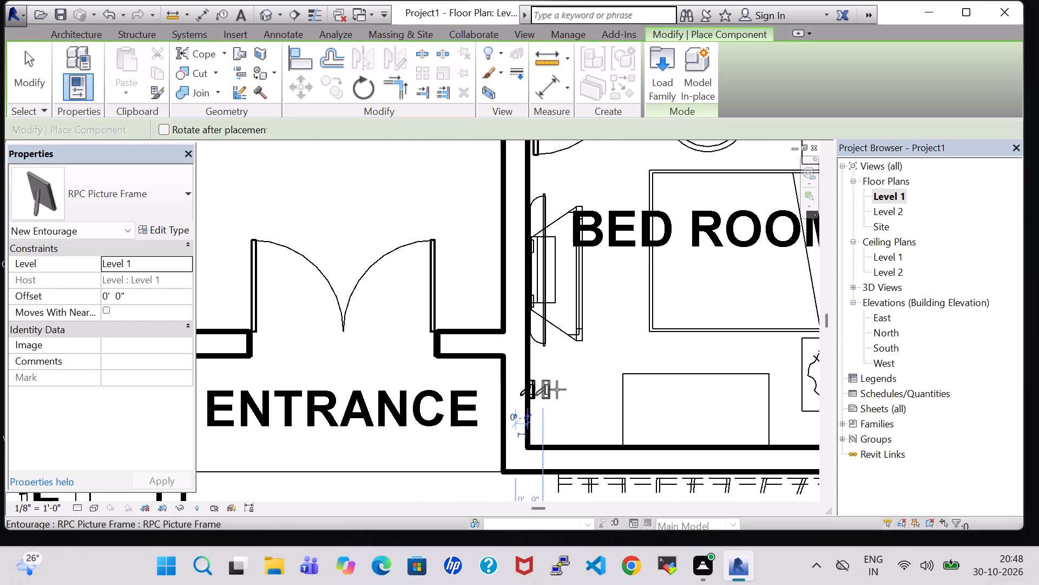
Rotate the RPC Picture Frame a quarter turn, place it on the dining side of the bedroom wall near the bedroom door, and end placement.
scroll(557, 389, "down", 6)
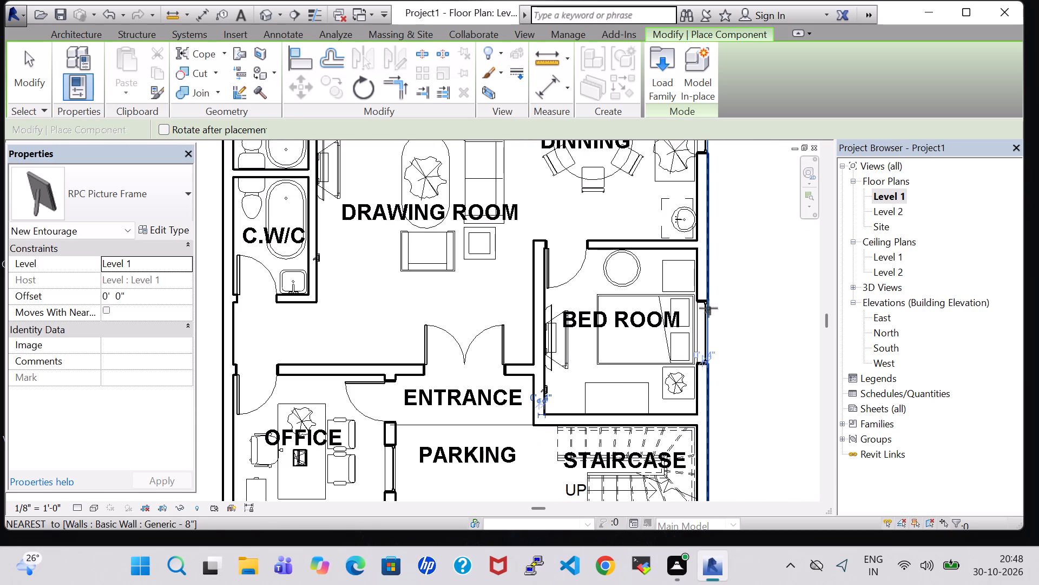
middle_click_drag(707, 301, 697, 383)
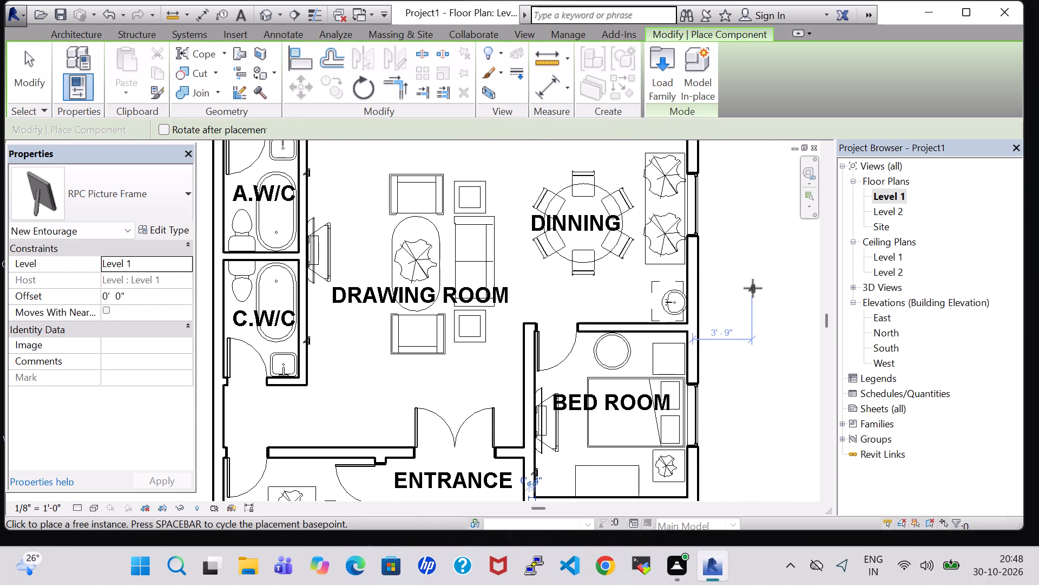
middle_click_drag(753, 288, 743, 371)
key("space")
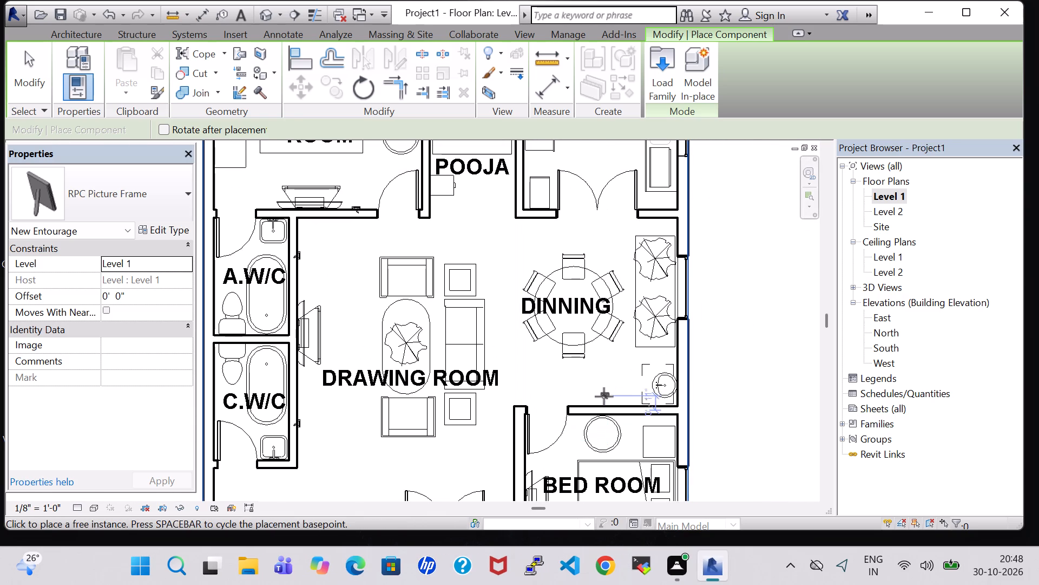
scroll(604, 396, "up", 9)
left_click(568, 429)
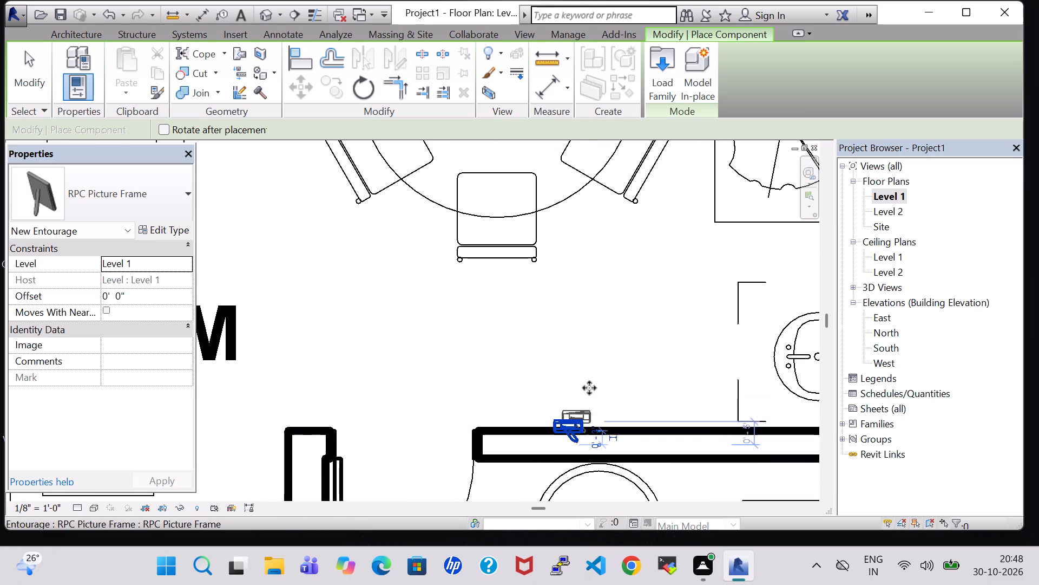
key("Escape")
key("Escape")
Set the offset of the picture frame on the bedroom's television wall to 5' 0".
scroll(581, 403, "down", 4)
middle_click_drag(591, 365, 583, 227)
middle_click_drag(628, 386, 607, 222)
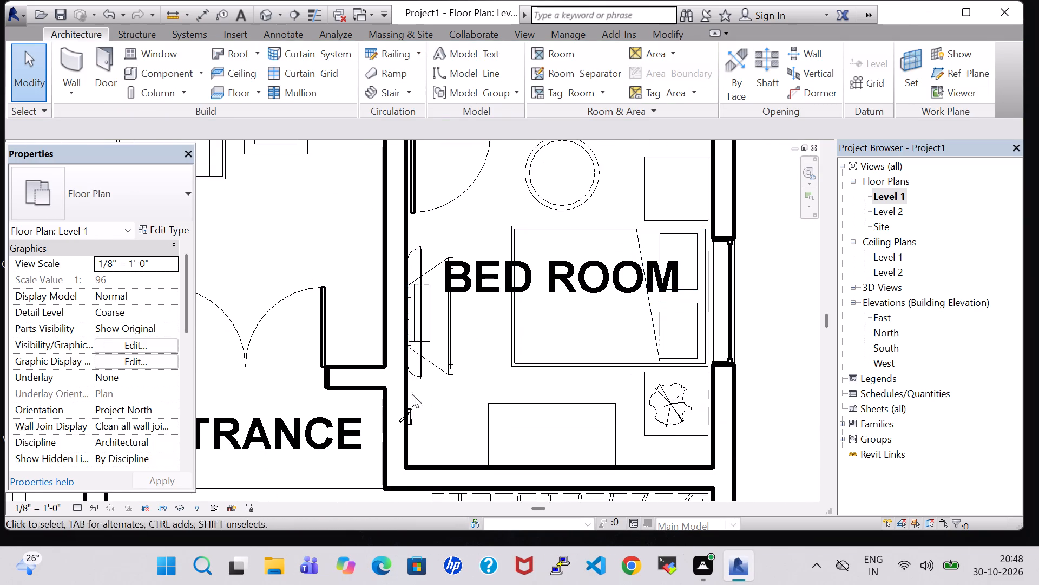
scroll(415, 422, "up", 5)
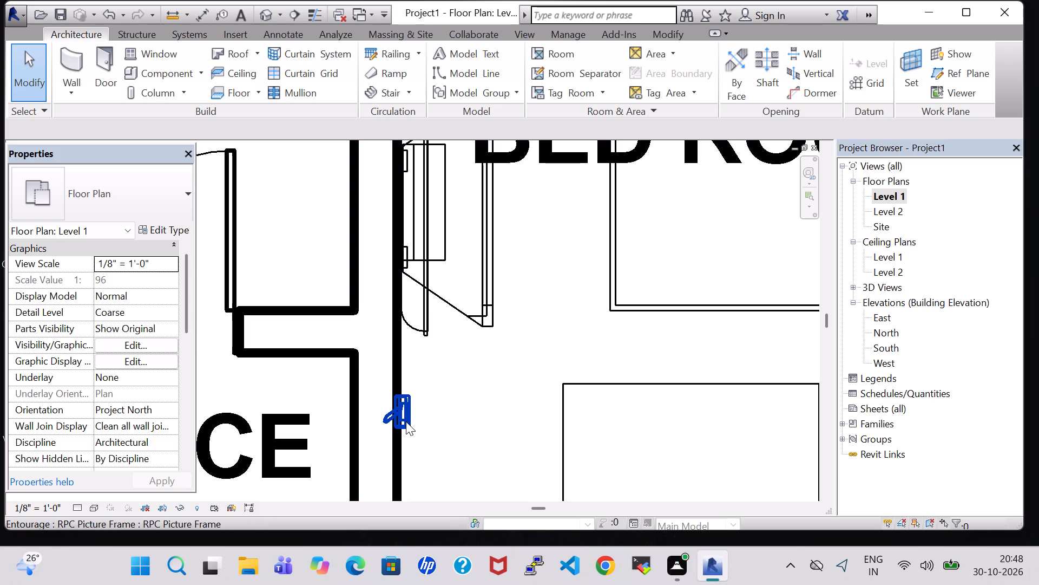
left_click(406, 421)
left_click(110, 293)
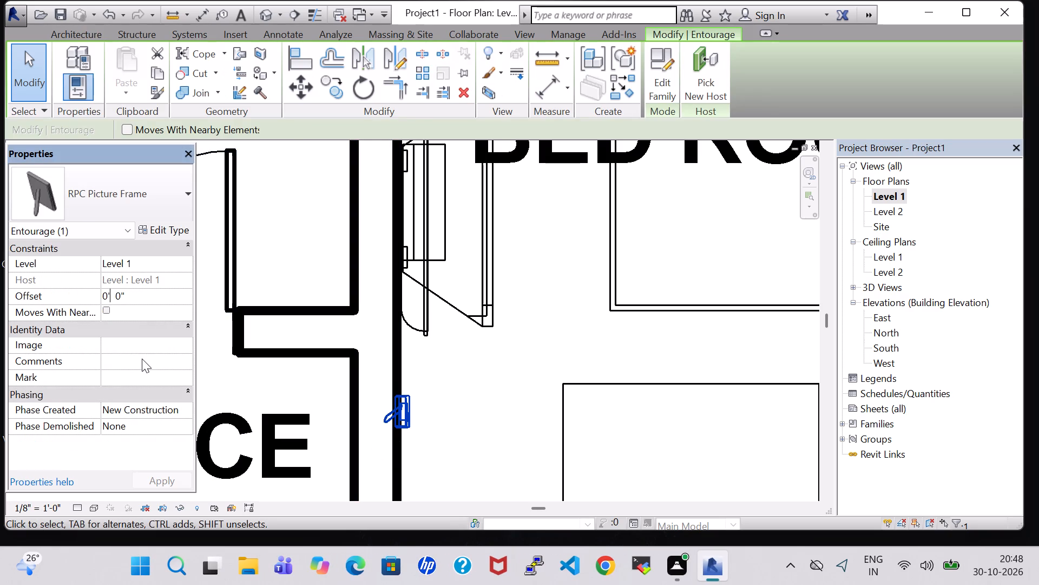
key("Left")
key("BackSpace")
key("5")
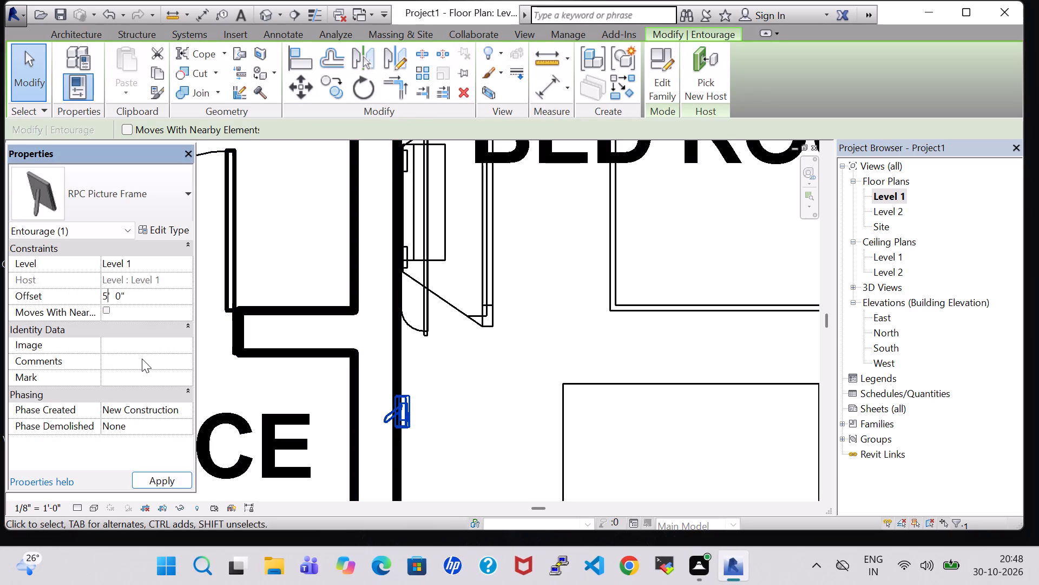
key("Return")
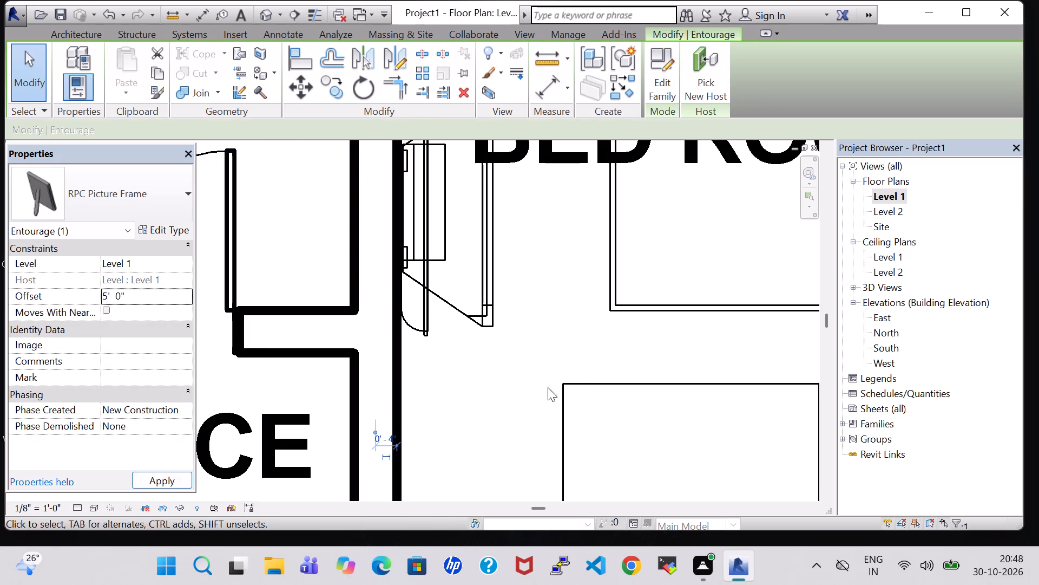
Set the offset of the picture frame on the wall between the dining area and the bedroom to 5' 0".
scroll(586, 369, "down", 4)
middle_click_drag(551, 297, 493, 419)
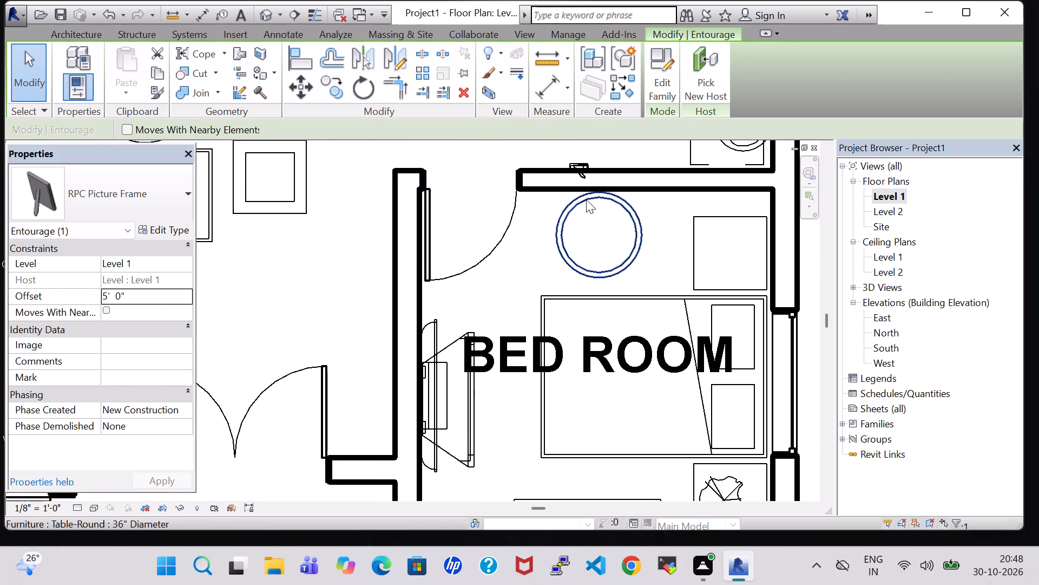
left_click(581, 164)
left_click(108, 296)
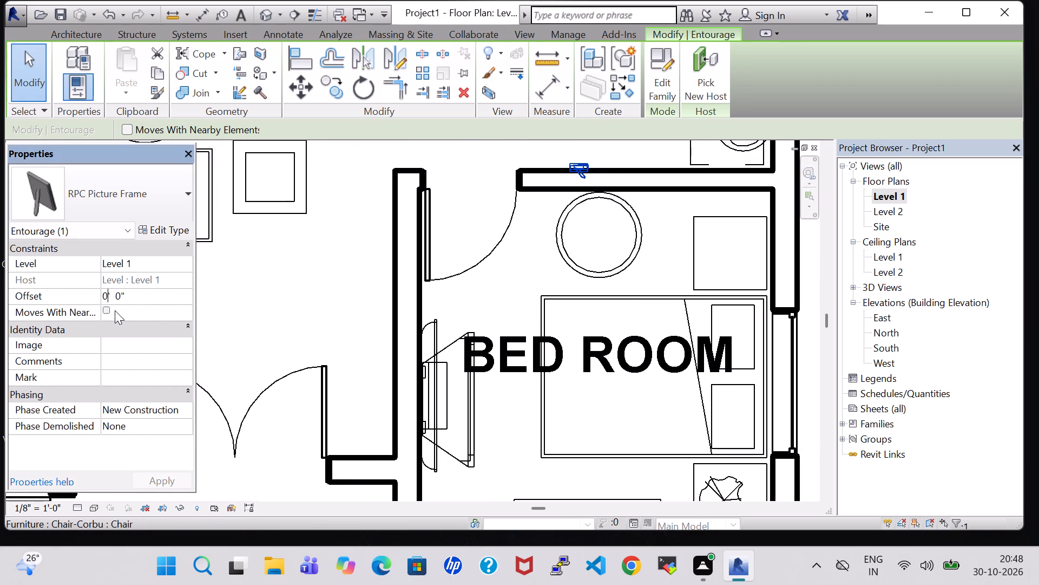
key("BackSpace")
key("5")
key("Return")
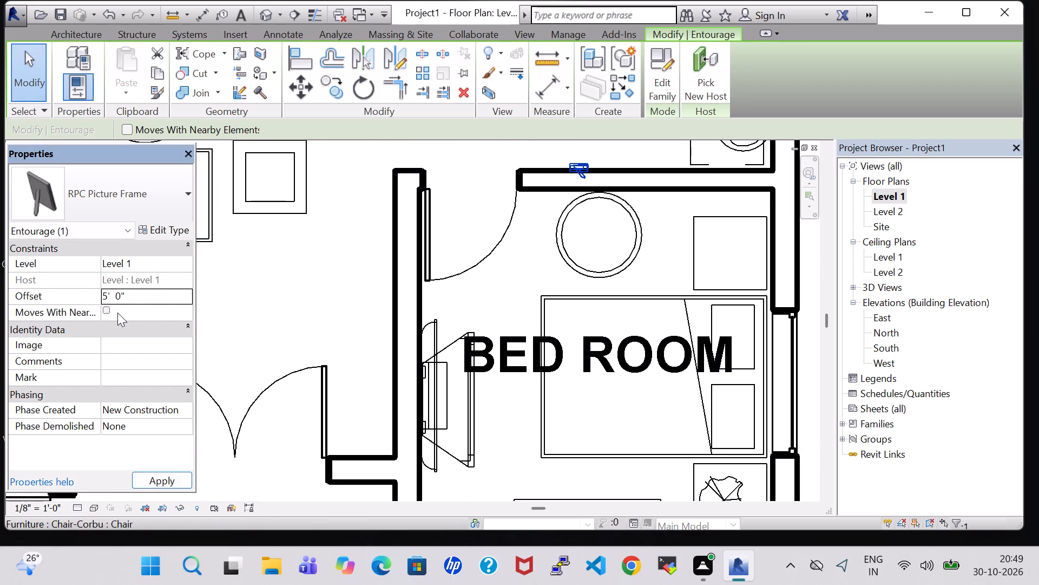
Set the offset of the drawing room picture frame beside the C.W/C to 5' 0".
scroll(385, 283, "down", 4)
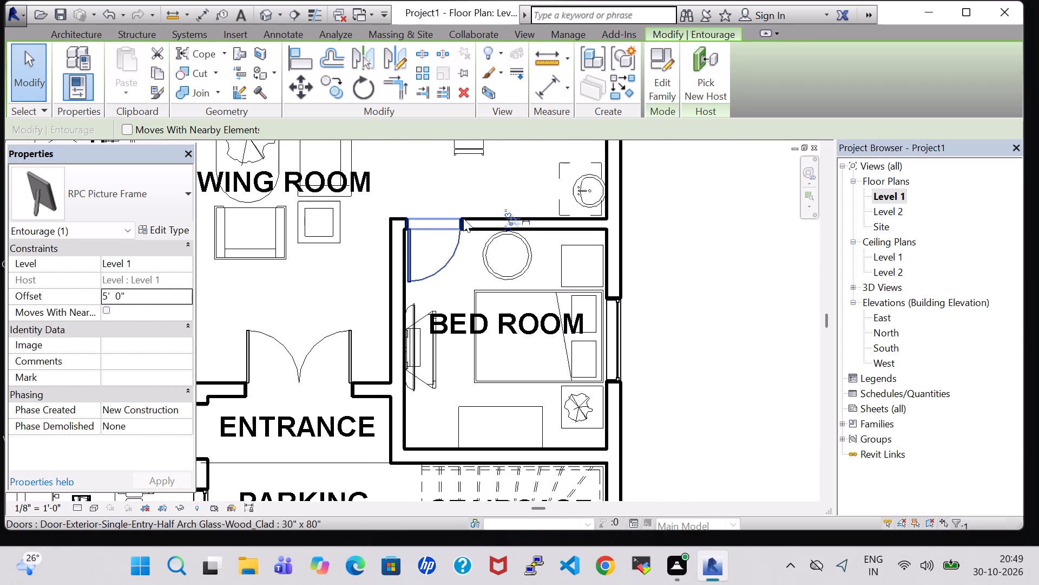
middle_click_drag(459, 200, 626, 350)
middle_click_drag(326, 460, 476, 317)
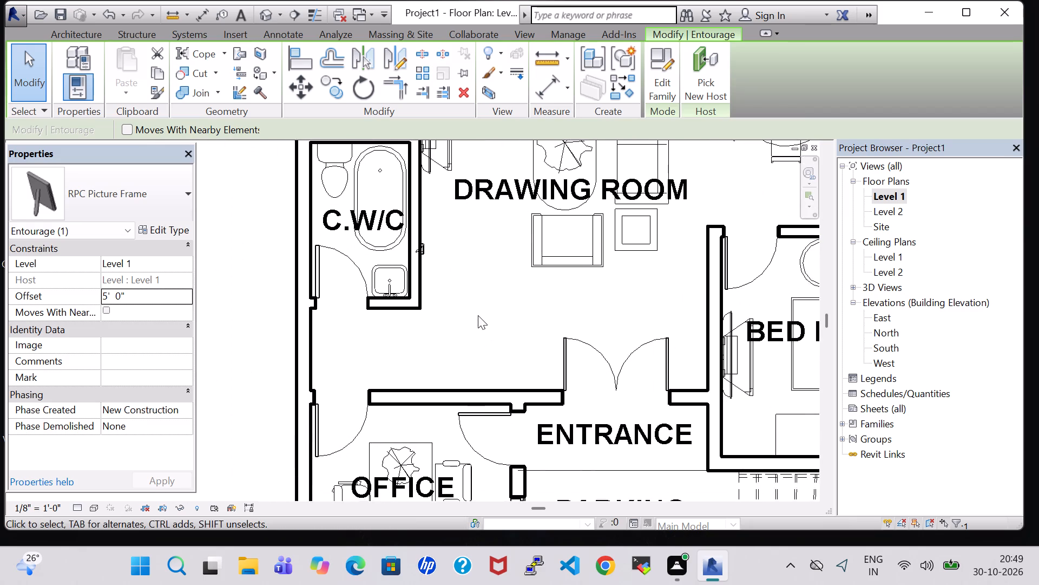
scroll(495, 311, "down", 2)
middle_click_drag(496, 302, 461, 304)
middle_click(461, 305)
scroll(452, 302, "up", 4)
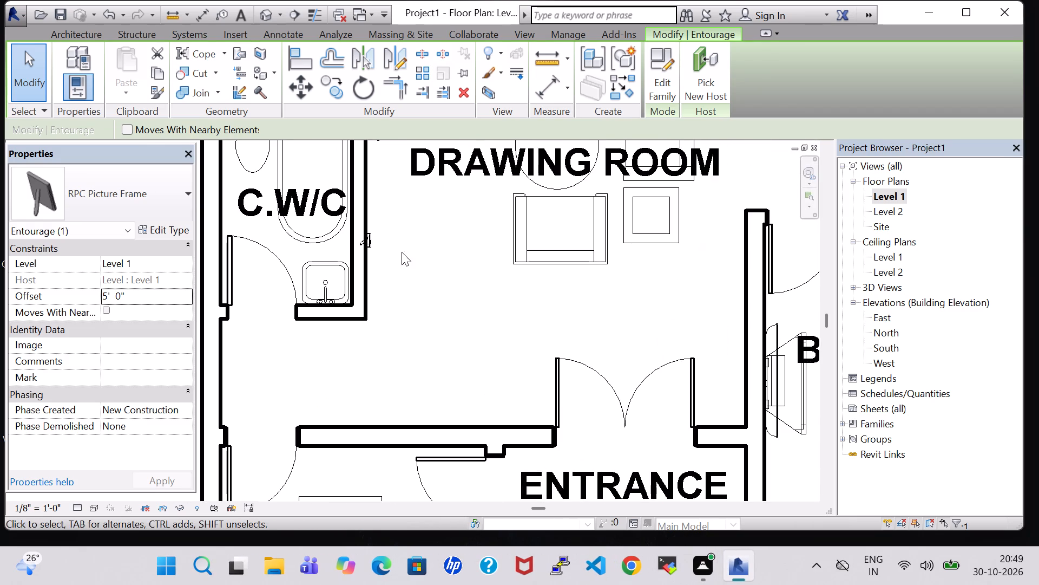
scroll(376, 258, "up", 4)
left_click(368, 239)
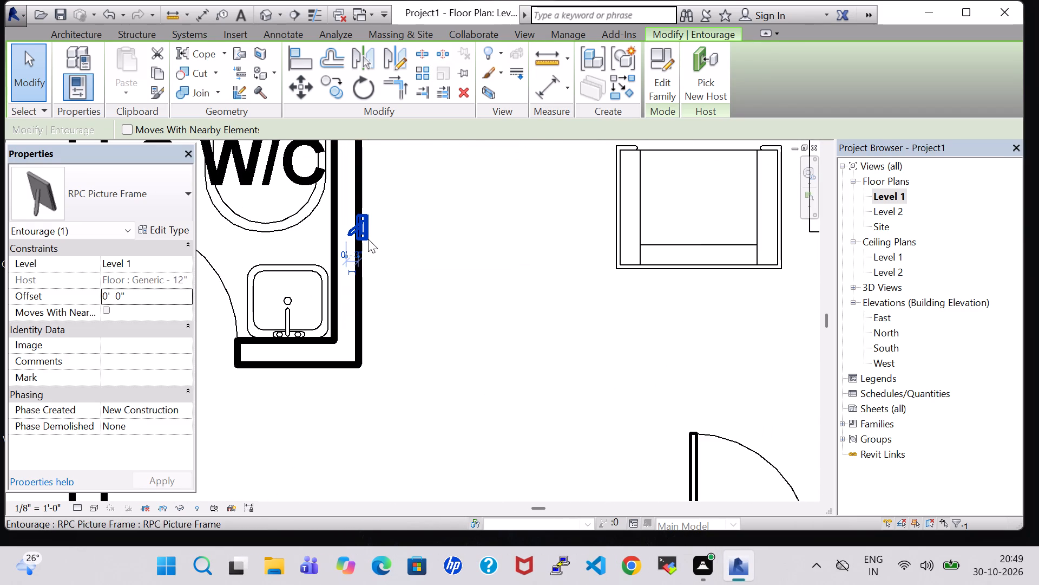
left_click(108, 295)
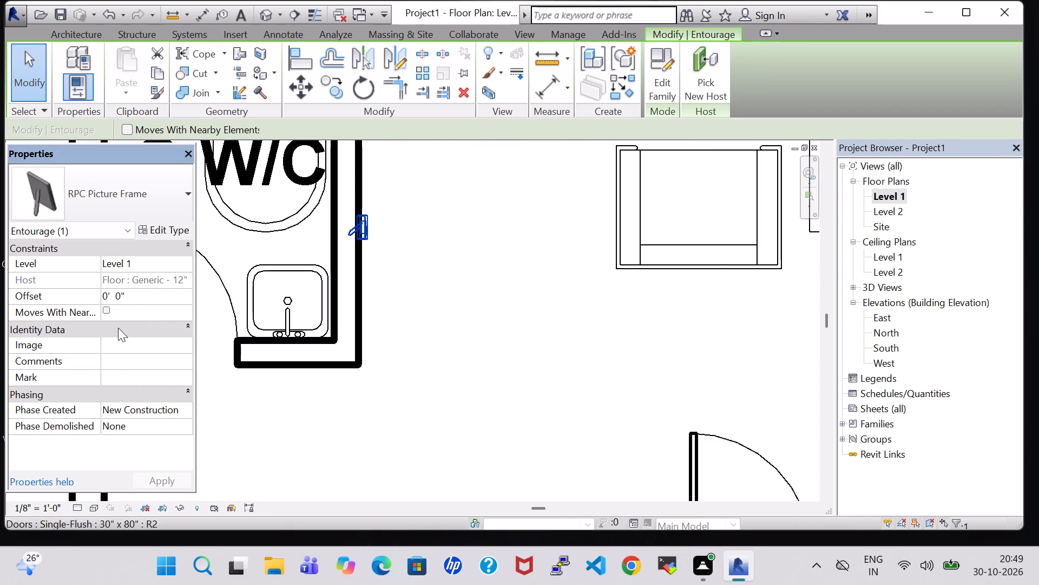
key("BackSpace")
key("5")
key("Return")
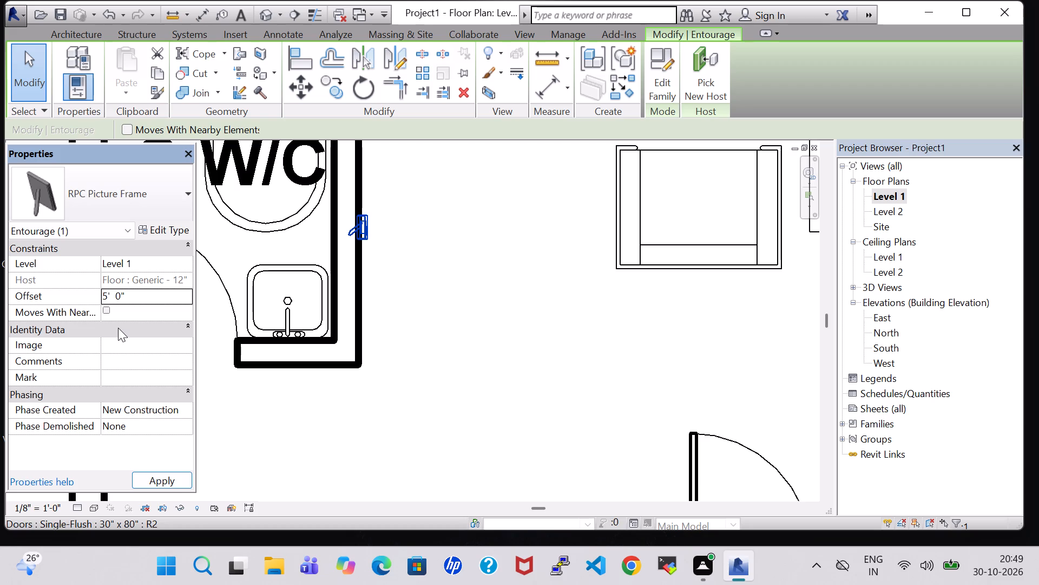
Set the offset of the drawing room picture frame beside the A.W/C to 5' 0".
middle_click_drag(494, 224, 485, 496)
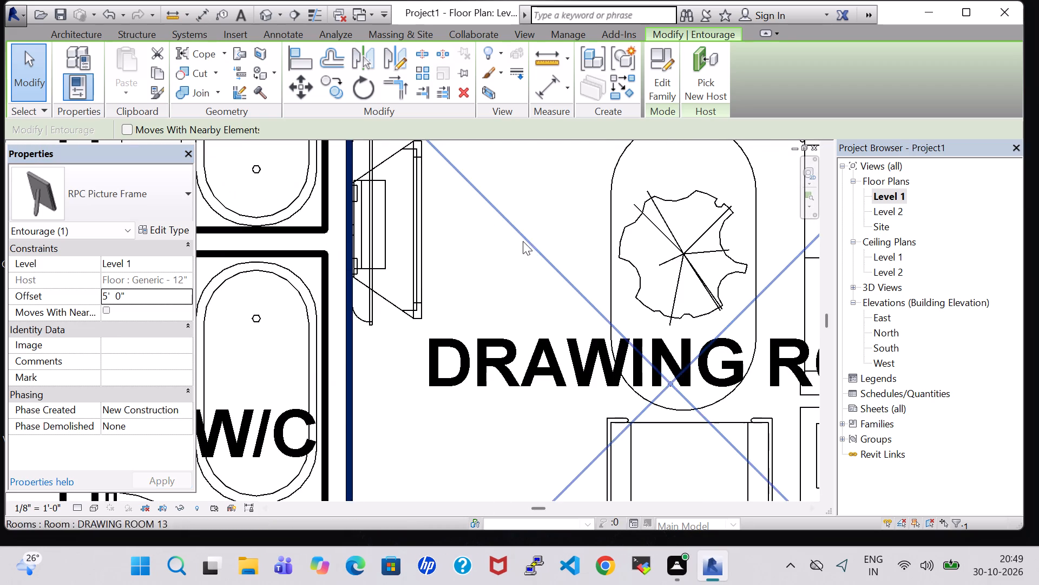
middle_click_drag(523, 241, 503, 411)
left_click(339, 157)
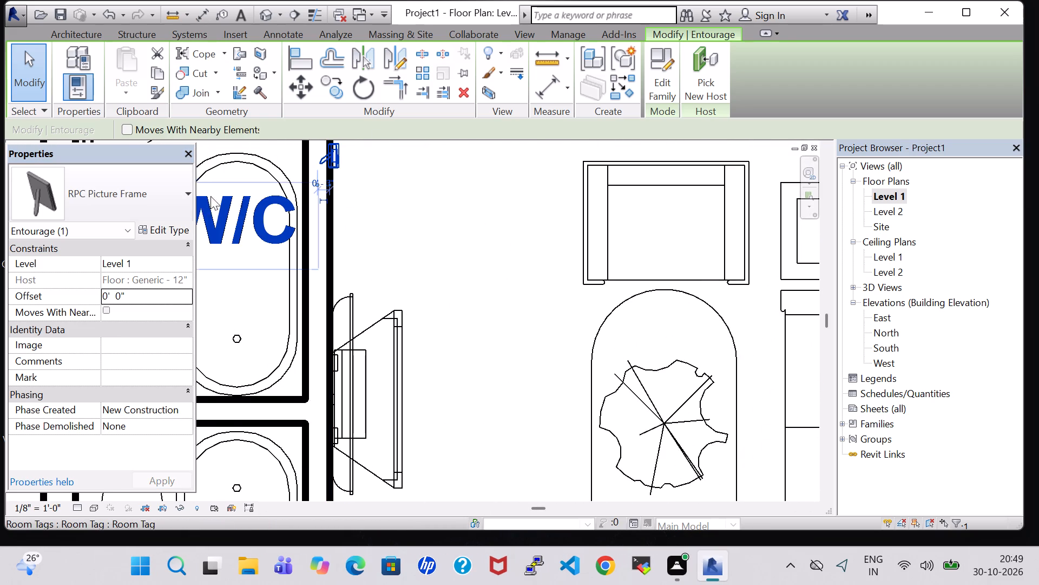
left_click(110, 299)
key("Left")
key("BackSpace")
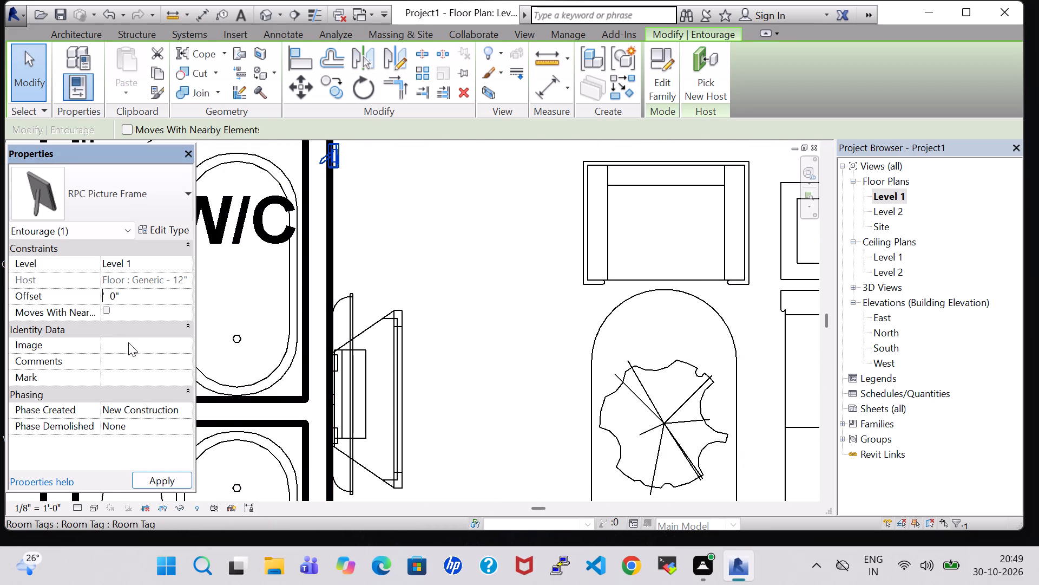
key("5")
key("Return")
Set the offset of the picture frame on the master bedroom's television wall to 5' 0".
scroll(415, 138, "down", 4)
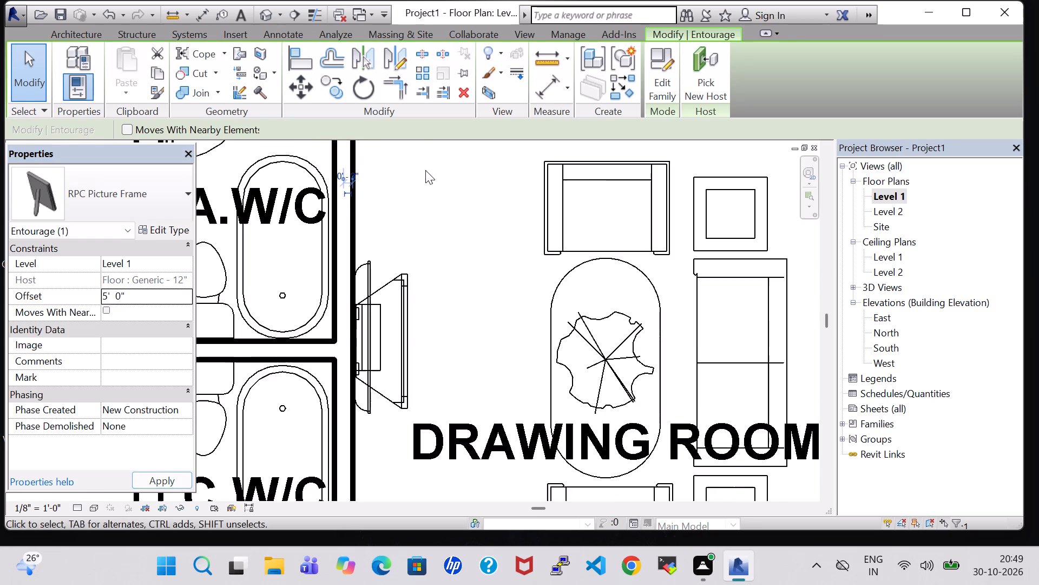
middle_click_drag(474, 212, 418, 422)
scroll(417, 424, "down", 2)
scroll(436, 283, "up", 6)
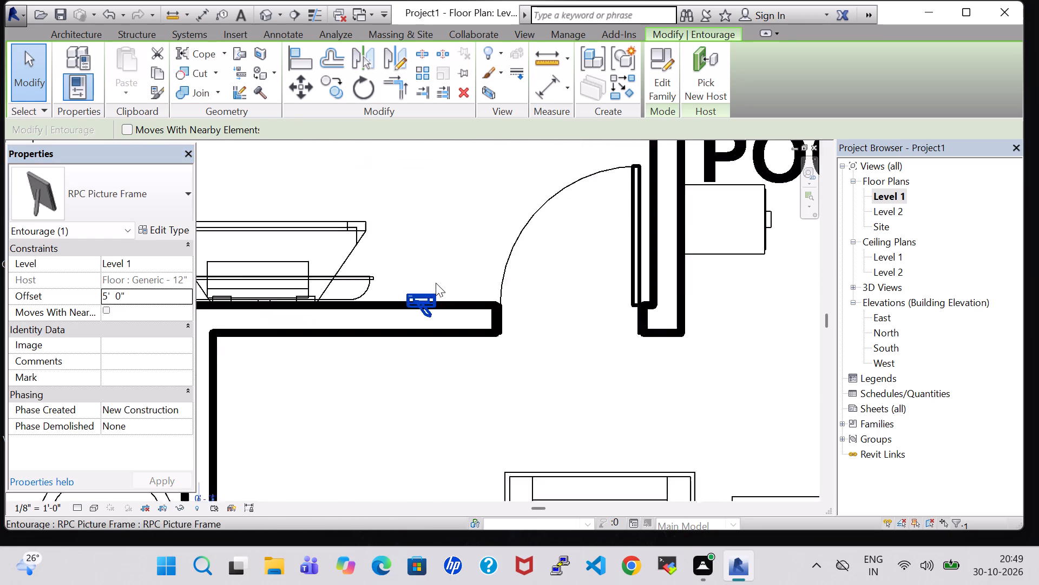
left_click(431, 294)
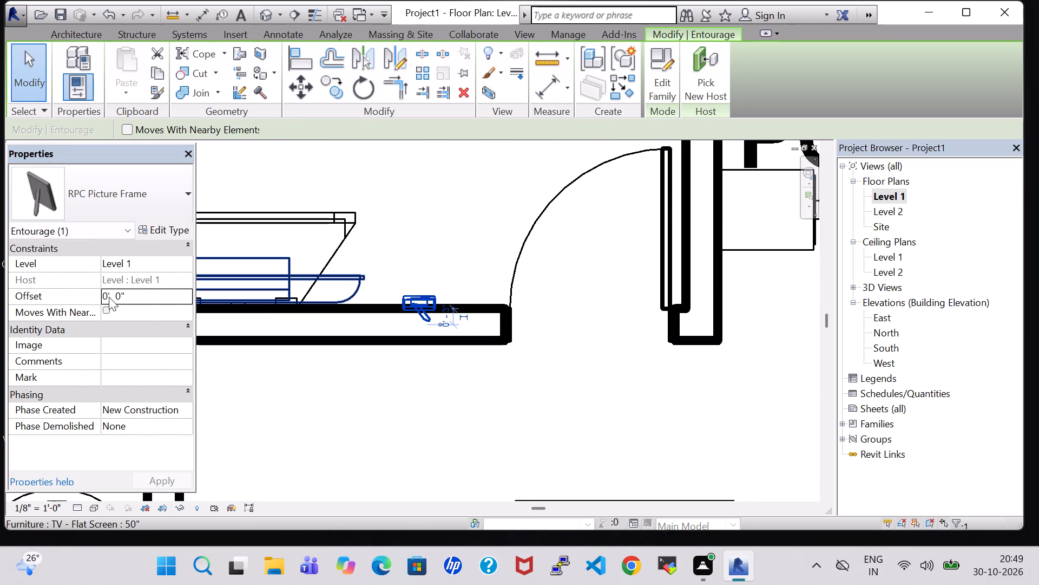
left_click(109, 297)
key("BackSpace")
key("5")
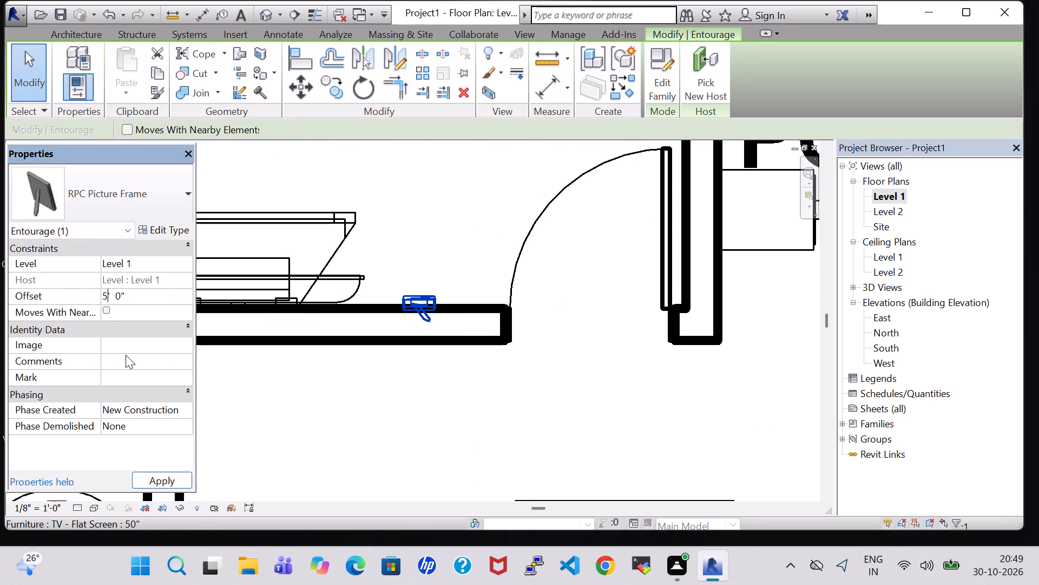
key("Return")
Examine the wall-hung picture frames and furnished rooms of the house in the 3D view from several directions.
scroll(362, 359, "down", 9)
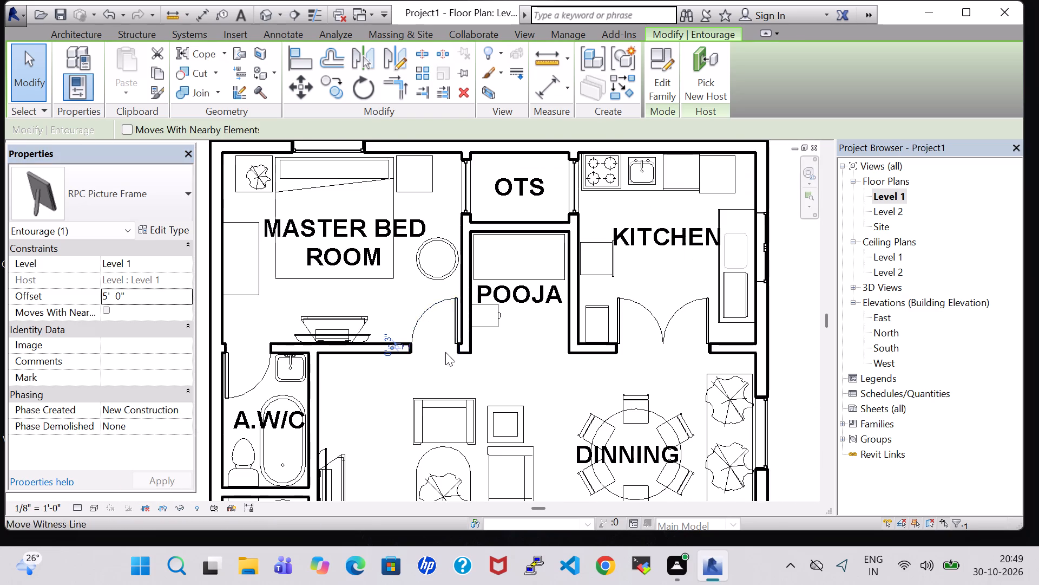
middle_click_drag(524, 375, 475, 321)
scroll(475, 320, "down", 1)
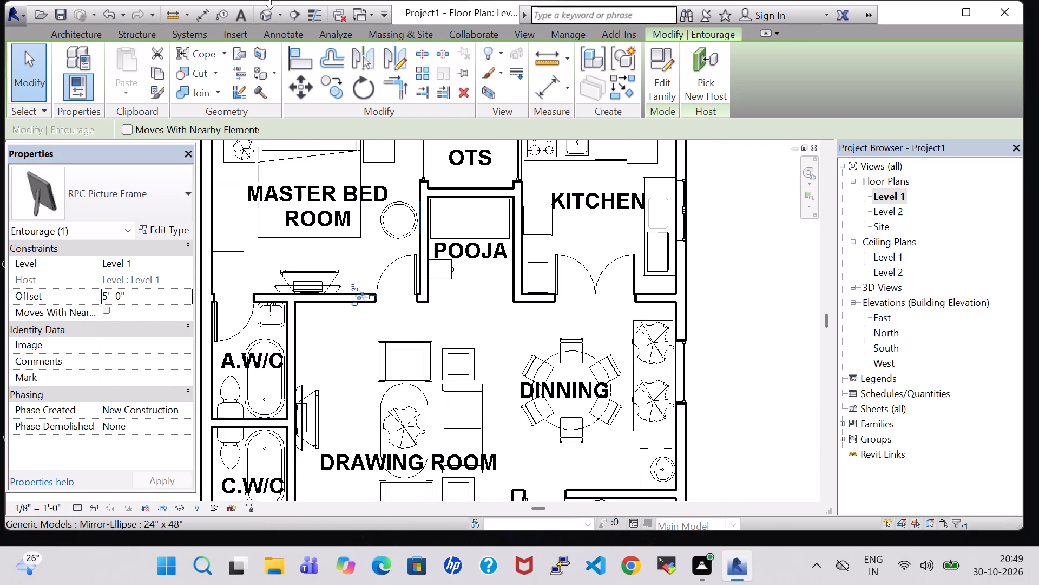
left_click(262, 10)
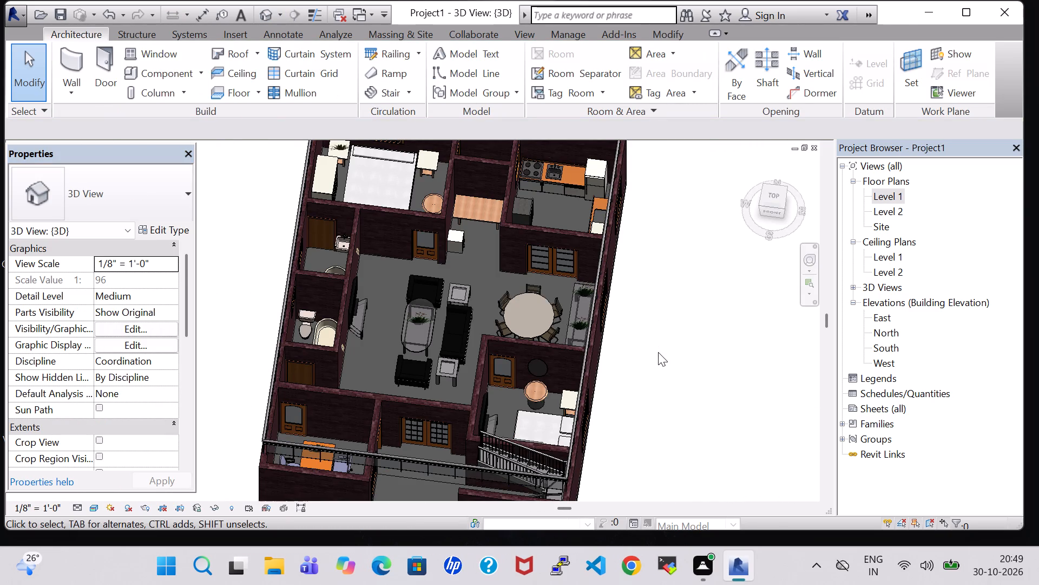
middle_click_drag(658, 352, 478, 329, "shift")
middle_click_drag(410, 327, 401, 327, "shift")
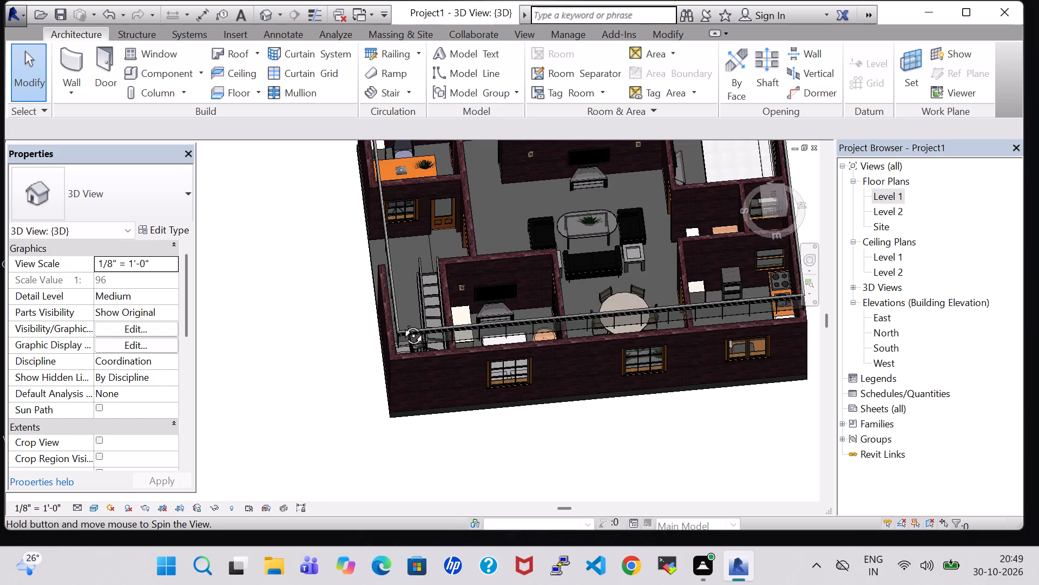
scroll(587, 172, "up", 3)
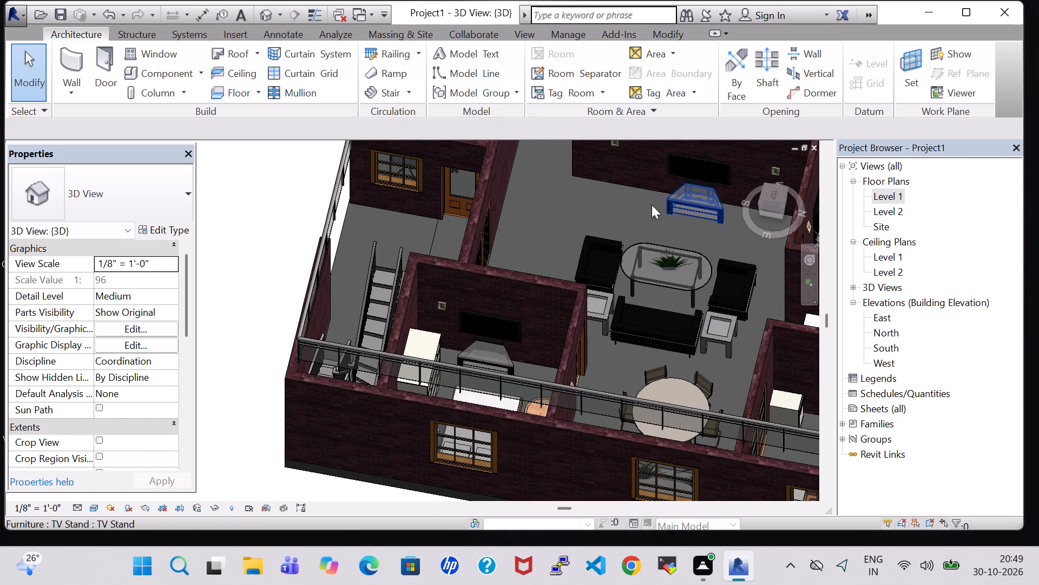
middle_click_drag(624, 205, 461, 208)
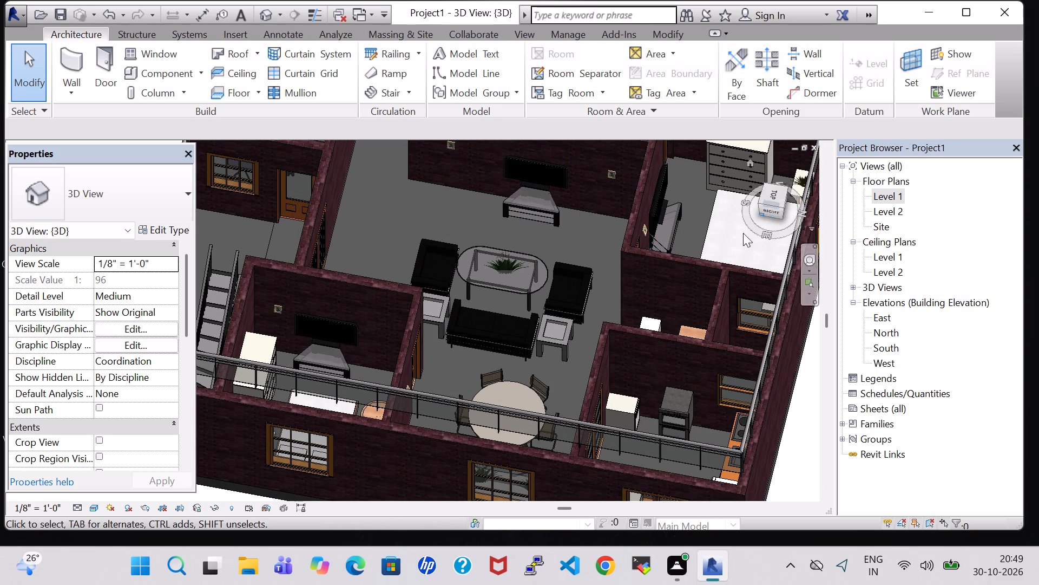
middle_click_drag(397, 217, 471, 226, "shift")
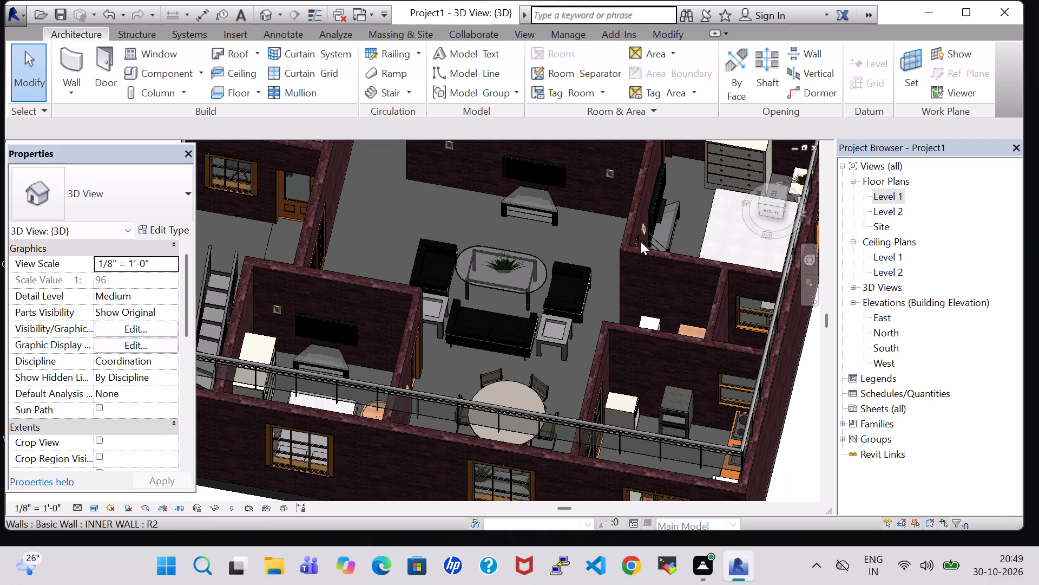
scroll(549, 281, "down", 1)
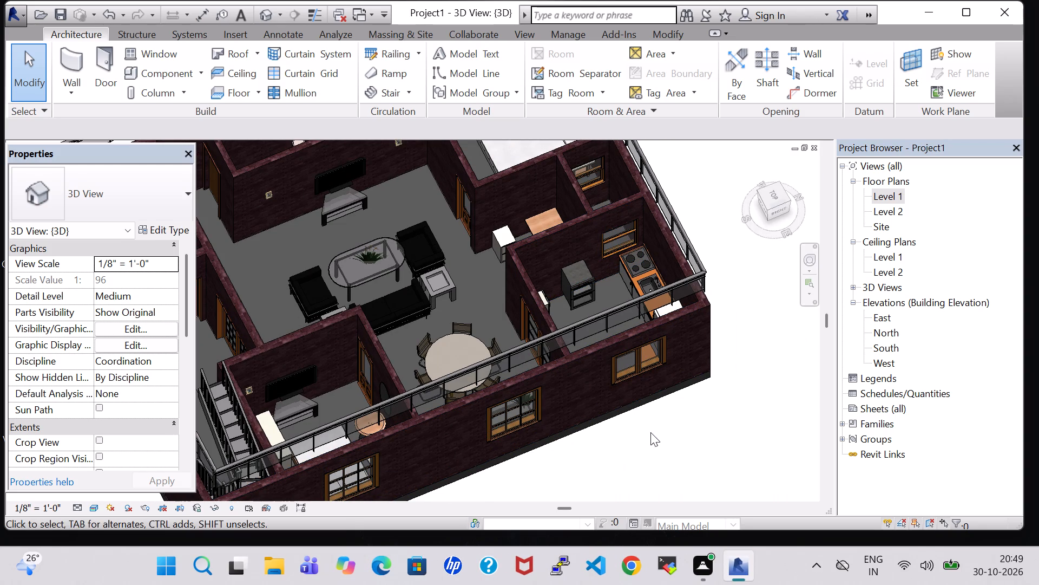
middle_click_drag(650, 432, 727, 428, "shift")
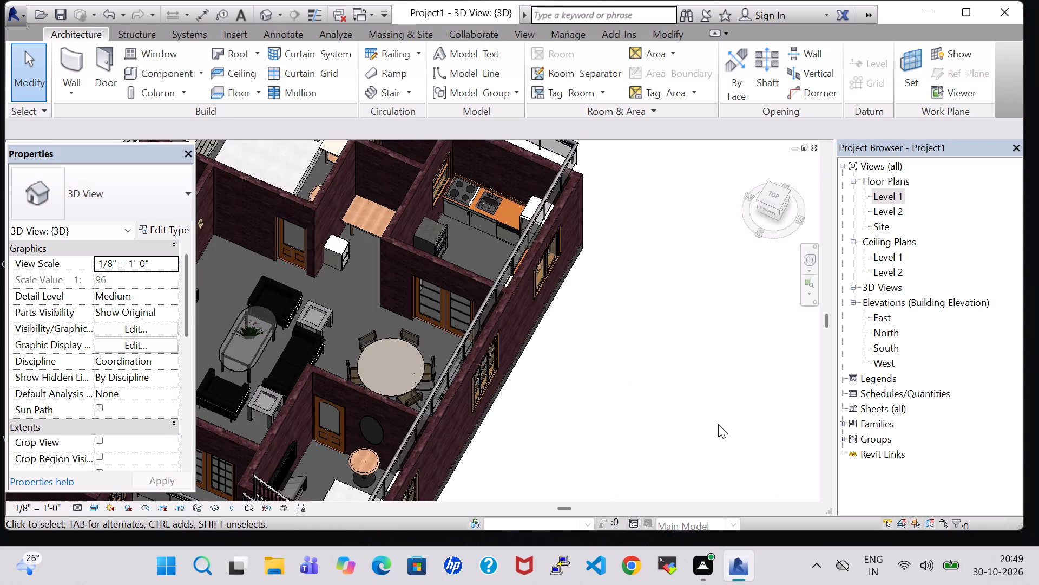
middle_click_drag(646, 357, 667, 321, "shift")
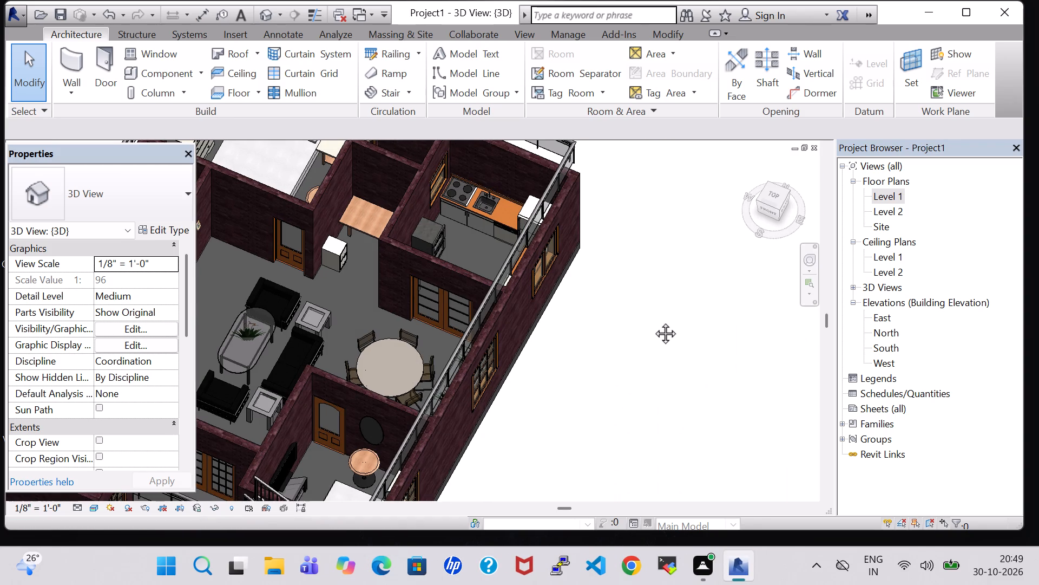
middle_click_drag(636, 318, 672, 277)
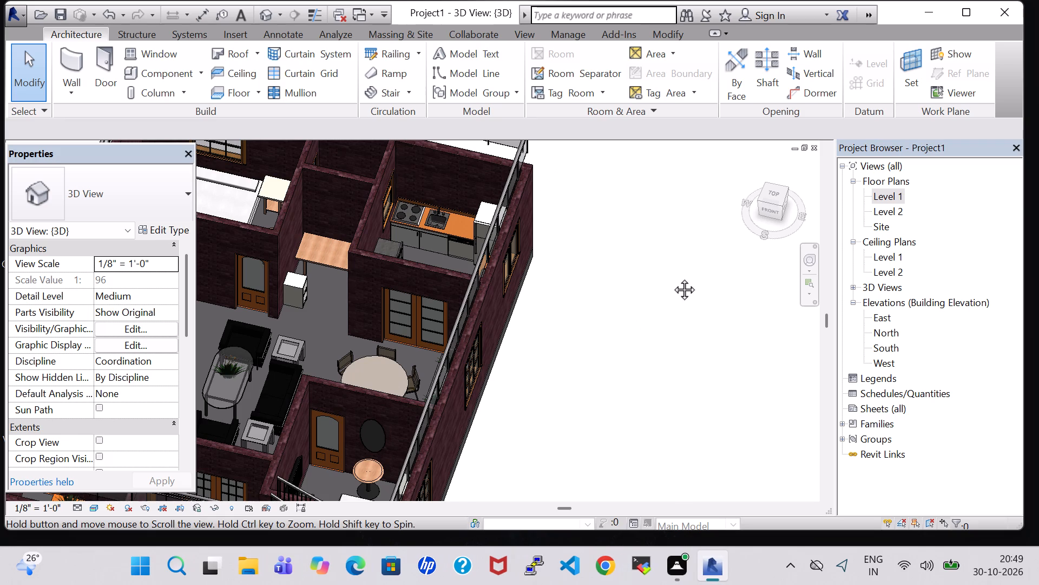
scroll(643, 315, "down", 2)
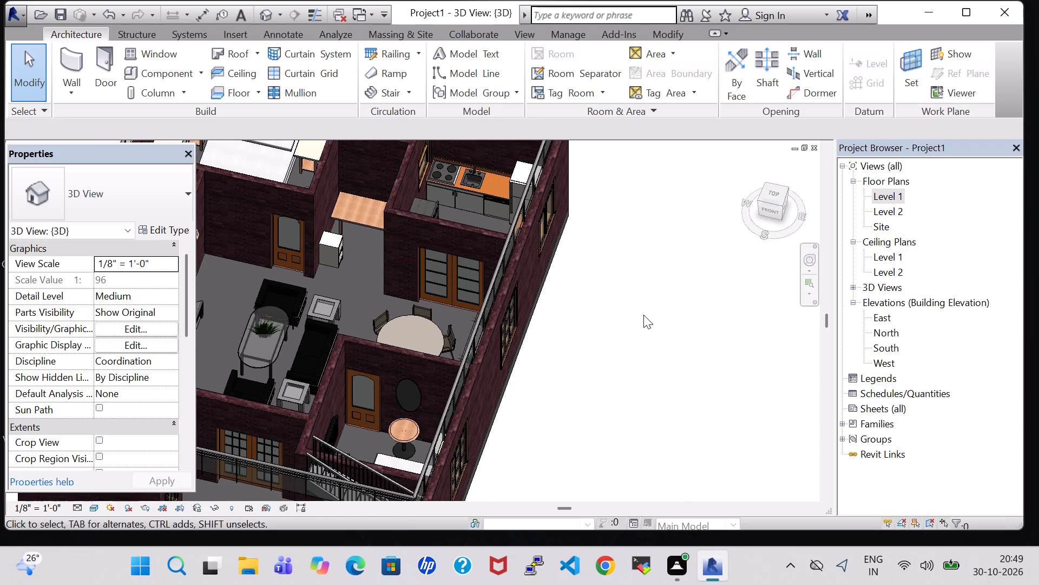
middle_click_drag(595, 440, 627, 422, "shift")
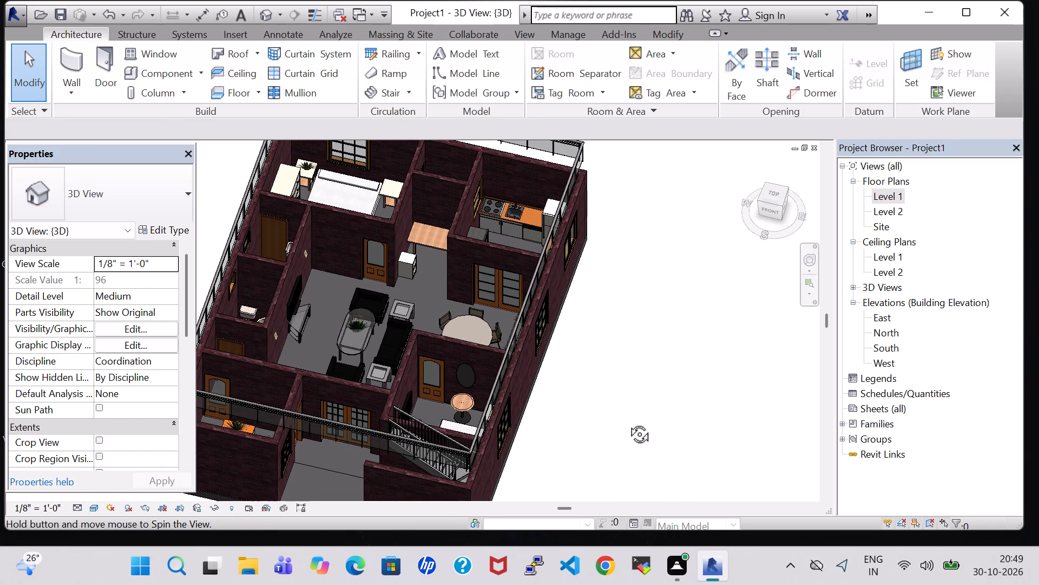
middle_click_drag(627, 422, 637, 414, "shift")
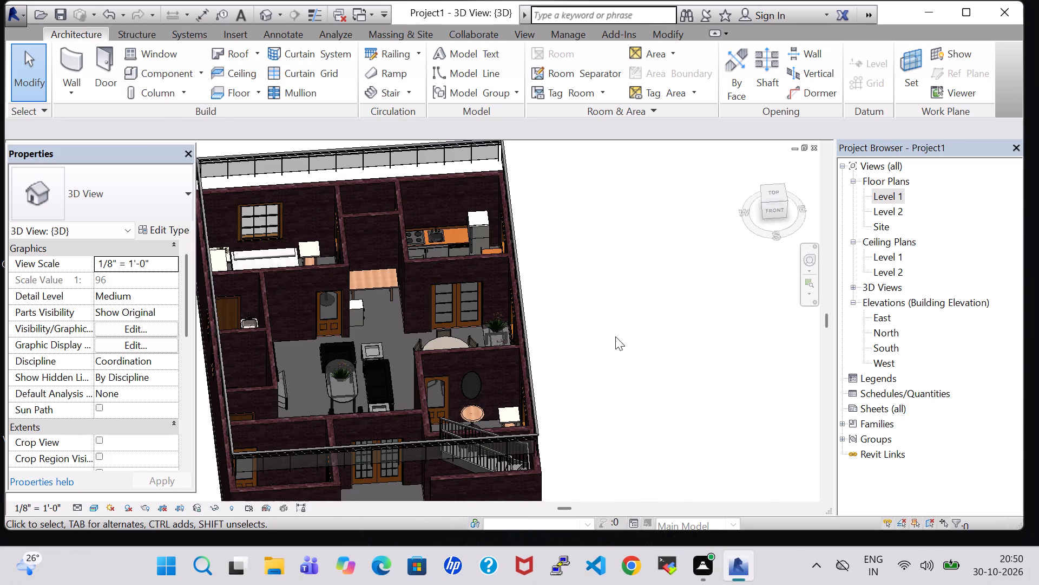
middle_click_drag(612, 334, 589, 336)
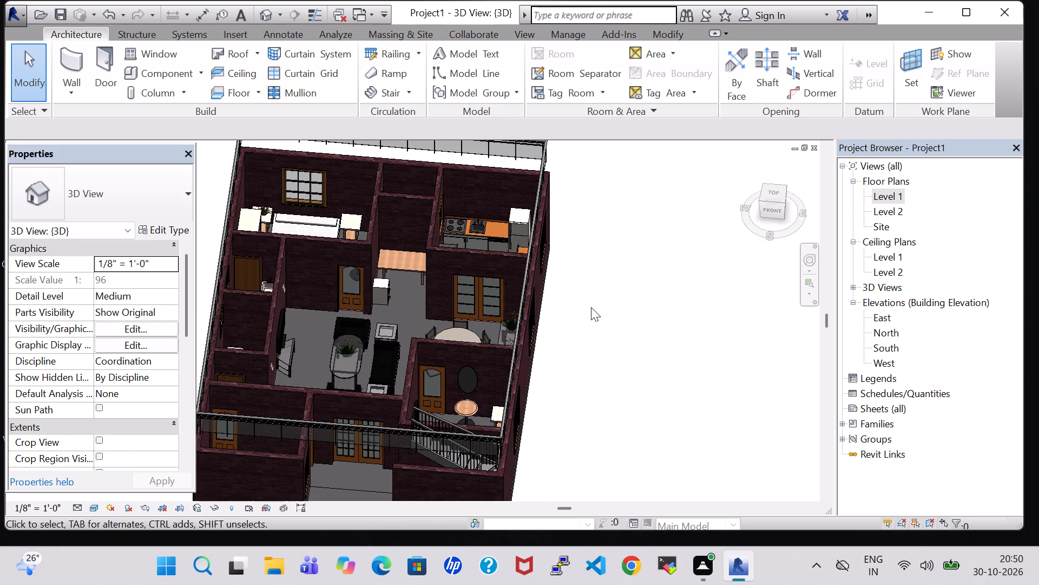
middle_click_drag(591, 304, 683, 302)
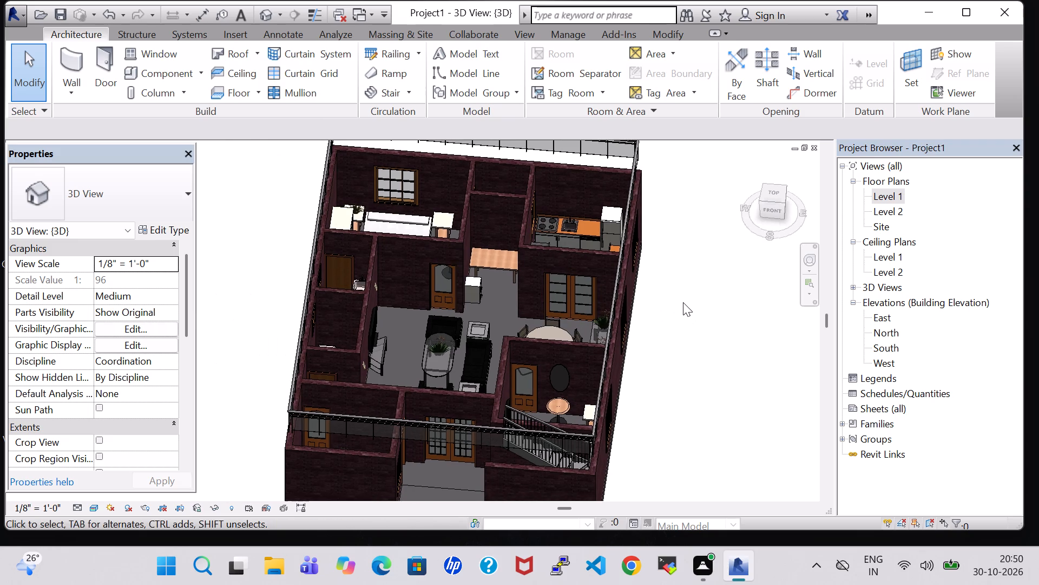
middle_click(683, 333, "shift")
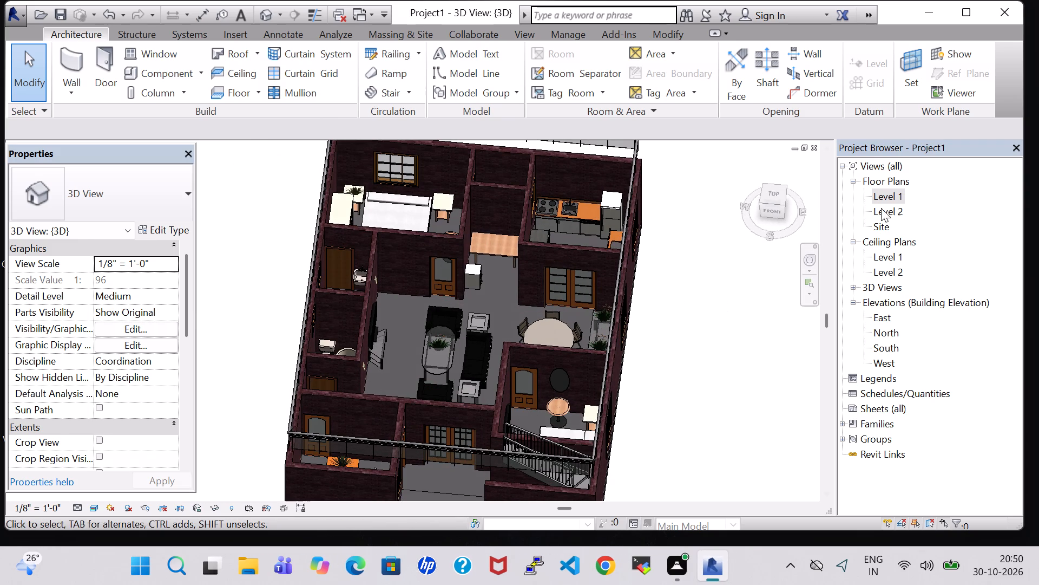
Load the RPC Female family from the Entourage library folder for placement in the Level 1 floor plan.
double_click(884, 199)
scroll(482, 242, "down", 8)
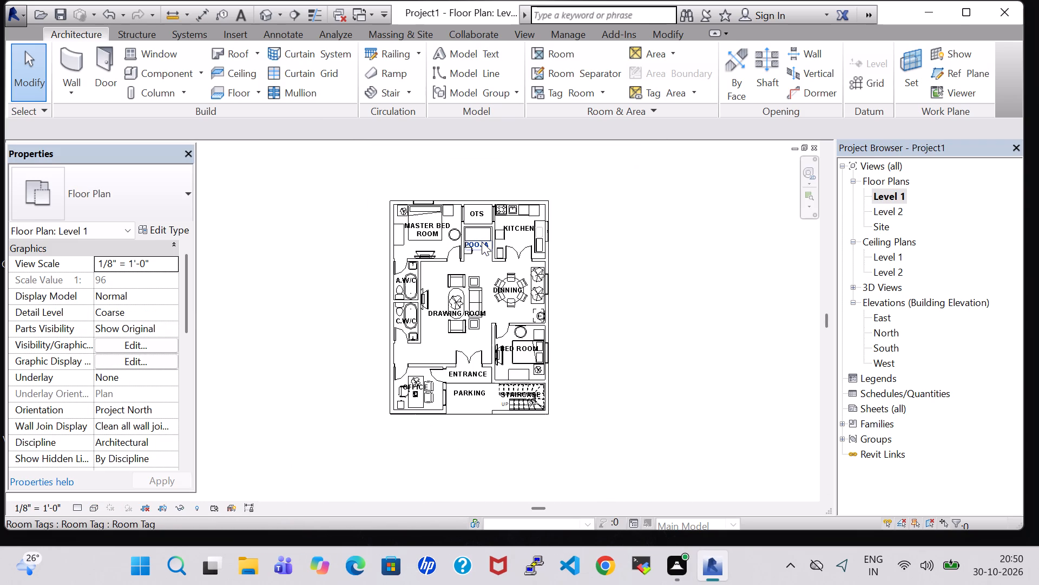
left_click(167, 81)
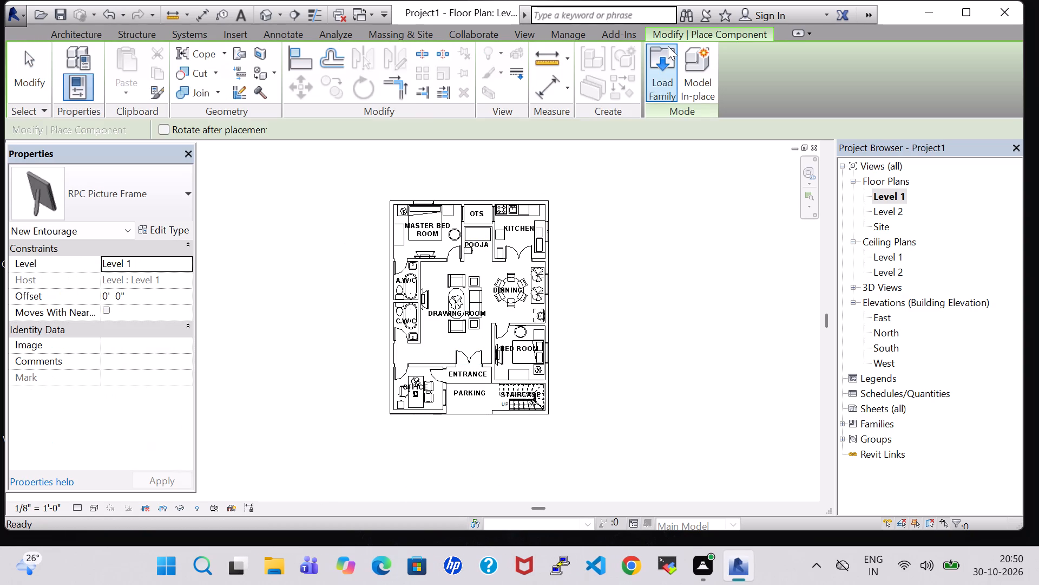
left_click(659, 70)
scroll(611, 213, "down", 1)
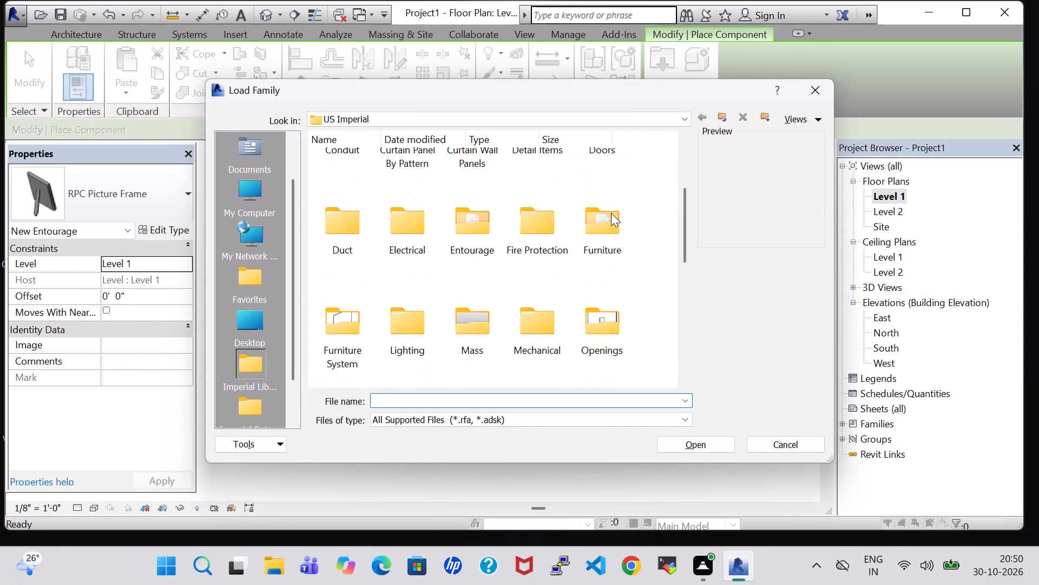
double_click(475, 247)
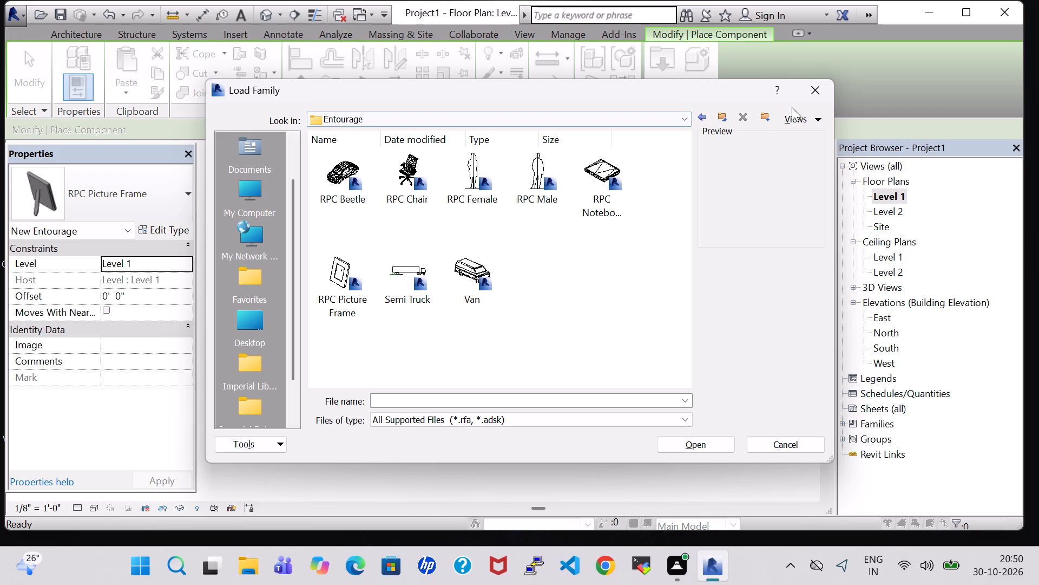
left_click(466, 168)
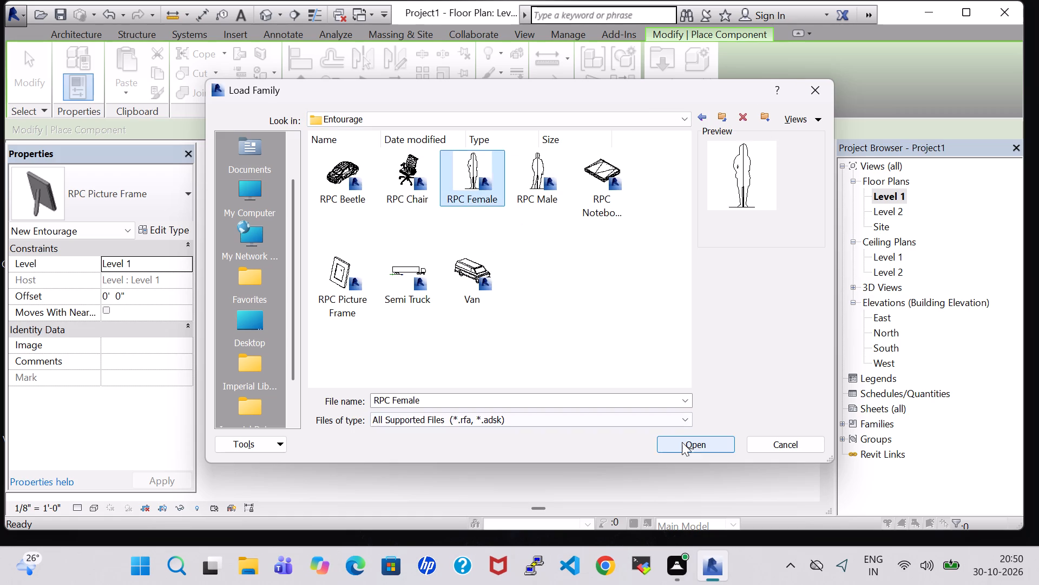
left_click(682, 442)
Place the RPC Female Cynthia figure on the drawing room sofa, rotated to face the television.
scroll(430, 303, "up", 11)
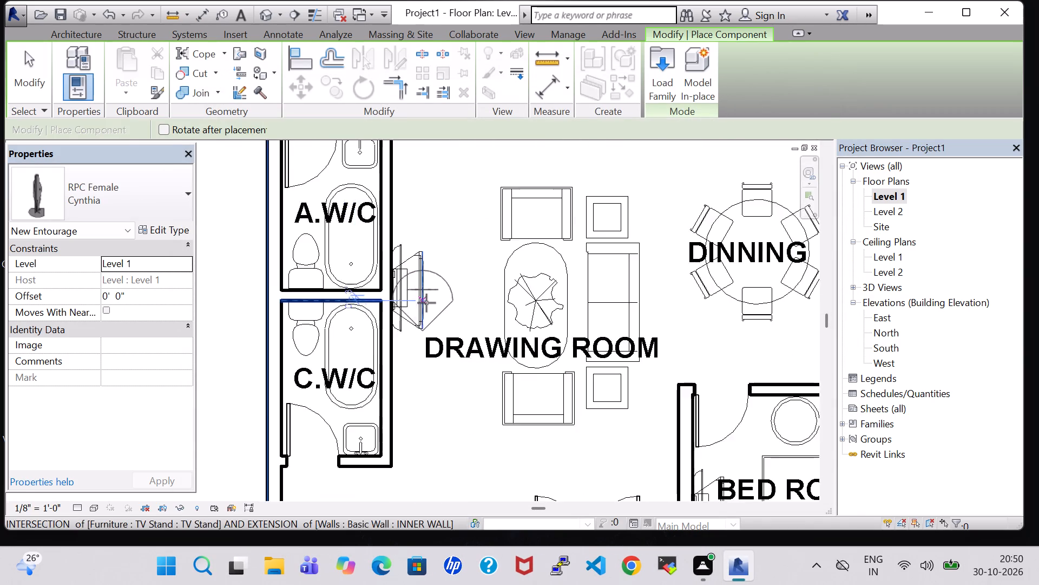
scroll(426, 303, "up", 4)
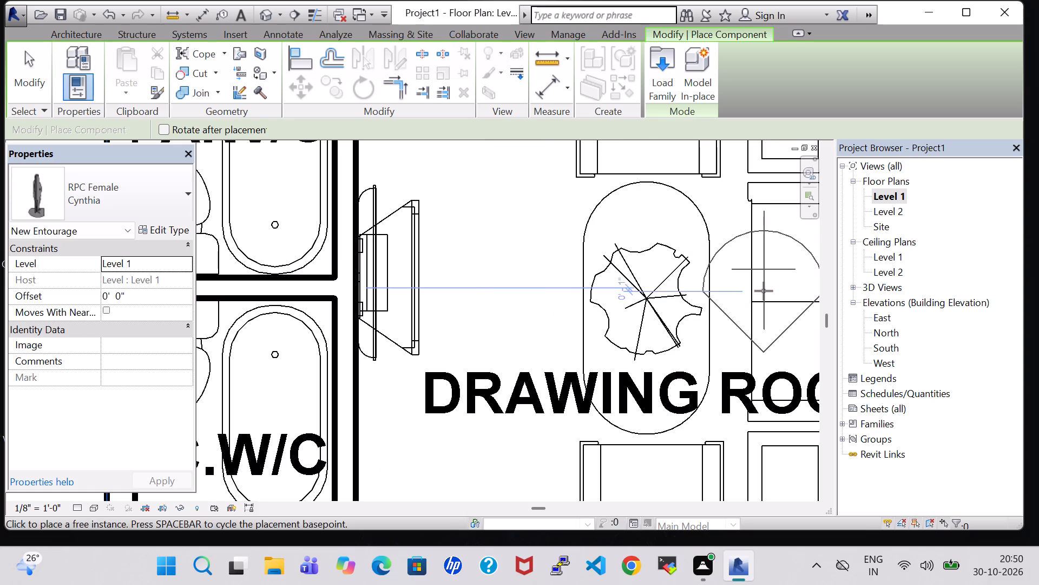
key("space")
key("space")
key("space")
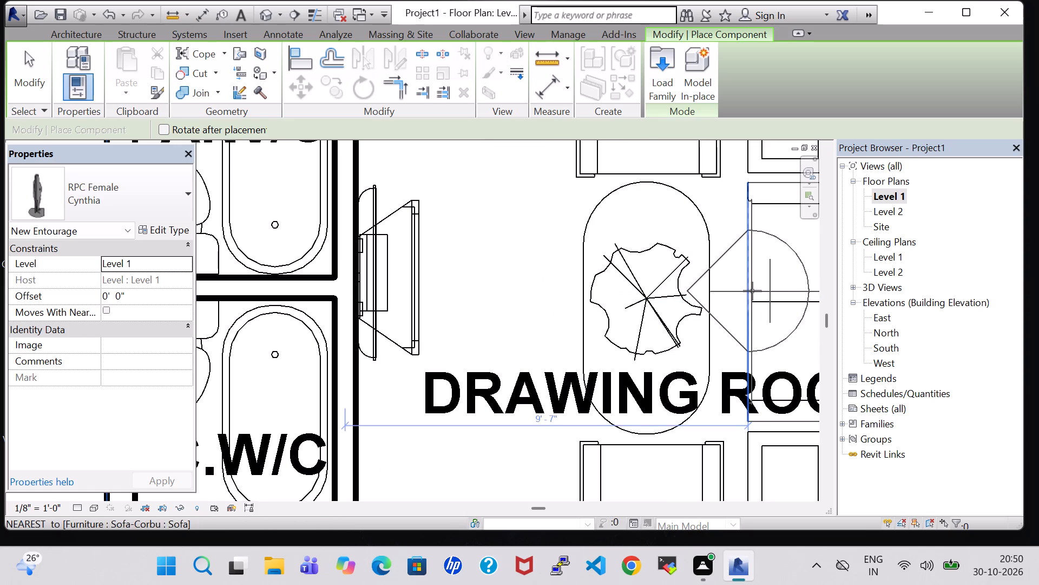
left_click(764, 291)
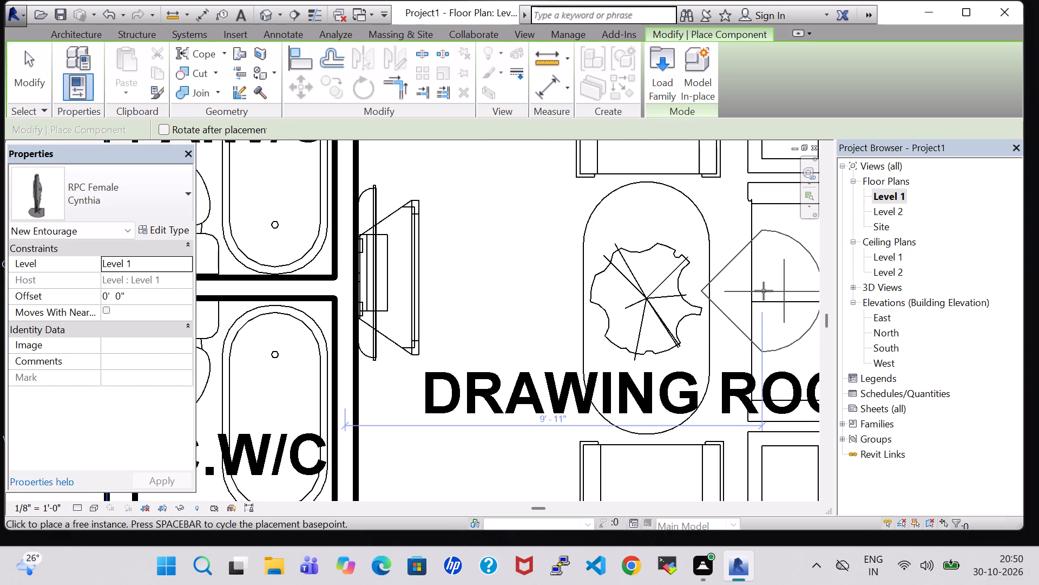
scroll(647, 315, "down", 10)
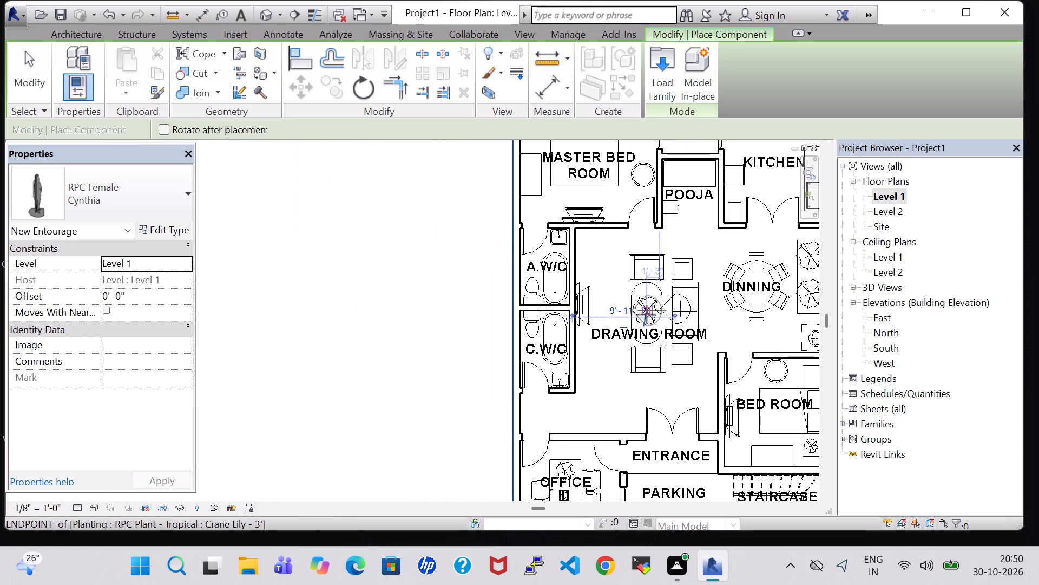
middle_click_drag(647, 315, 550, 290)
key("Escape")
key("Escape")
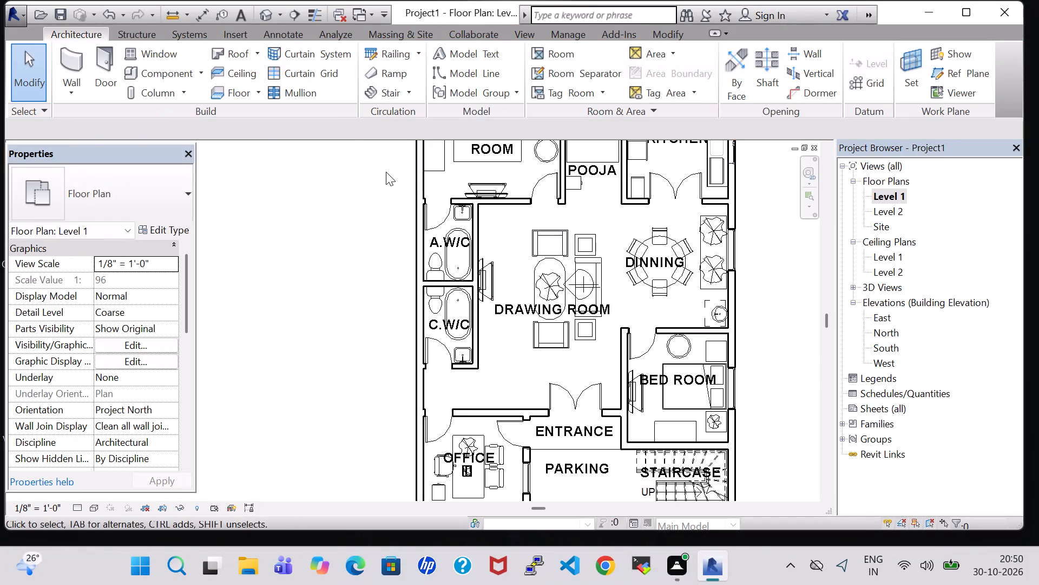
key("Escape")
key("Escape")
In the 3D view, nudge the Cynthia figure toward the coffee table so she sits at the sofa's front edge.
left_click(262, 19)
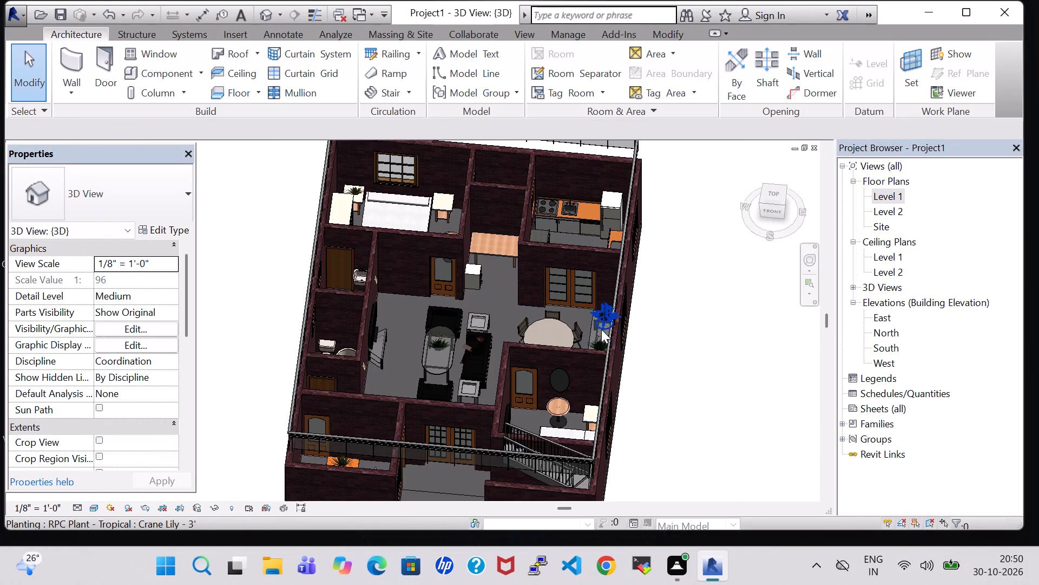
scroll(465, 348, "up", 9)
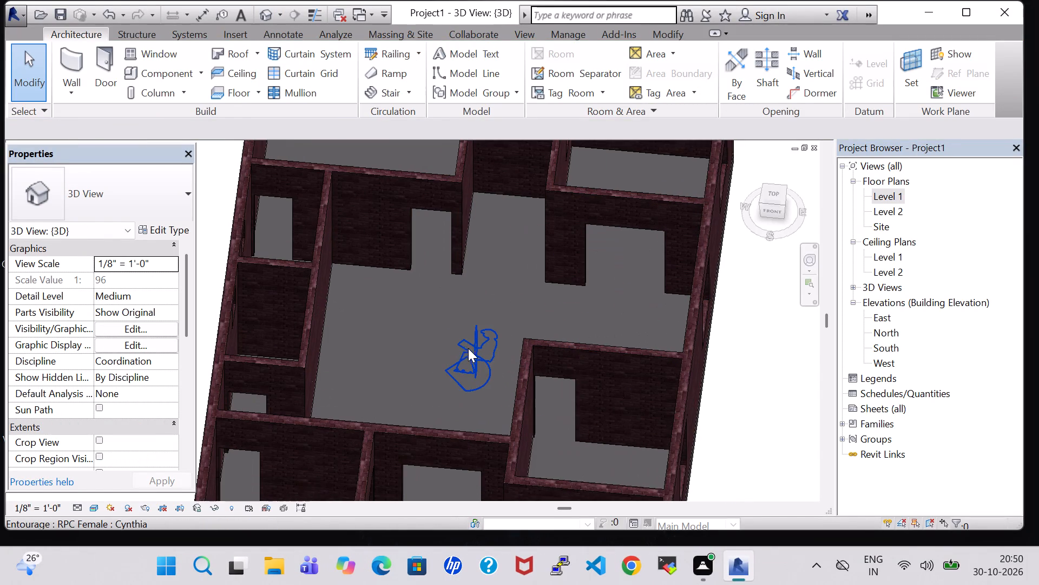
left_click(496, 367)
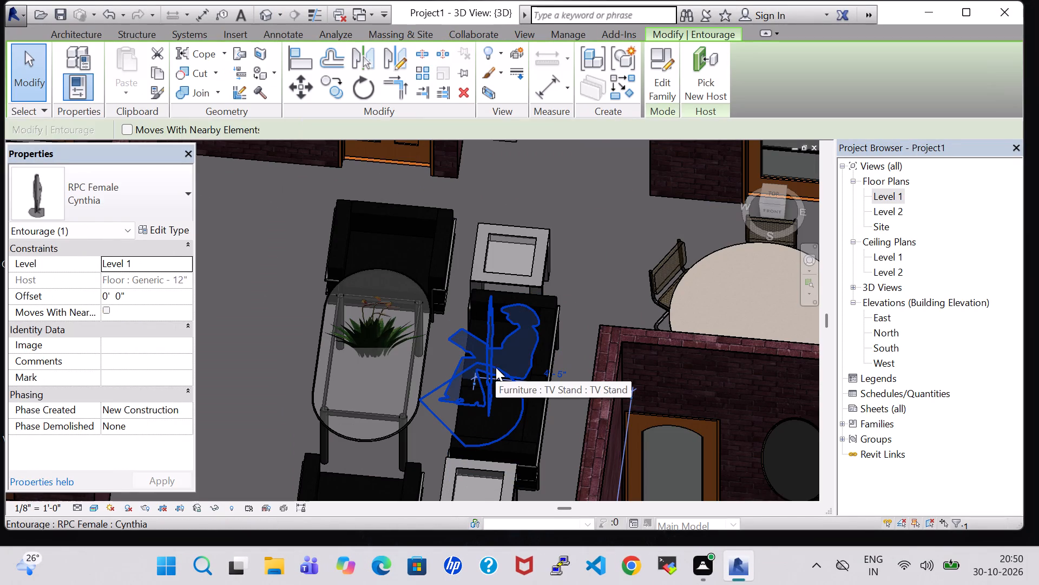
key("Left")
key("Left")
key("Left")
key("Left")
key("Left")
key("Left")
key("Left")
key("Left")
key("Left")
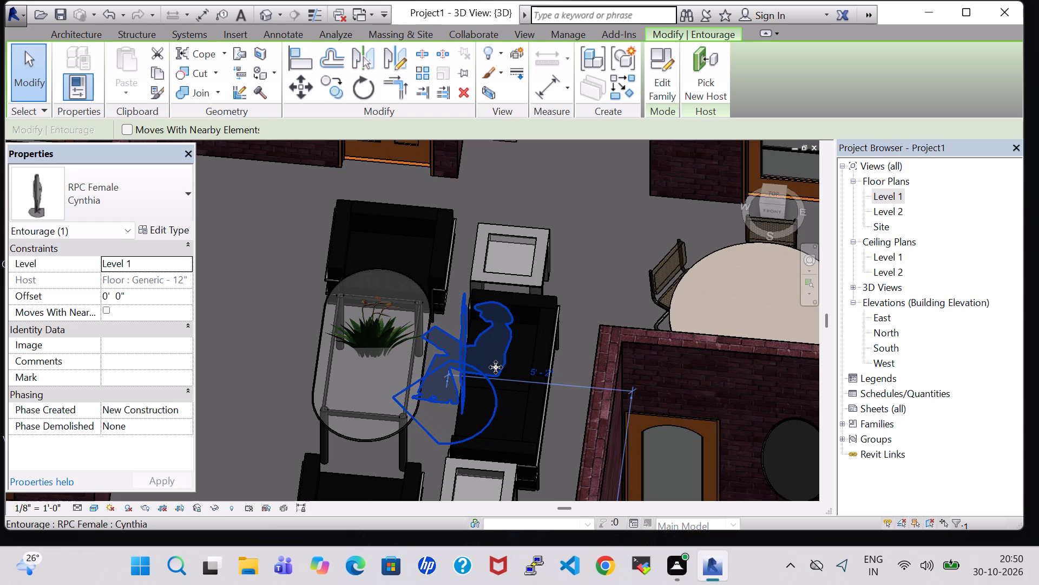
left_click(285, 307)
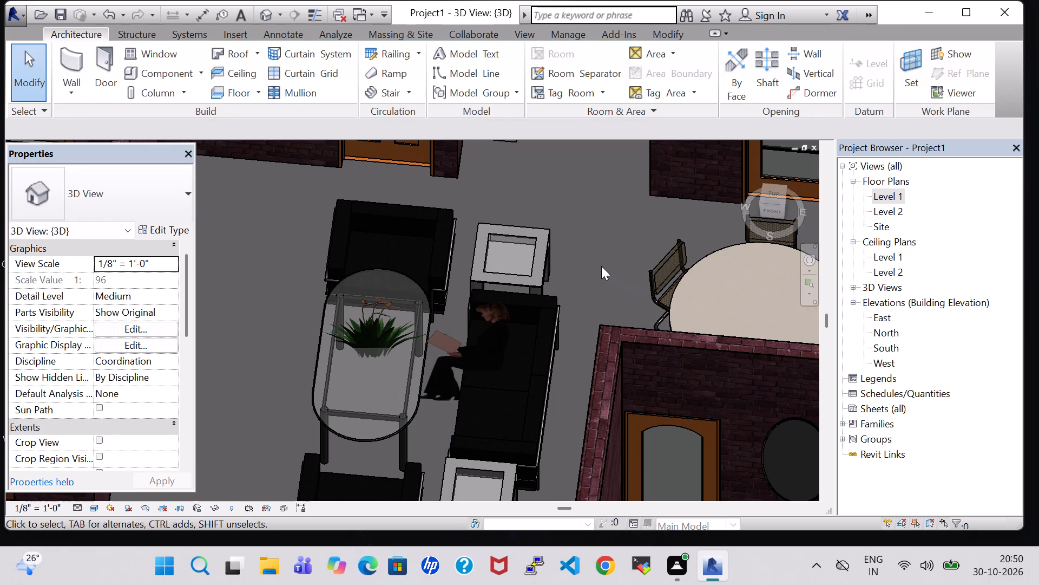
Examine the seated figure and the furnished Level 1 rooms in the 3D view, from the front and from above.
middle_click_drag(562, 414, 564, 378, "shift")
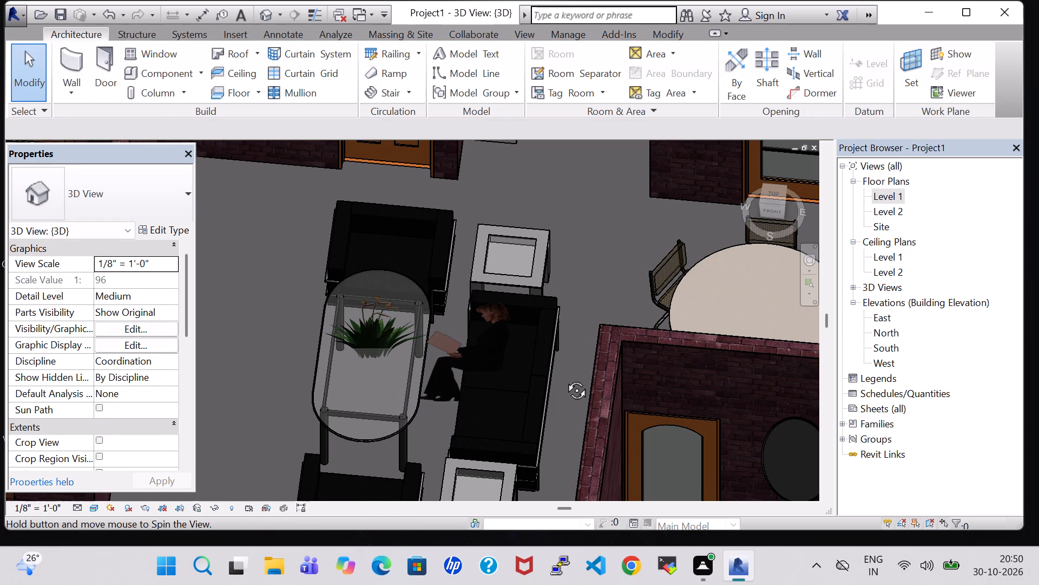
middle_click_drag(564, 378, 562, 347, "shift")
middle_click_drag(568, 388, 574, 354)
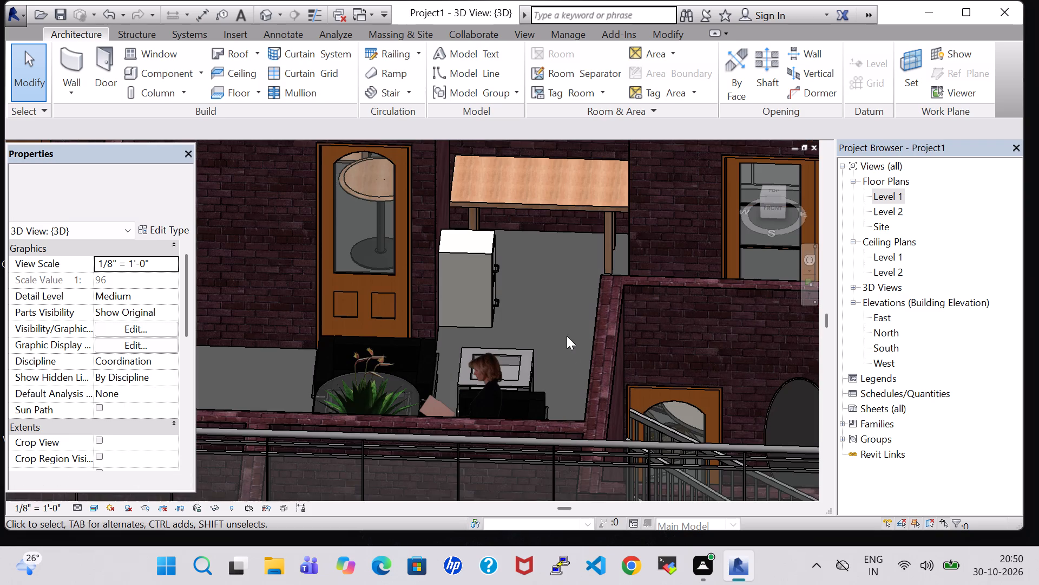
scroll(557, 304, "down", 8)
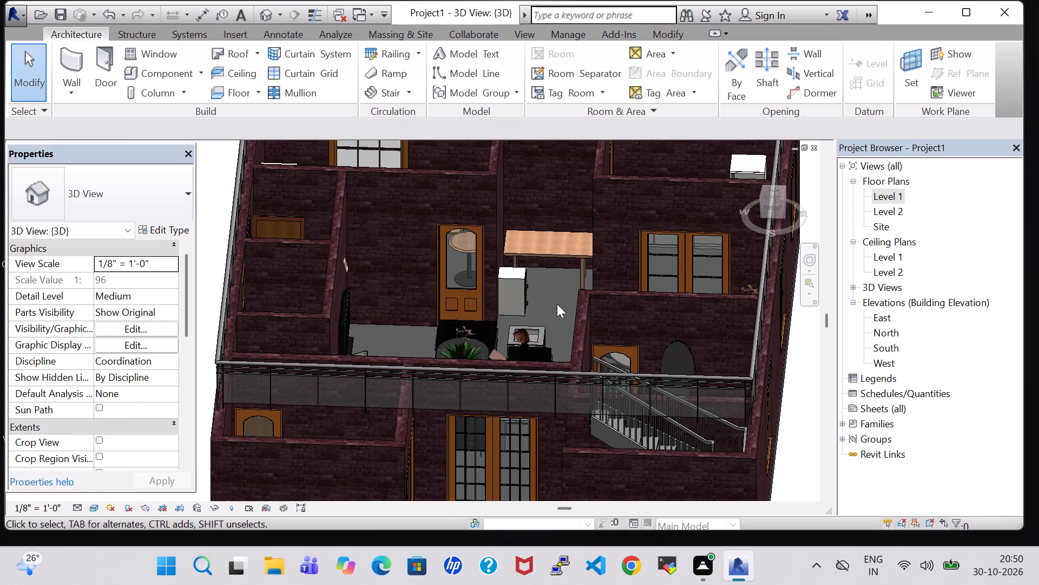
middle_click_drag(738, 291, 736, 383, "shift")
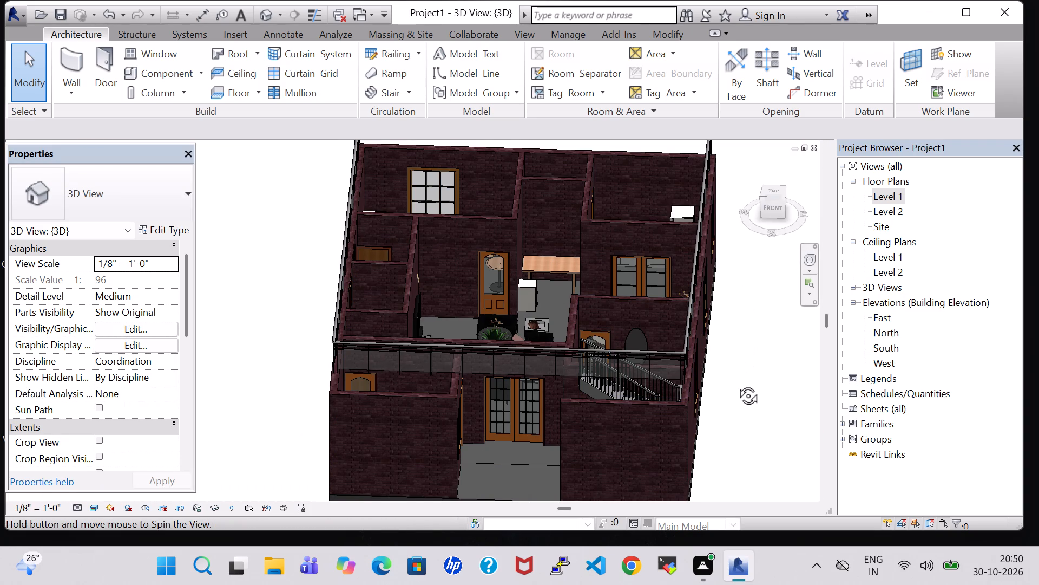
middle_click_drag(729, 279, 729, 331, "shift")
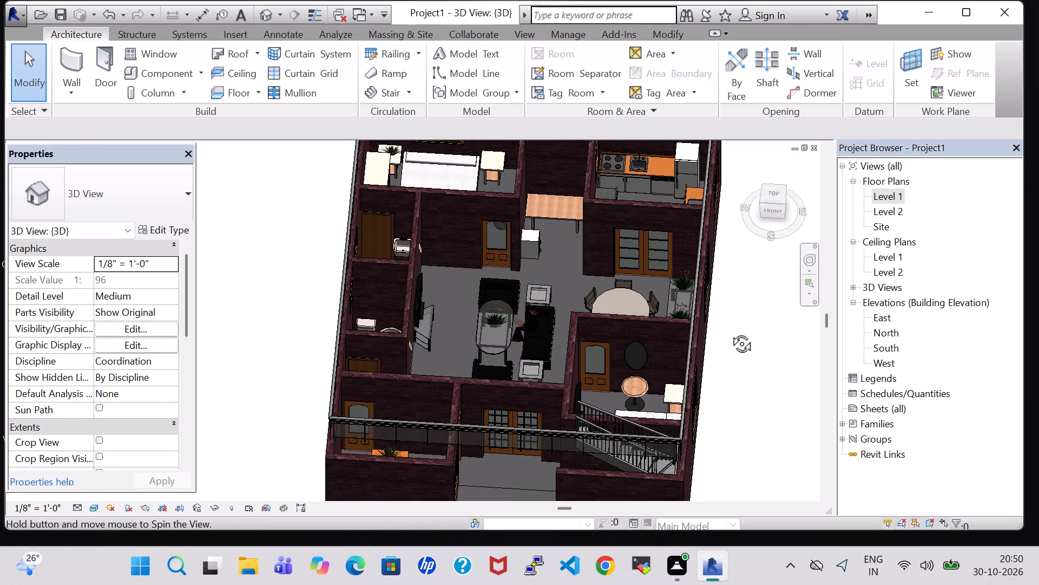
middle_click_drag(729, 331, 730, 339, "shift")
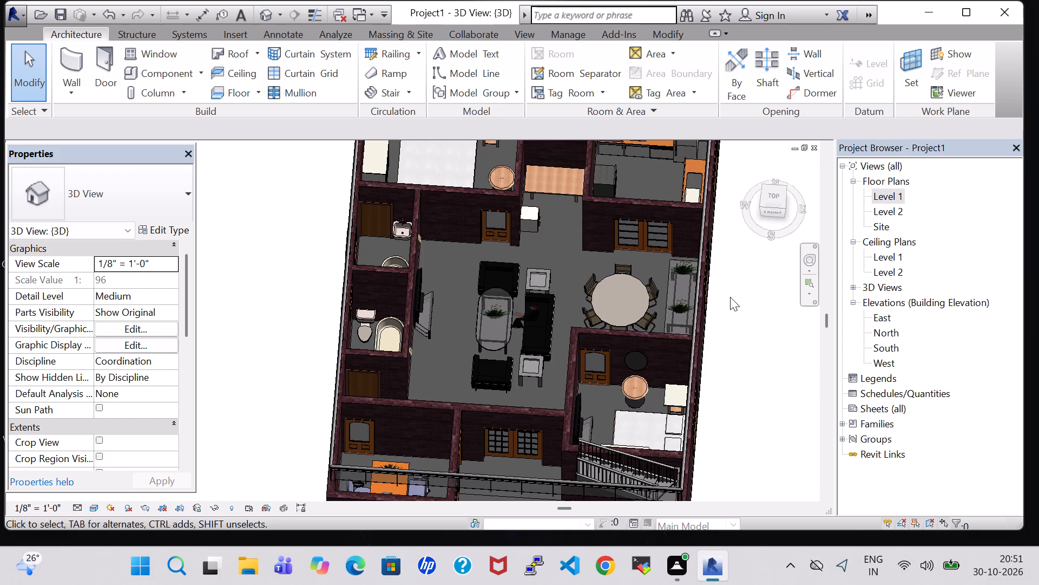
scroll(730, 297, "down", 3)
middle_click_drag(733, 284, 744, 337, "shift")
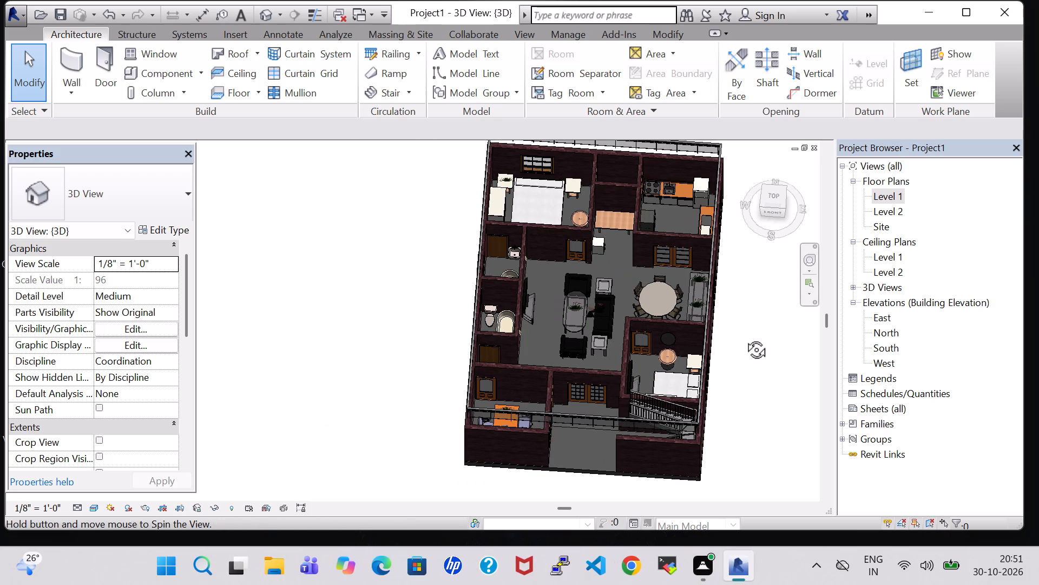
middle_click(747, 312)
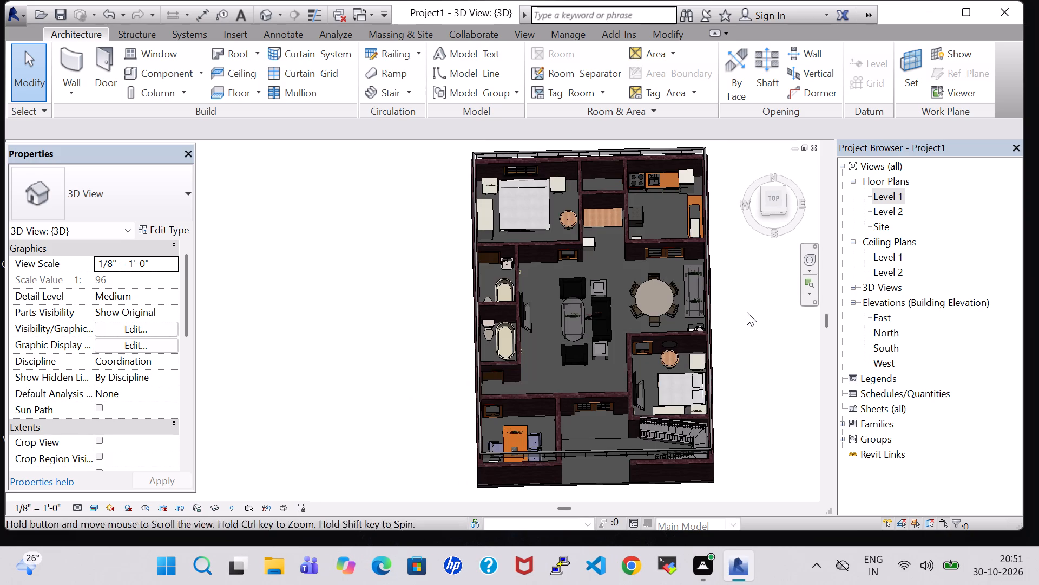
middle_click(747, 312)
middle_click_drag(702, 316, 694, 316)
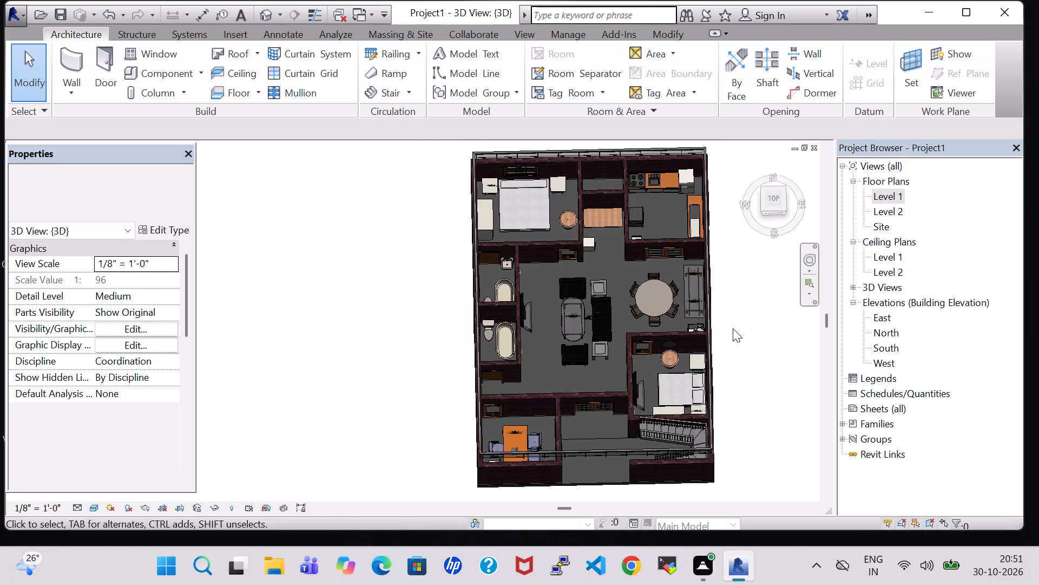
middle_click_drag(561, 283, 632, 294)
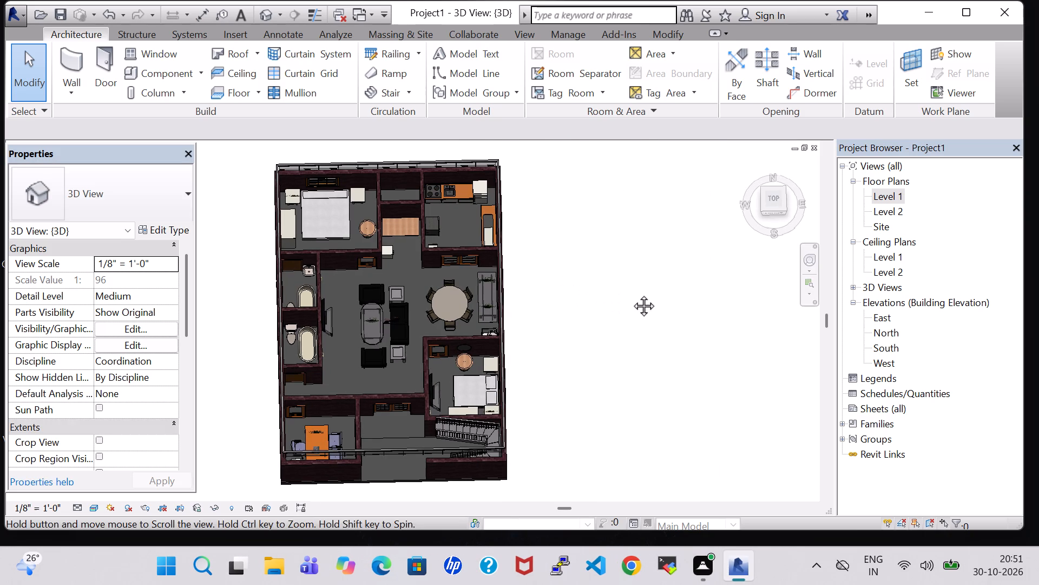
middle_click_drag(629, 283, 629, 295, "shift")
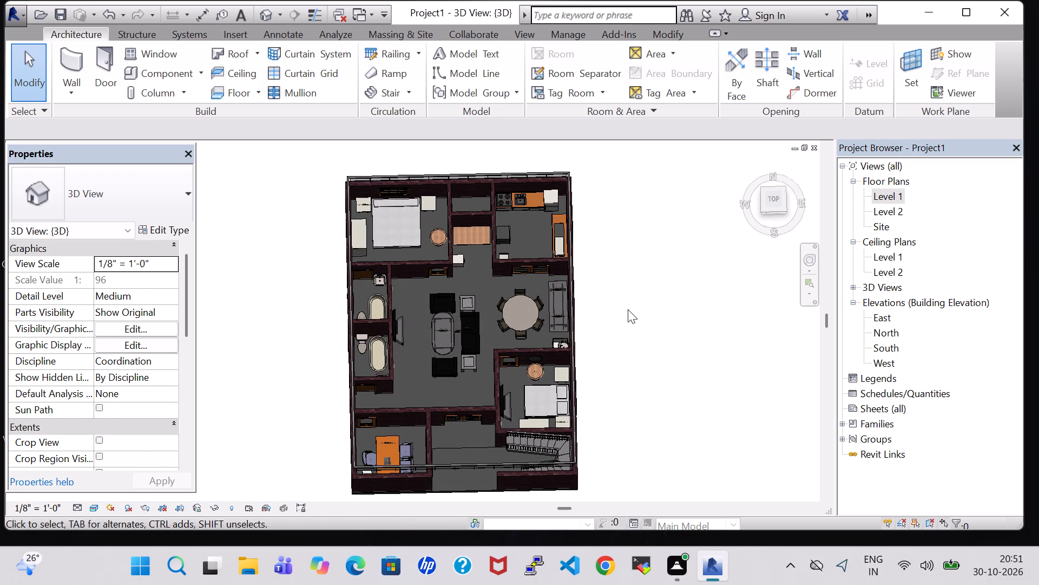
middle_click_drag(623, 264, 623, 266, "shift")
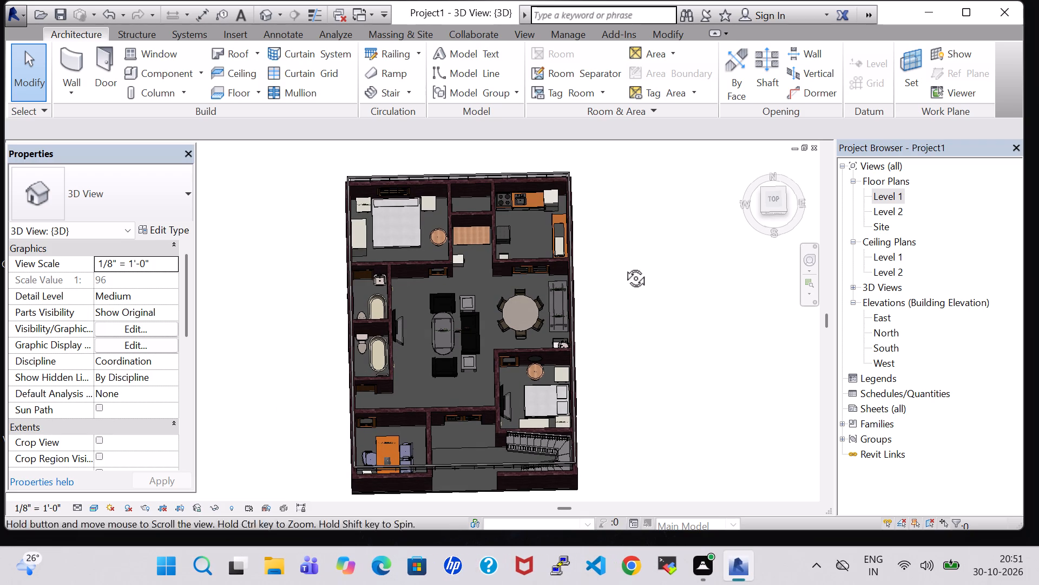
middle_click_drag(623, 266, 629, 296, "shift")
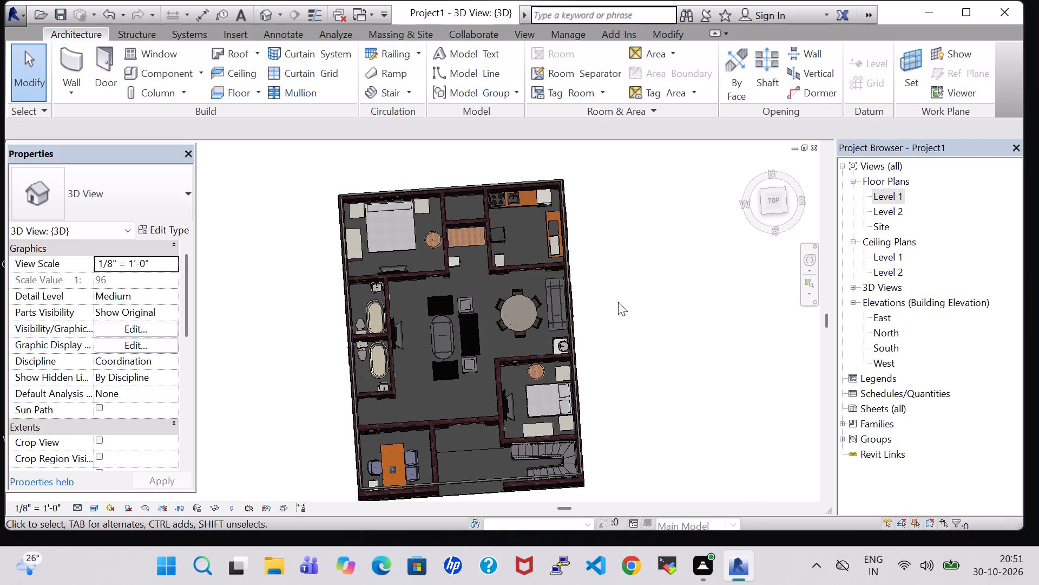
middle_click_drag(628, 356, 629, 372, "shift")
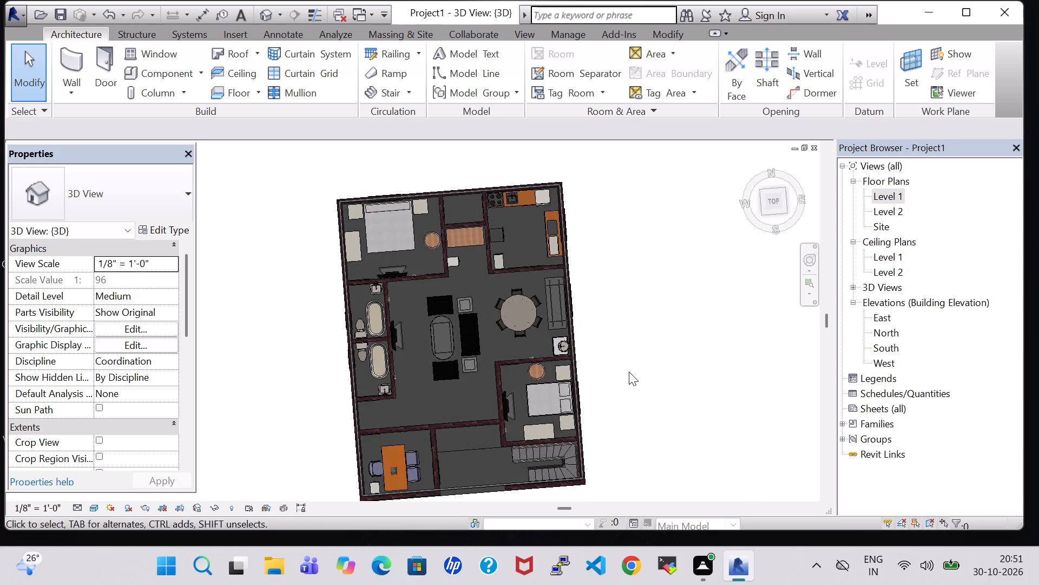
middle_click_drag(629, 372, 640, 344)
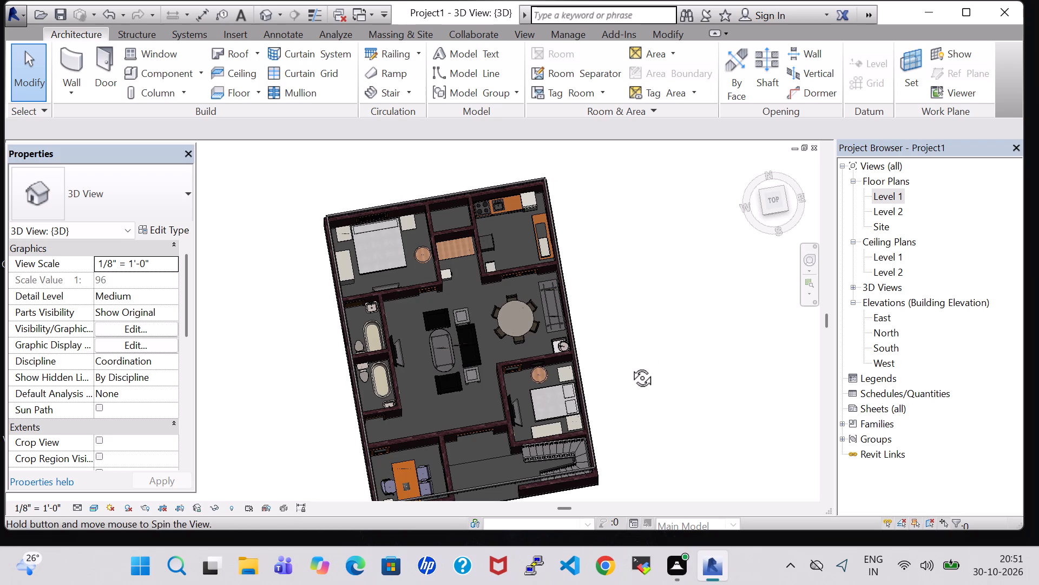
Orient the 3D view through the right, bottom and top faces, ending on a north-up top view to inspect the whole furnished layout.
left_click(803, 196)
key("Right")
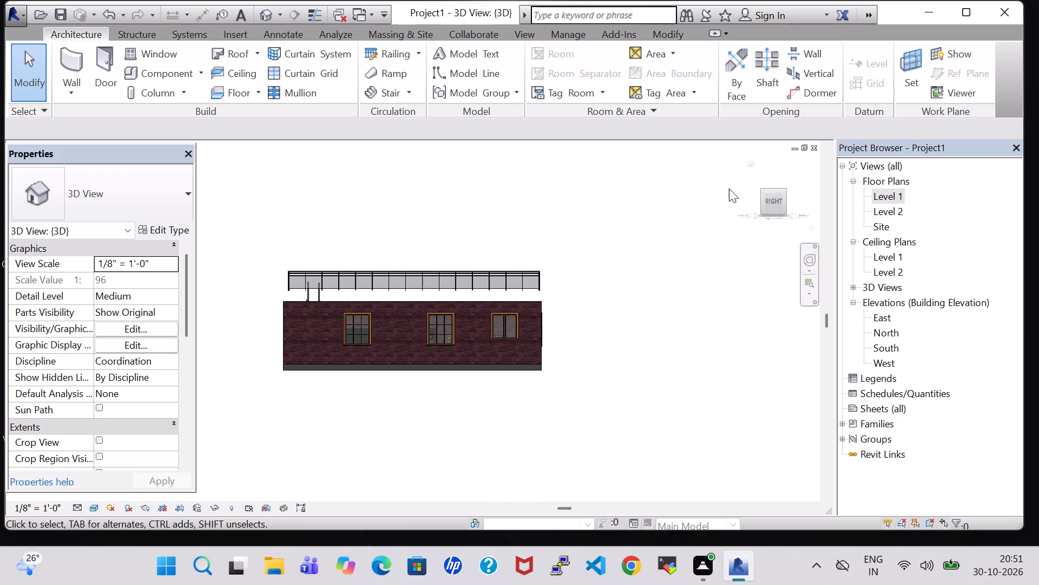
left_click(773, 180)
left_click(773, 183)
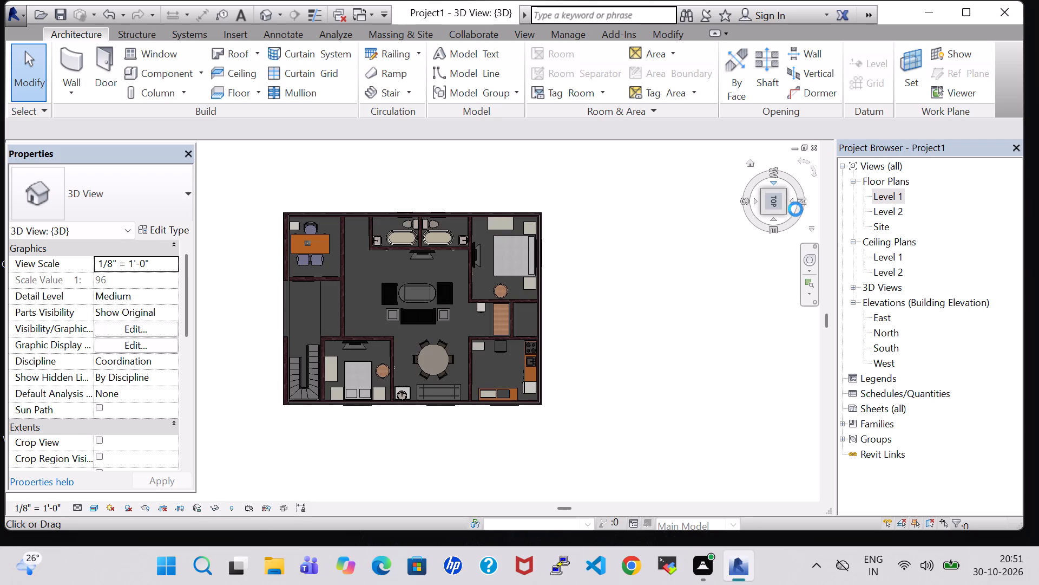
double_click(773, 182)
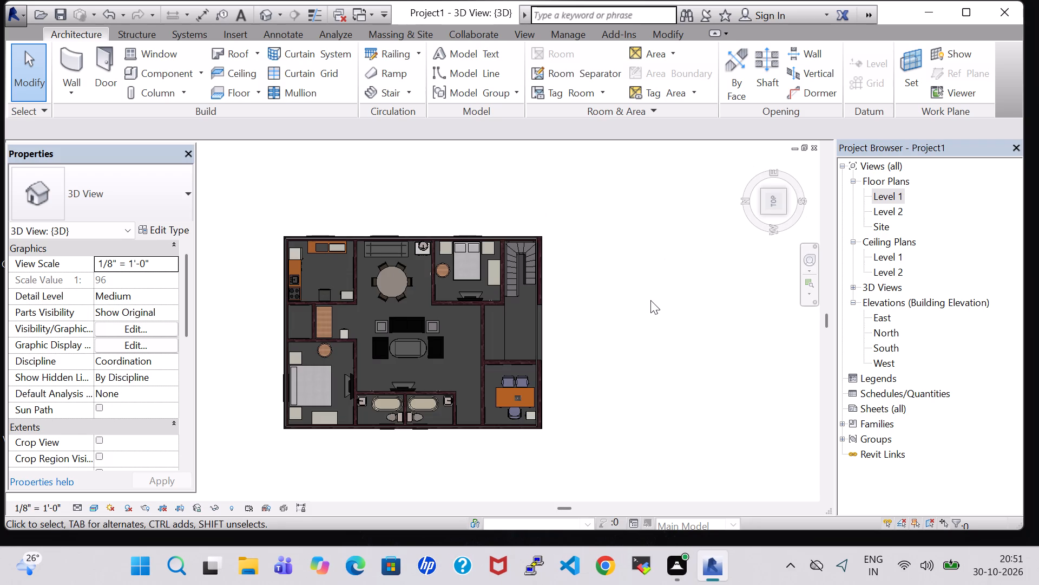
left_click(808, 201)
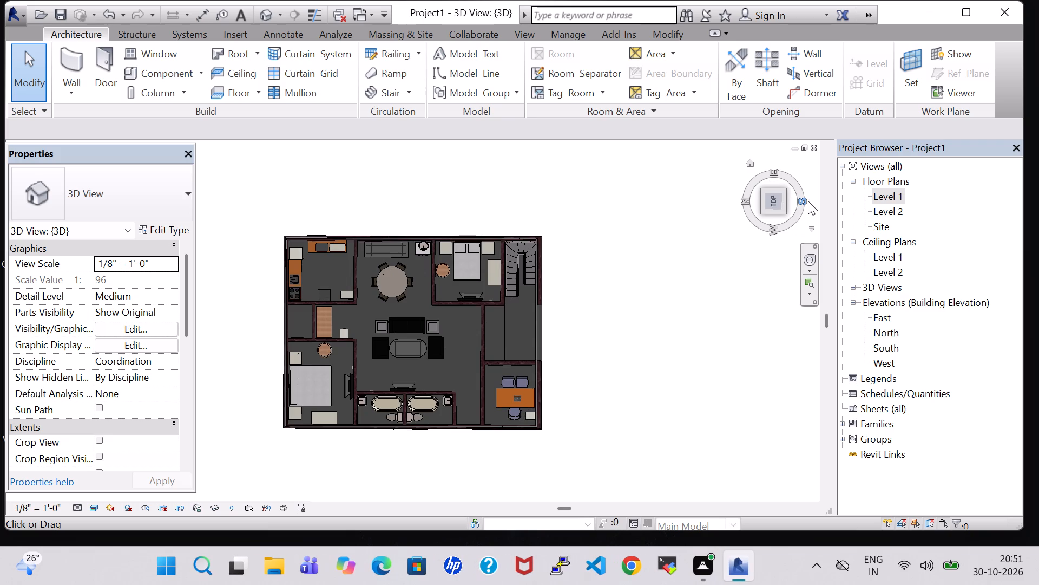
left_click(773, 219)
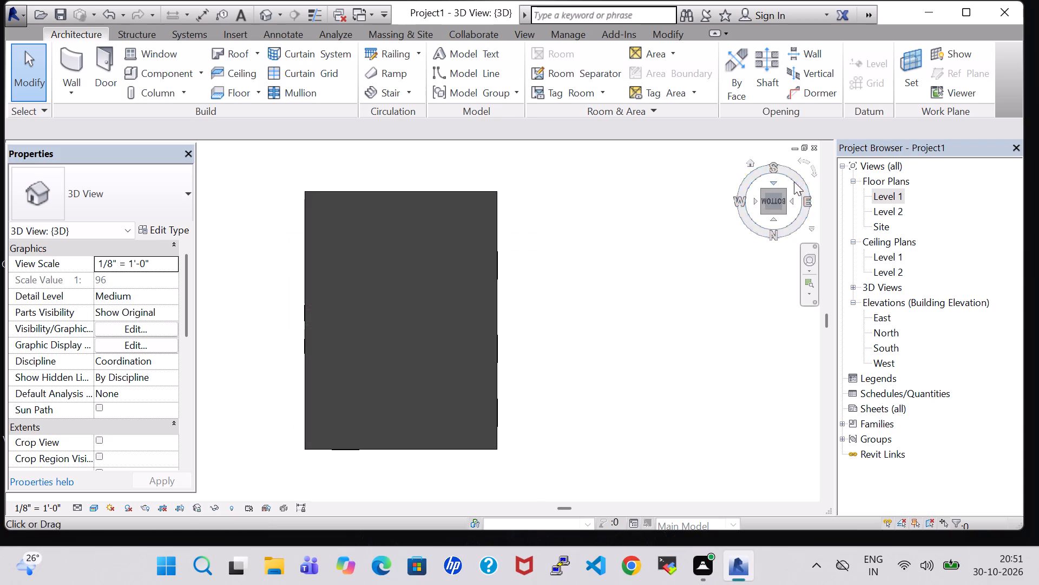
left_click(776, 167)
left_click(774, 183)
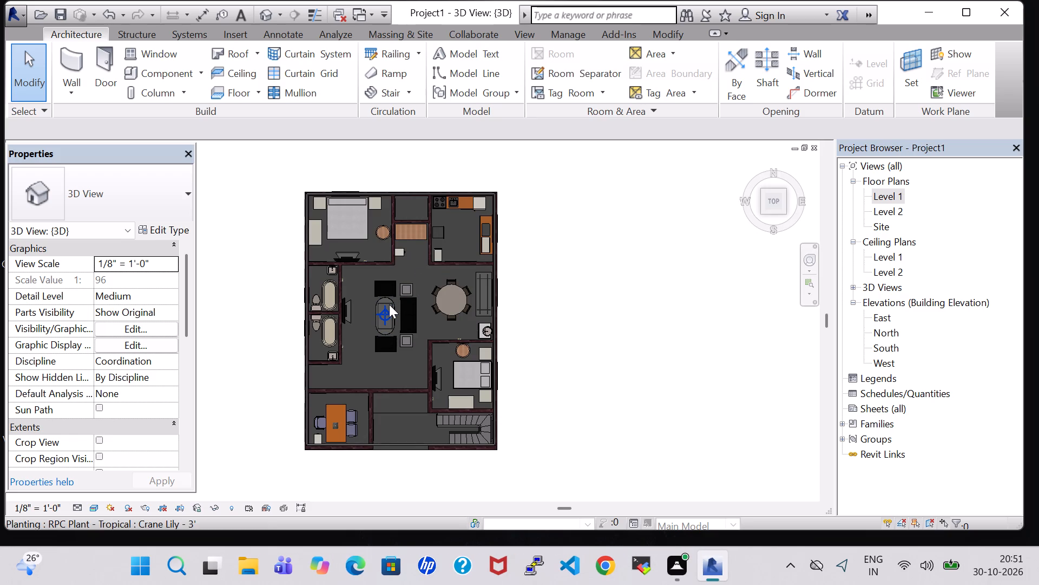
scroll(389, 304, "up", 1)
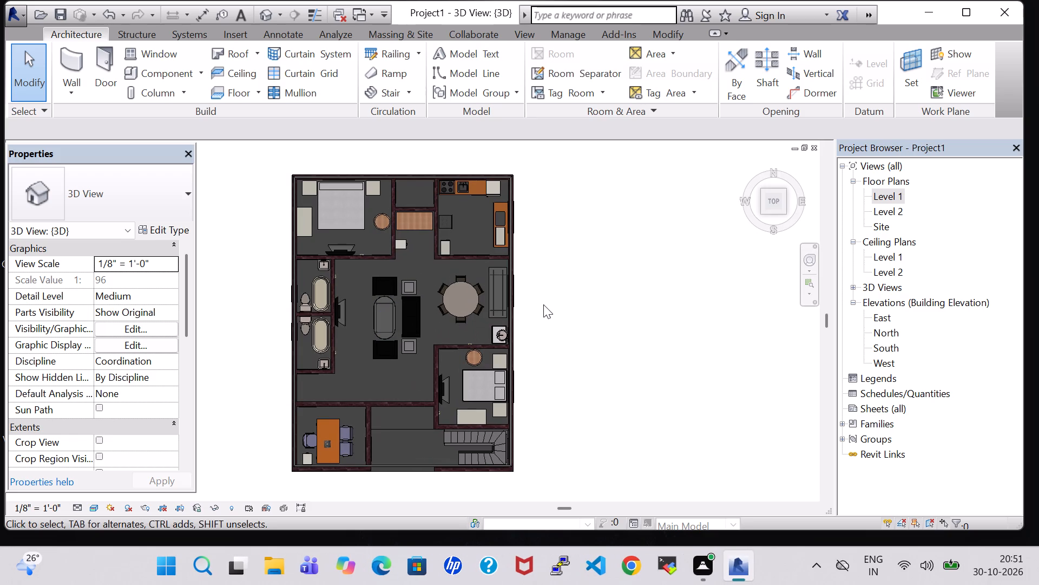
key("Right")
scroll(543, 304, "up", 1)
middle_click_drag(548, 304, 610, 304)
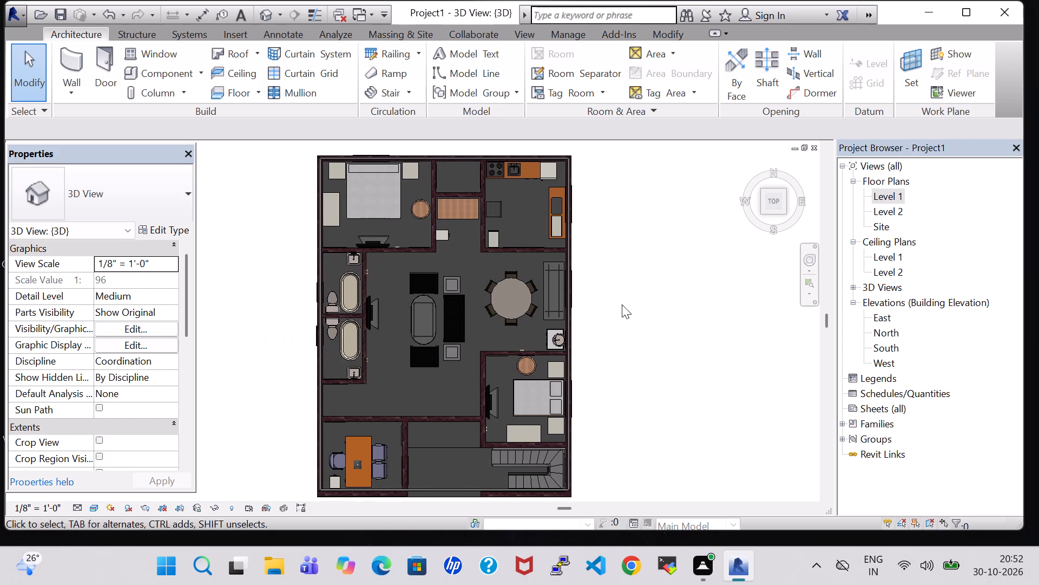
left_click(635, 305)
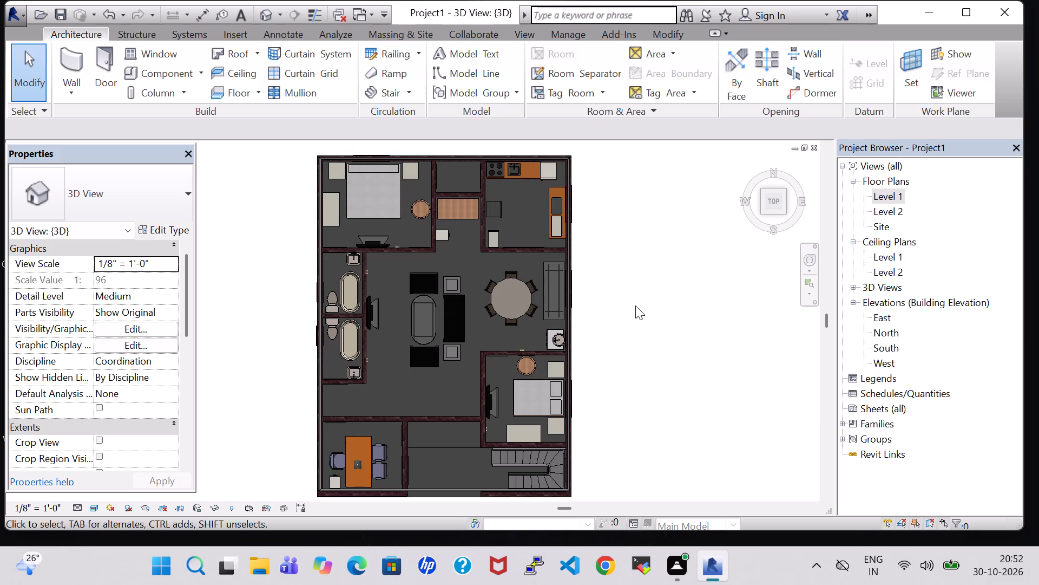
middle_click_drag(635, 305, 635, 298)
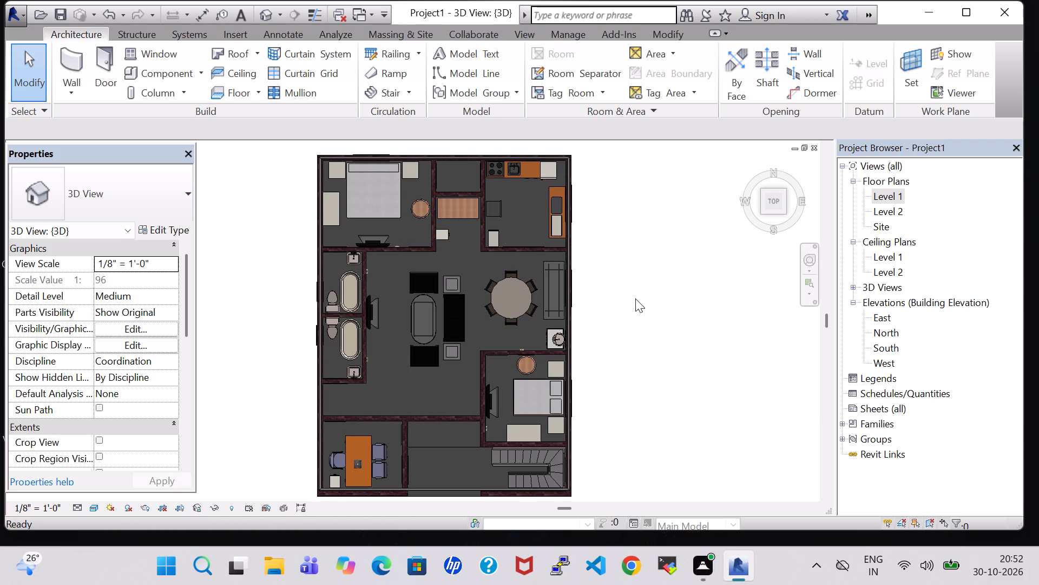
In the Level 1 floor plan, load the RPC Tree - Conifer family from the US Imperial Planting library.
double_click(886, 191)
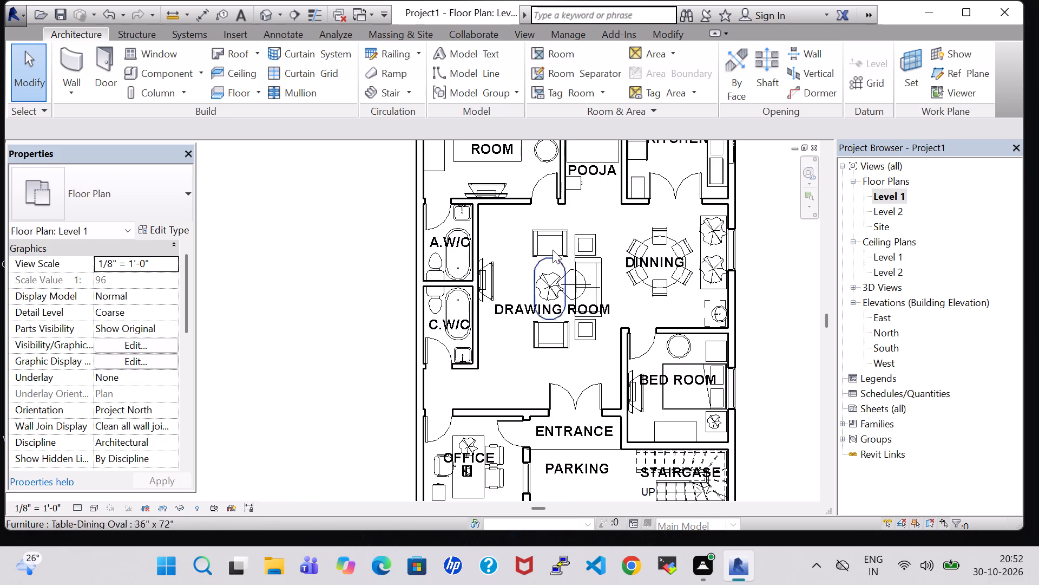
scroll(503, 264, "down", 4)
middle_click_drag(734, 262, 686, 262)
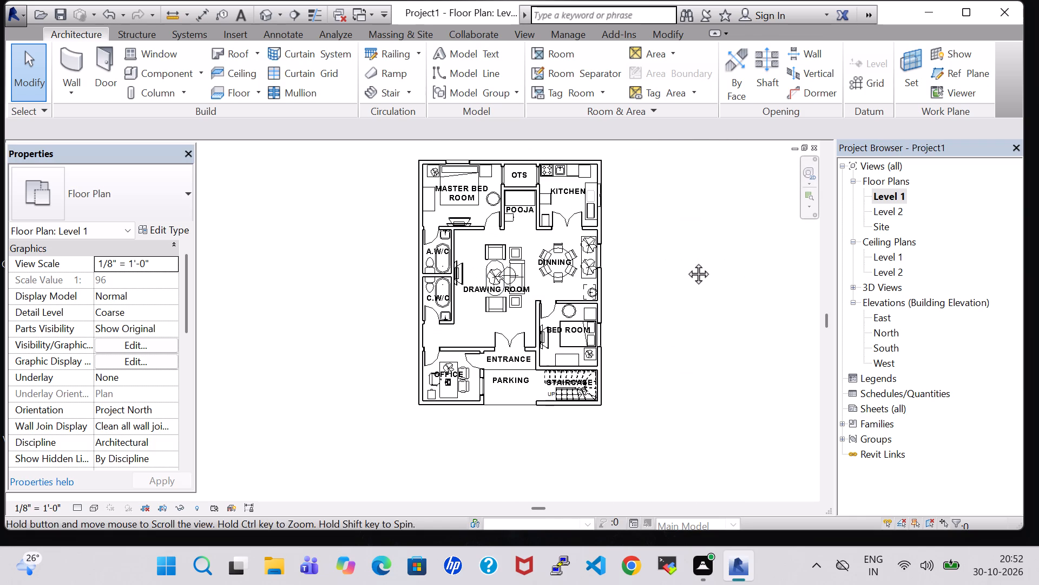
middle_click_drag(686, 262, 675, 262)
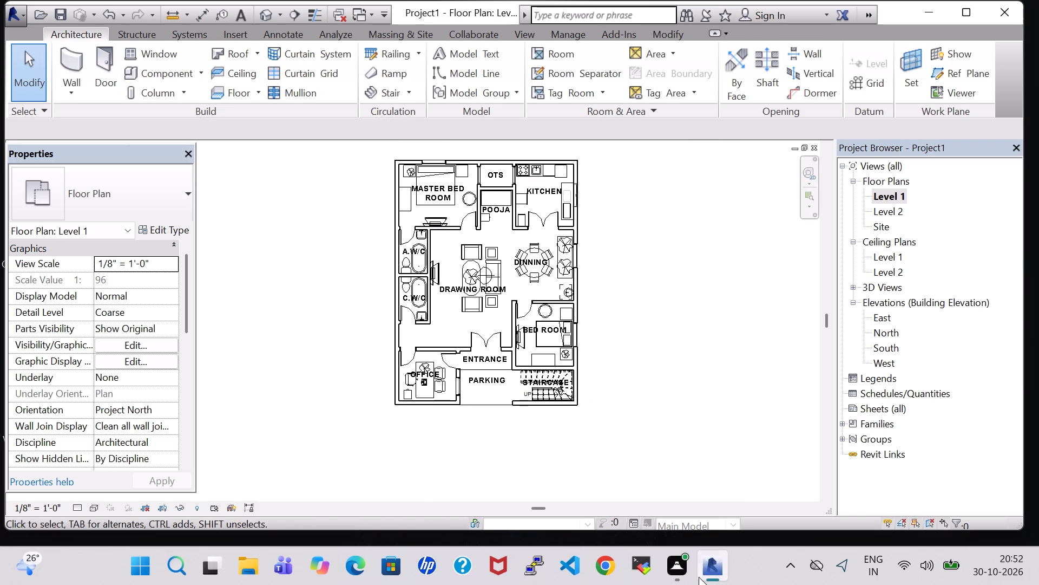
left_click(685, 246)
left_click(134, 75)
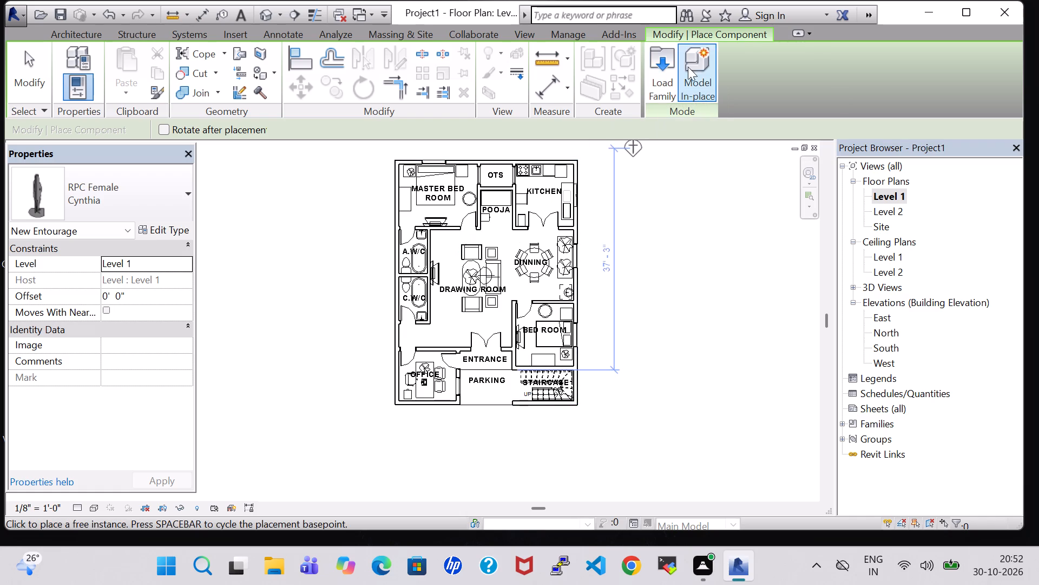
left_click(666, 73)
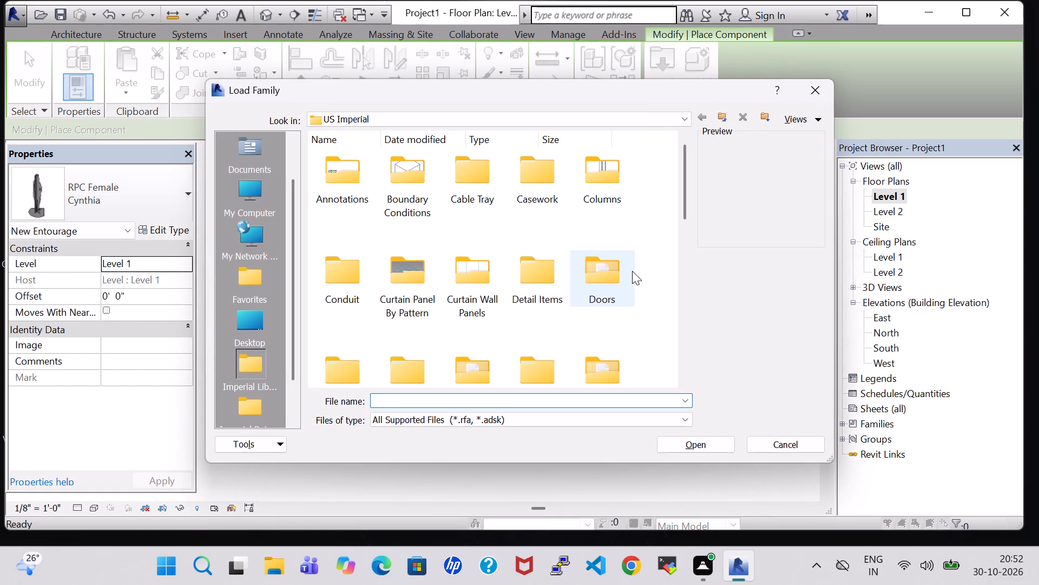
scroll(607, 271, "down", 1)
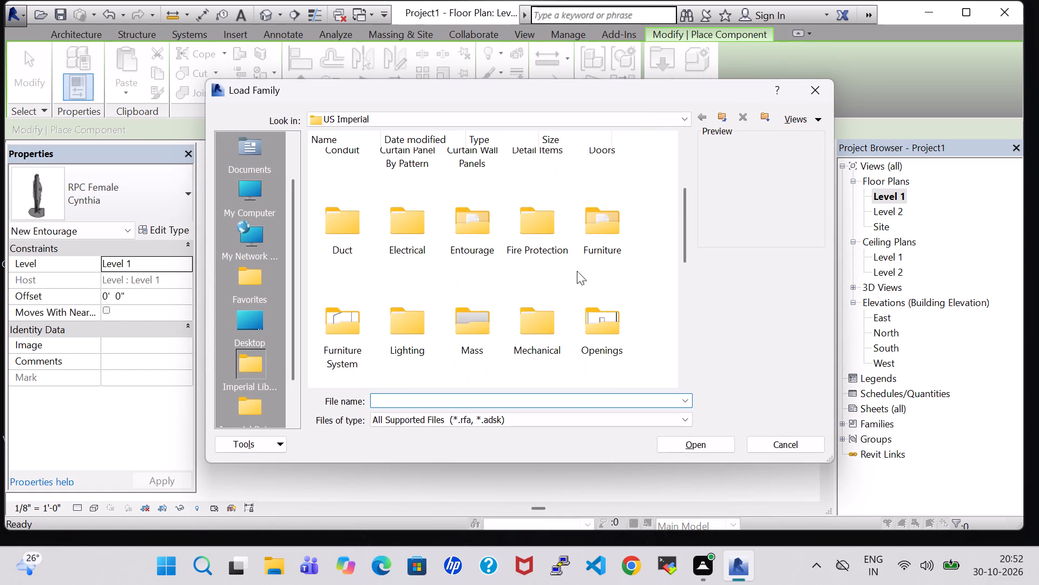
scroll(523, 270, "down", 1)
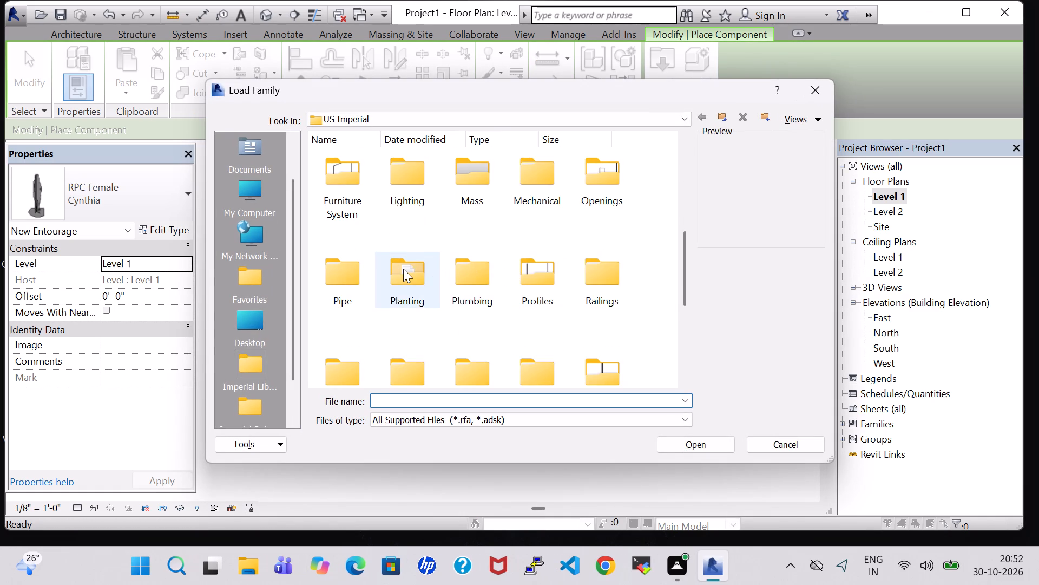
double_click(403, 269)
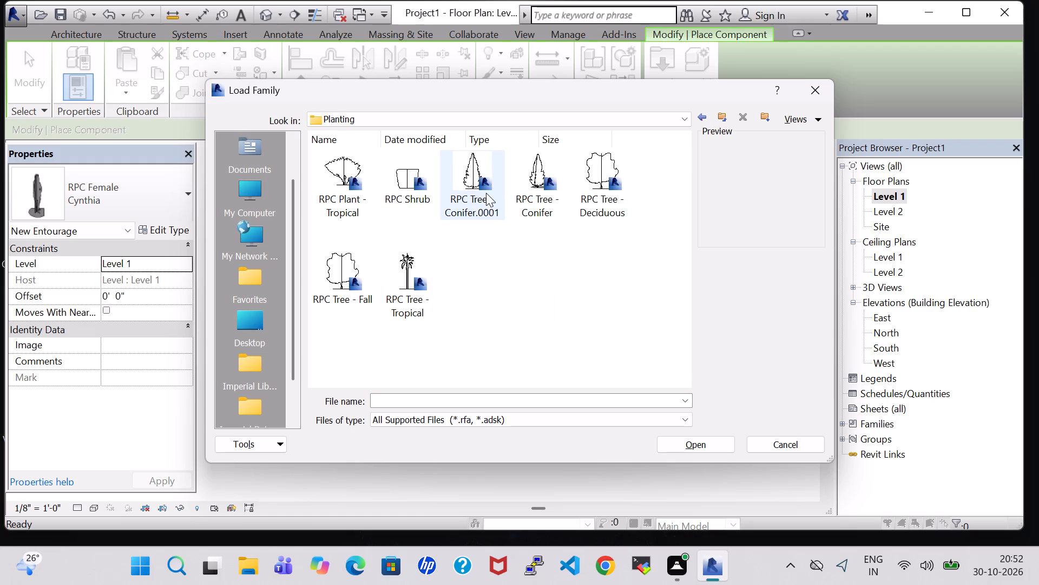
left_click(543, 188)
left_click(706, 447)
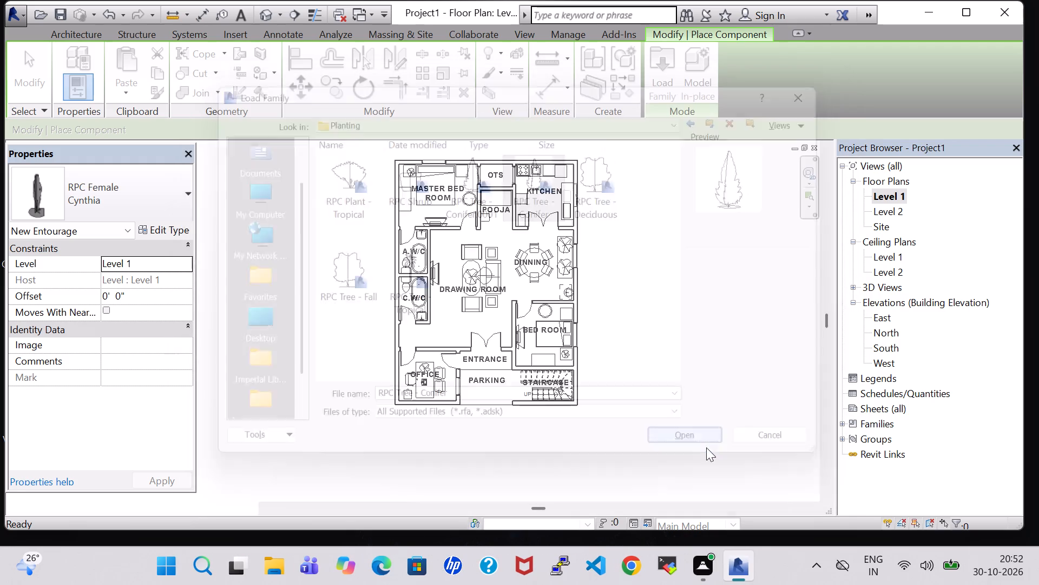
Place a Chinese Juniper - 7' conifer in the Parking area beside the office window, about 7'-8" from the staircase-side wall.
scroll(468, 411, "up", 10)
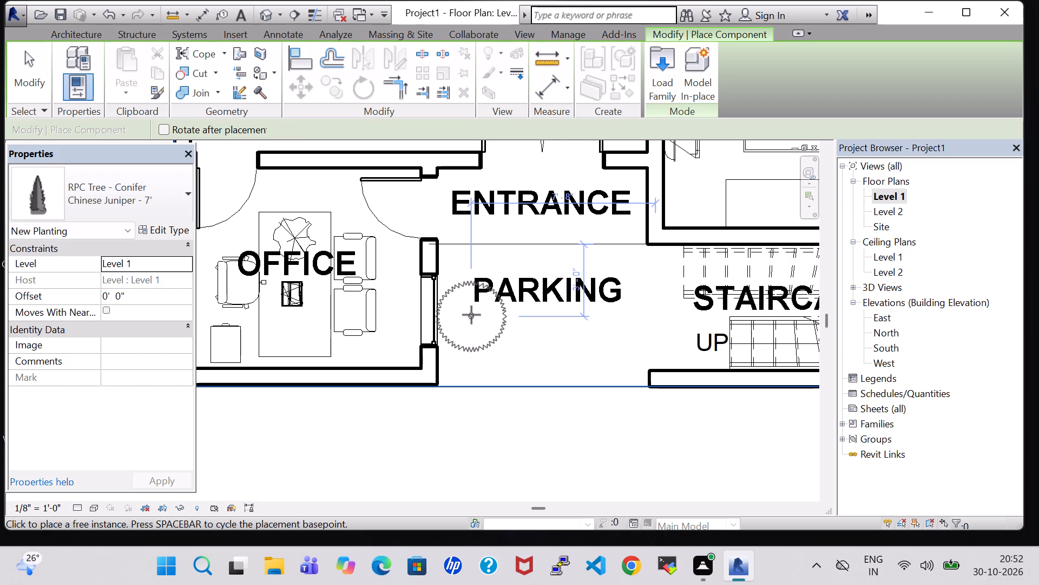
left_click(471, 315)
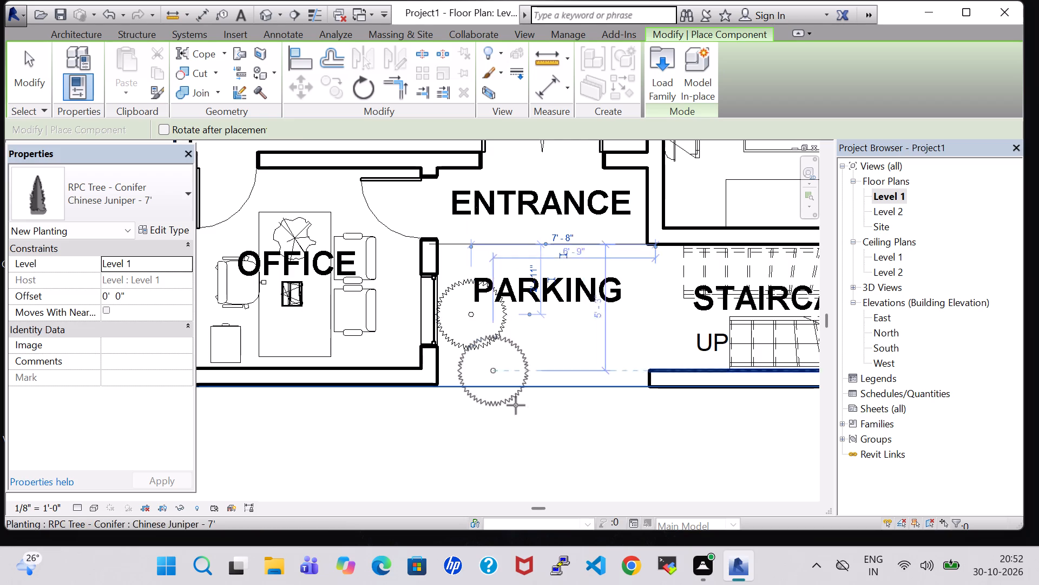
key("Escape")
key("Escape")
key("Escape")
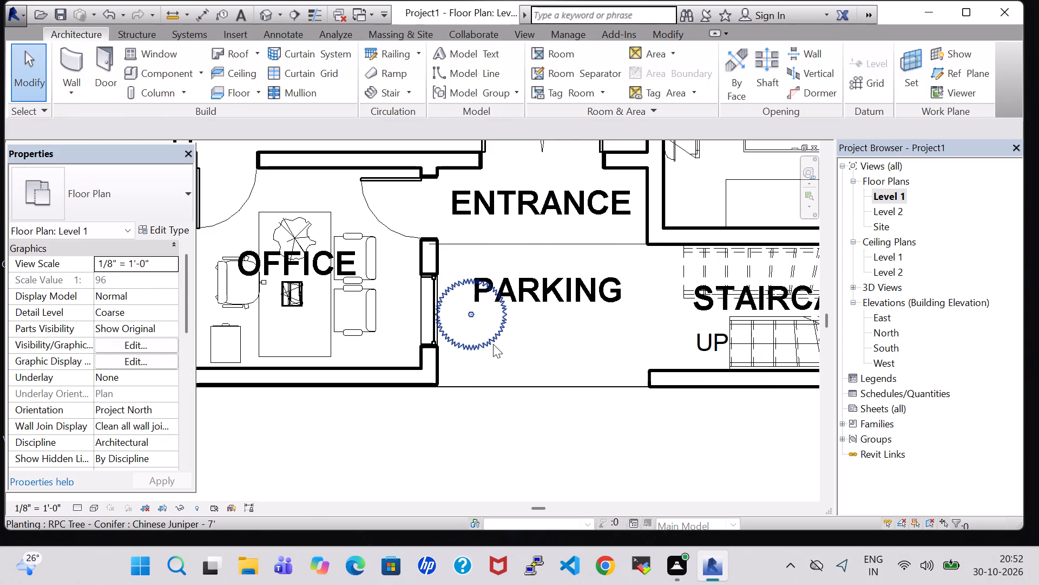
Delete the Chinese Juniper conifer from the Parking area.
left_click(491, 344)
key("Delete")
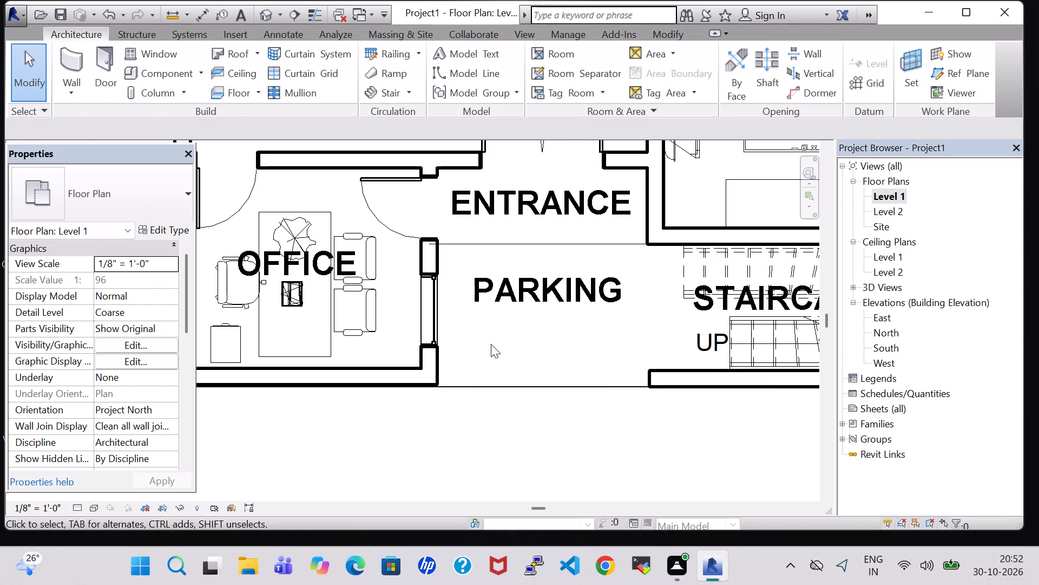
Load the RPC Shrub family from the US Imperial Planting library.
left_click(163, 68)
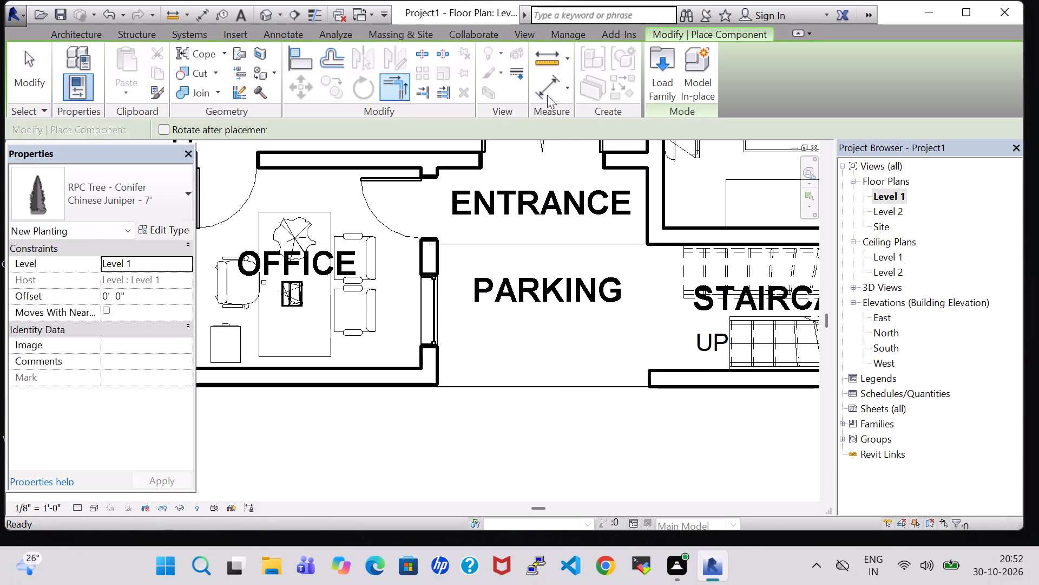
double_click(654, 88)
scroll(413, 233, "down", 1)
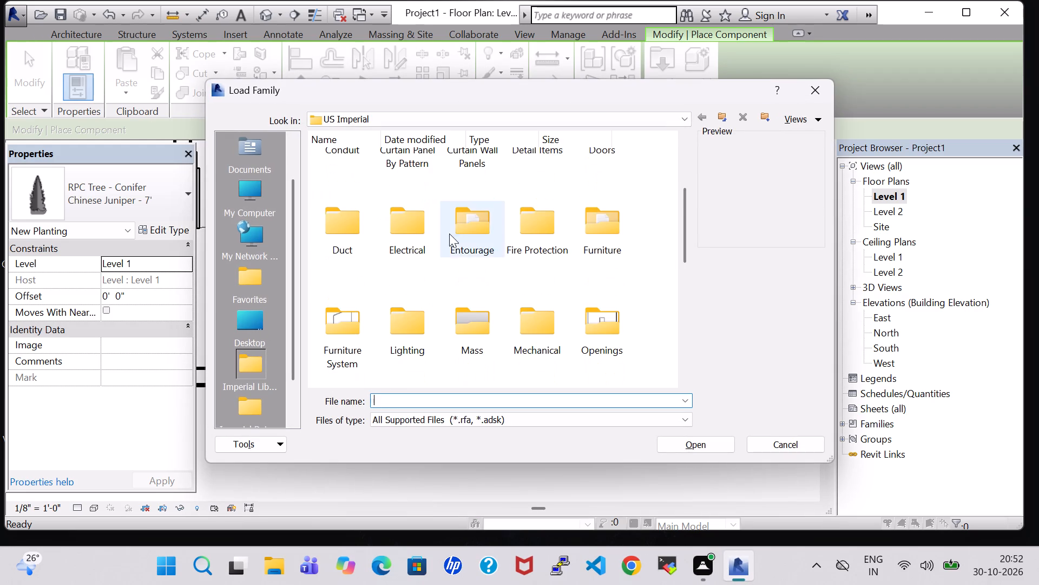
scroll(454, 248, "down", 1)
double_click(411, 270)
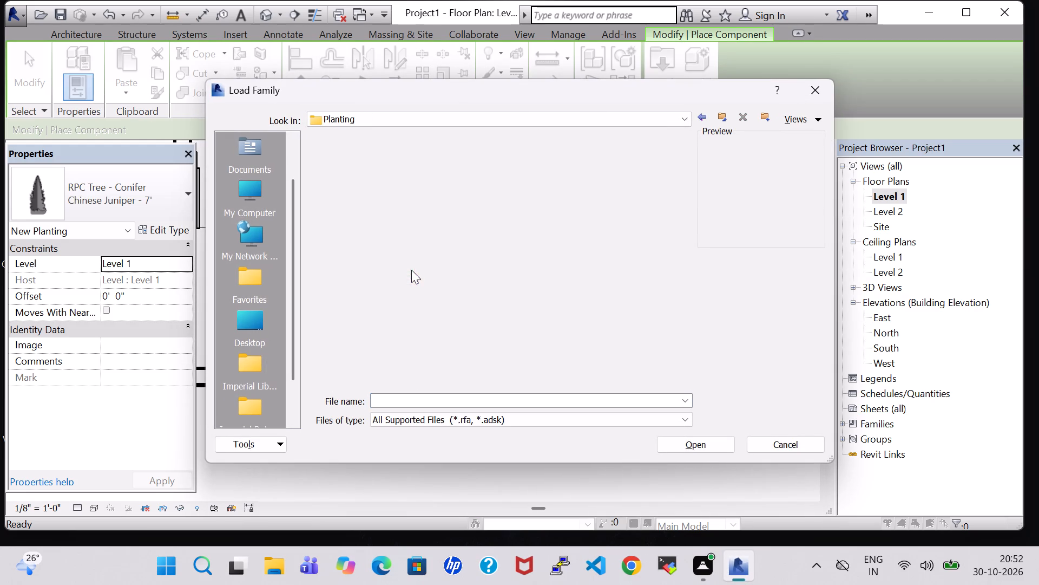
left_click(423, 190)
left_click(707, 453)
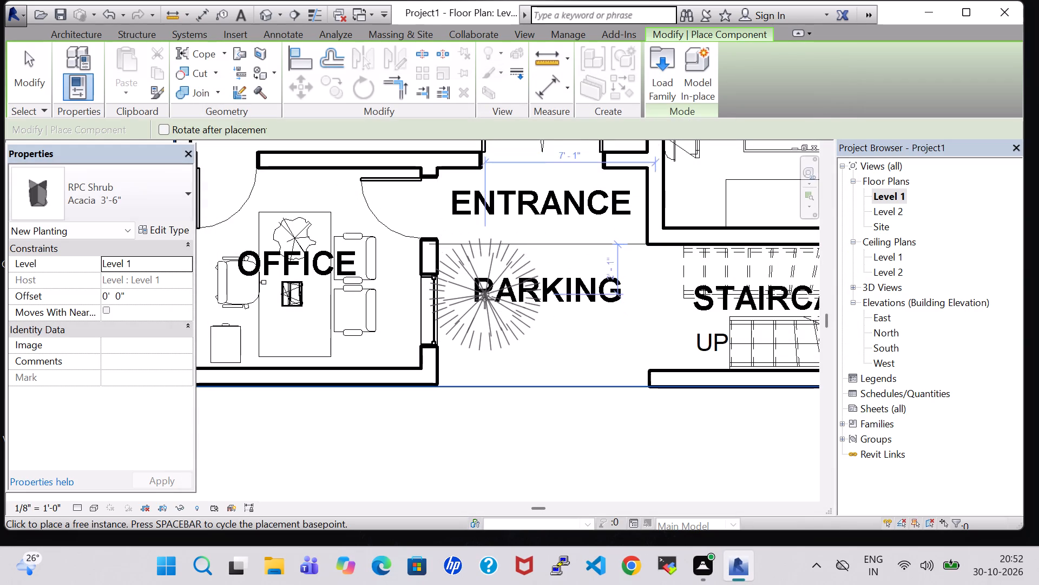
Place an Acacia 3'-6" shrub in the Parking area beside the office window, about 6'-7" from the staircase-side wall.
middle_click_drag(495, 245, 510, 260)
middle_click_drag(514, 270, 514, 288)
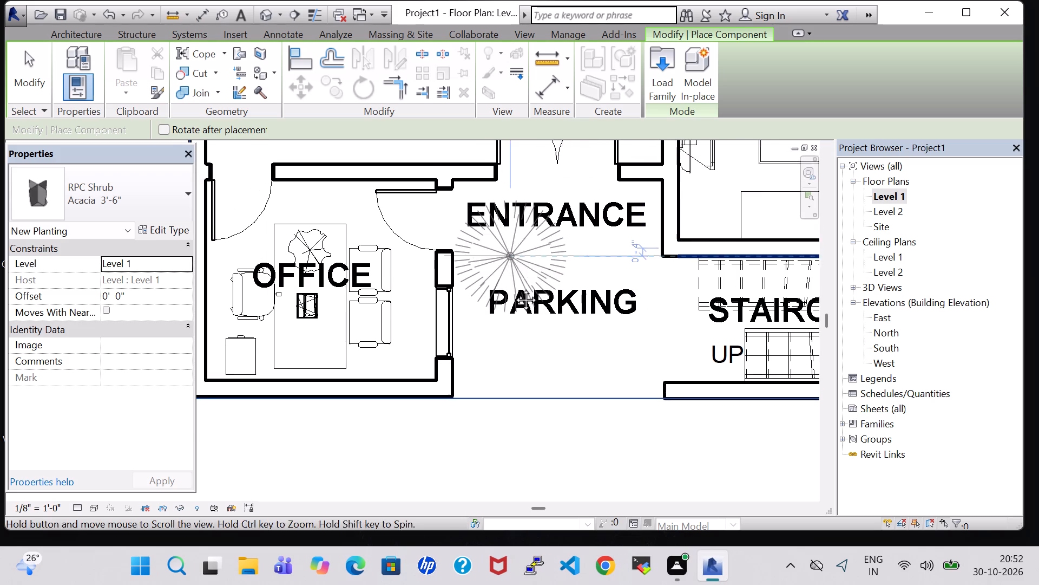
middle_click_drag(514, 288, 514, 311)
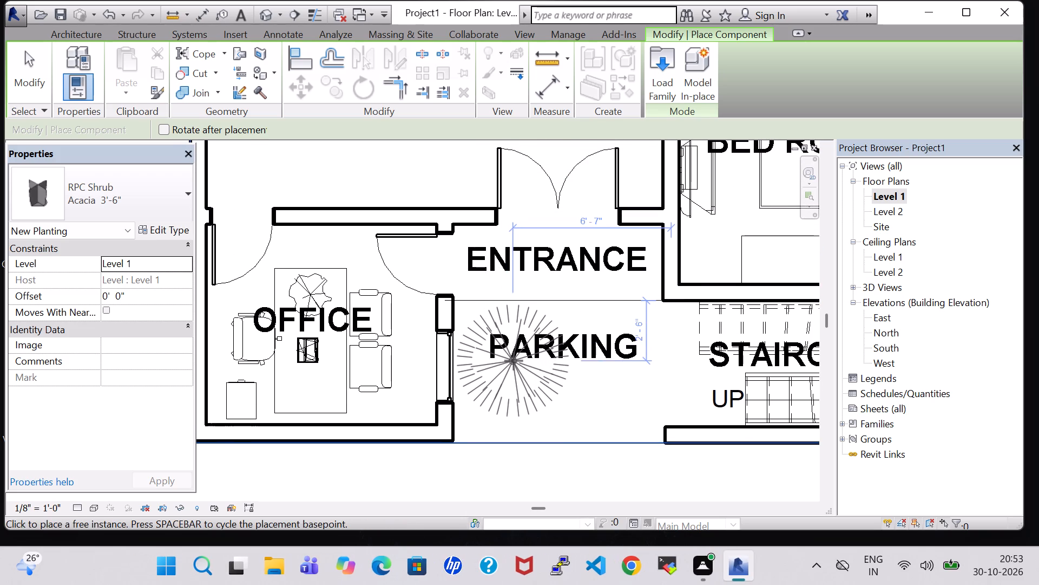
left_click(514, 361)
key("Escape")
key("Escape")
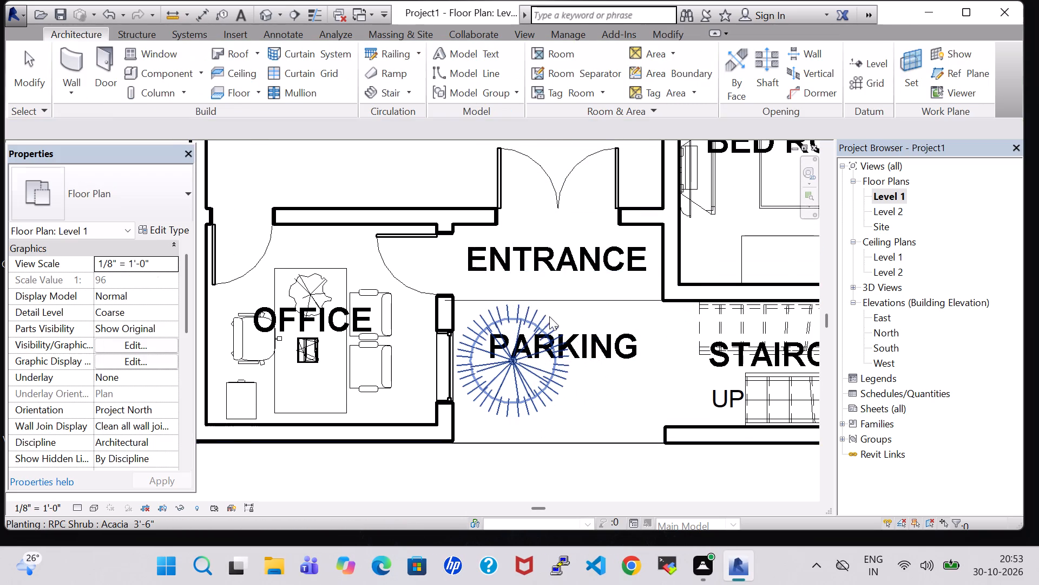
Examine the furnished layout in the 3D top view to check how the new parking shrub appears.
left_click(269, 20)
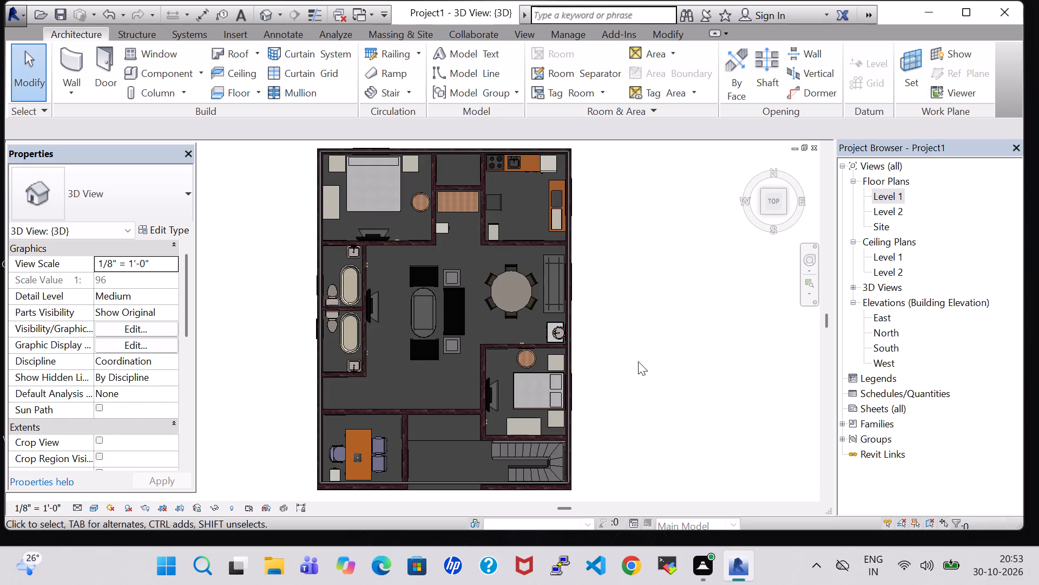
middle_click(640, 311, "shift")
middle_click(639, 327, "shift")
middle_click(639, 329, "shift")
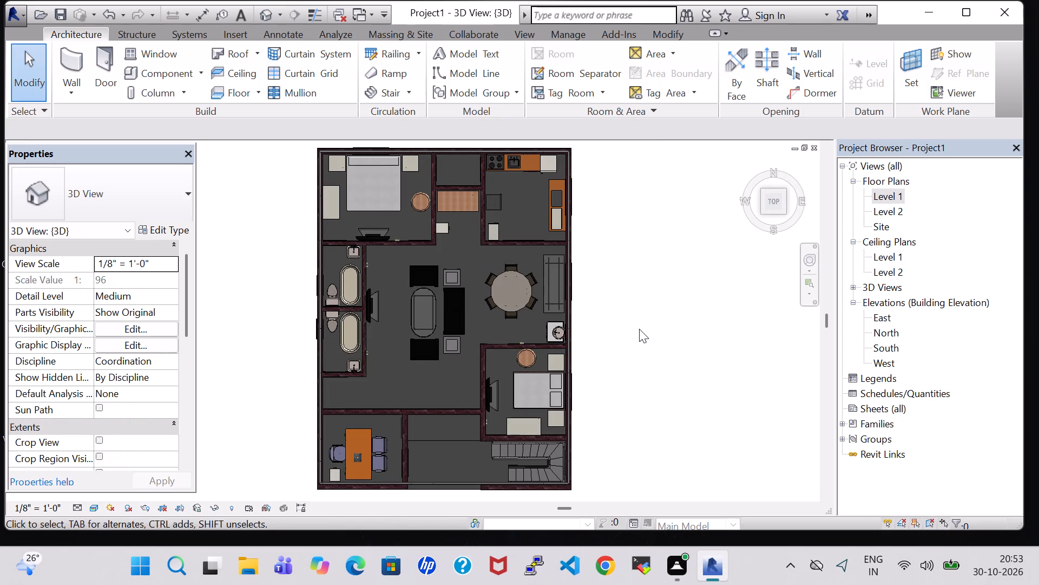
scroll(639, 329, "up", 2)
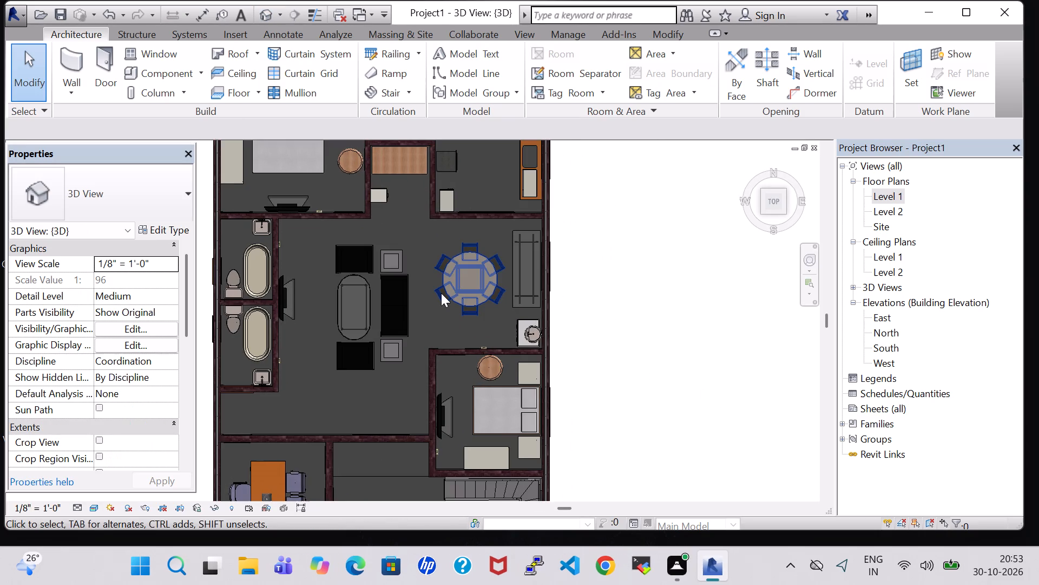
scroll(441, 293, "up", 4)
scroll(672, 305, "down", 2)
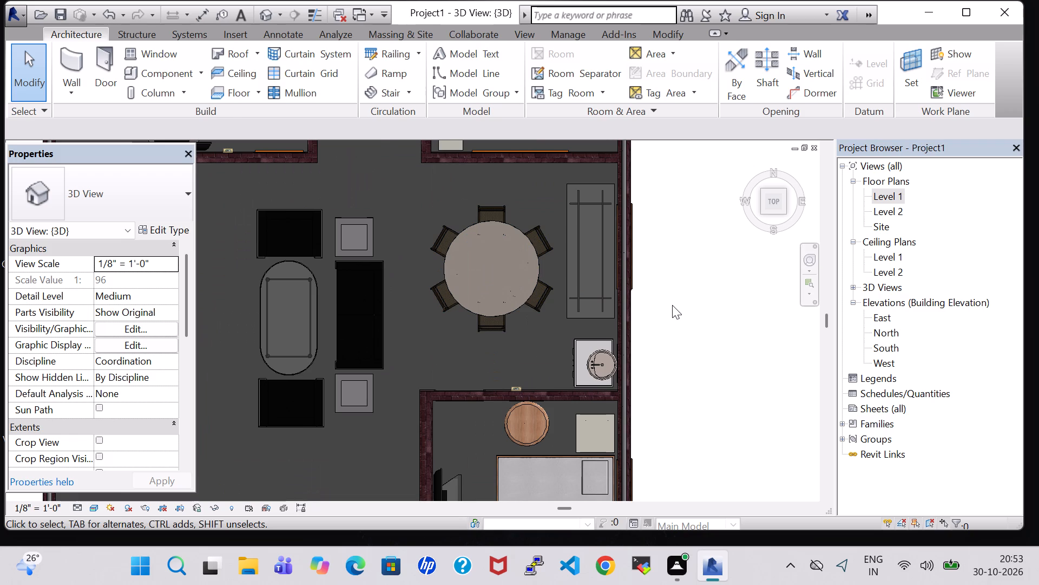
scroll(672, 305, "down", 3)
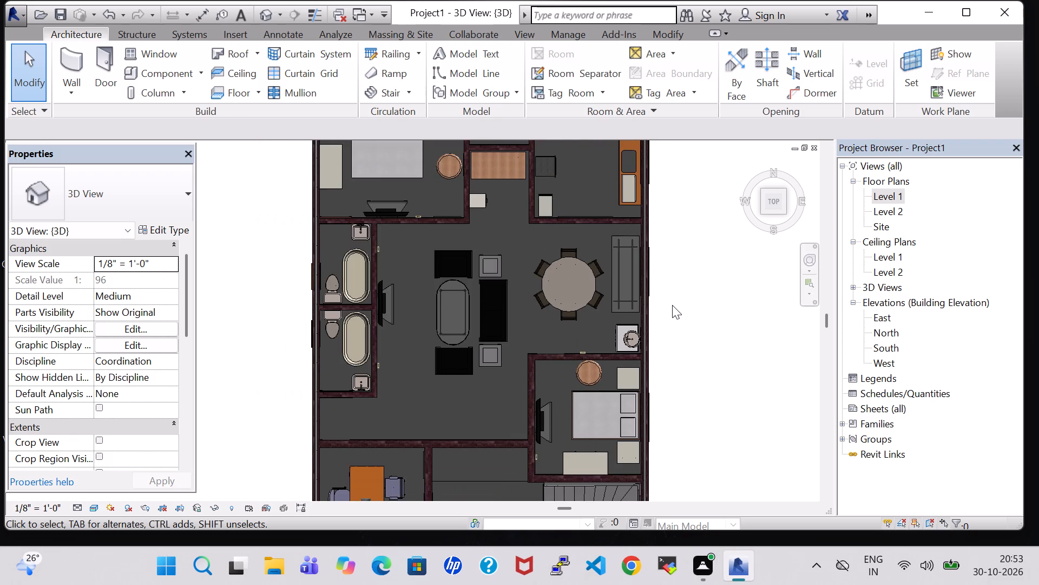
scroll(672, 305, "down", 1)
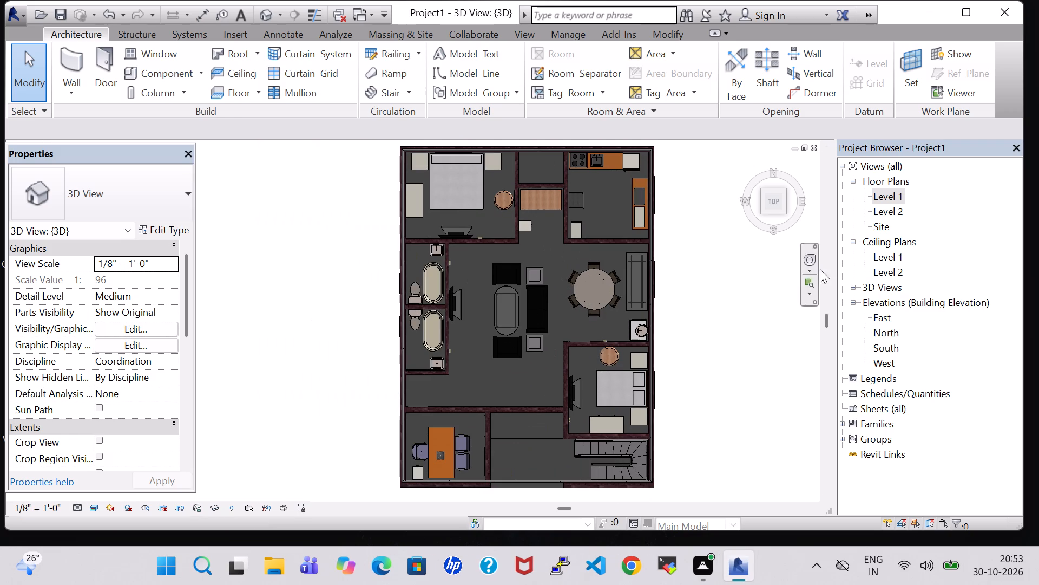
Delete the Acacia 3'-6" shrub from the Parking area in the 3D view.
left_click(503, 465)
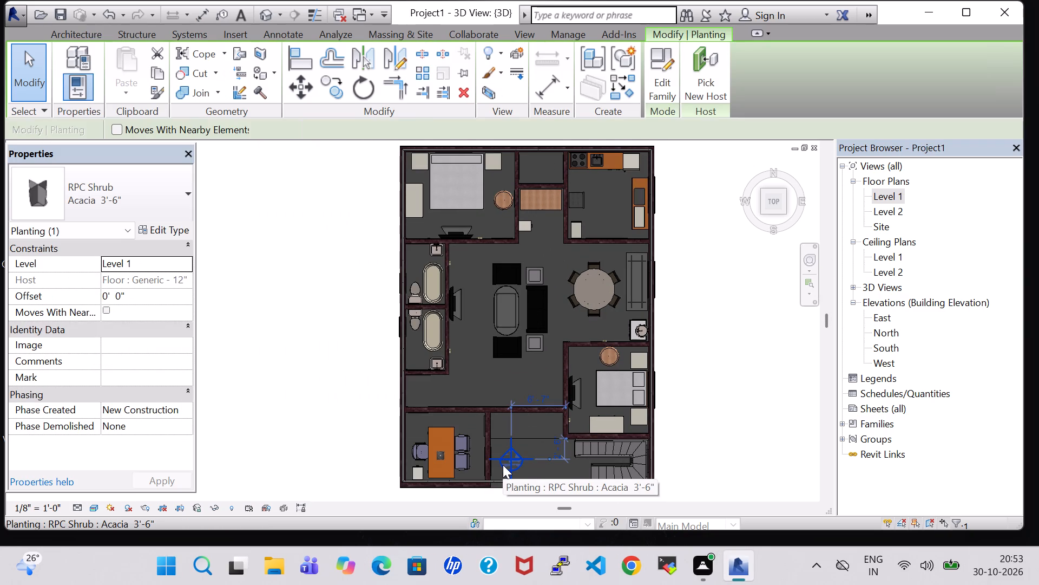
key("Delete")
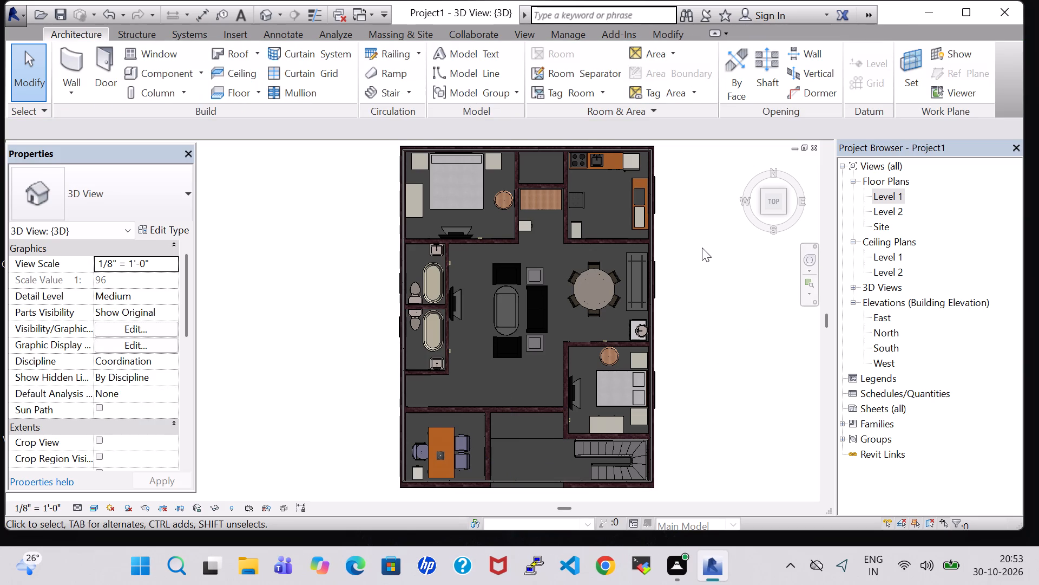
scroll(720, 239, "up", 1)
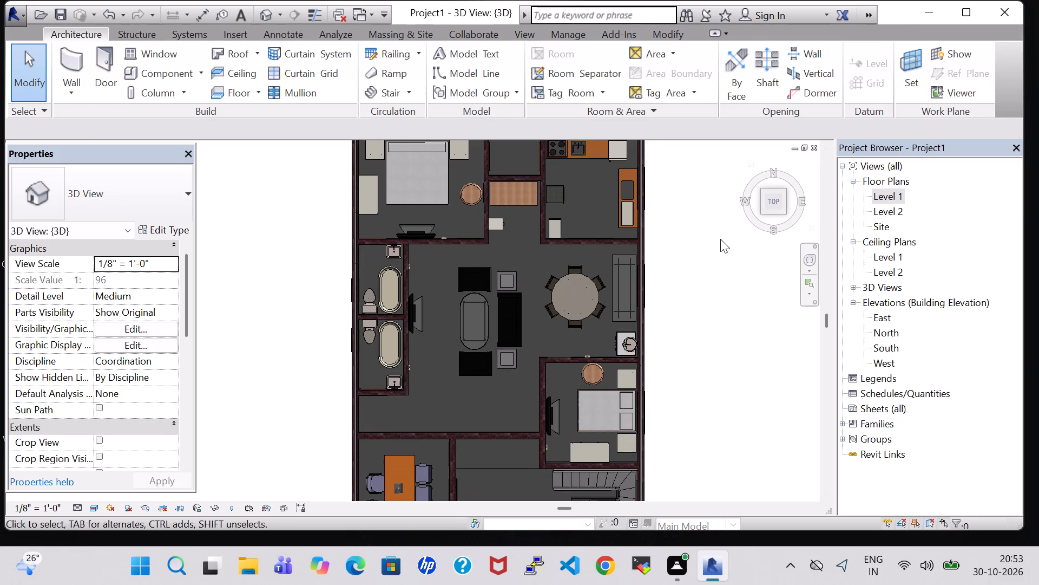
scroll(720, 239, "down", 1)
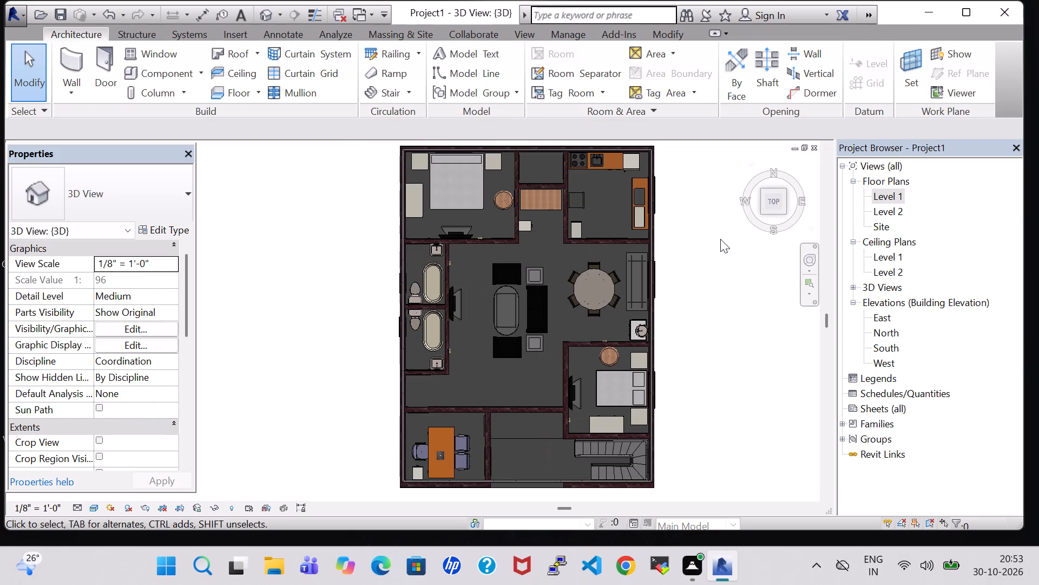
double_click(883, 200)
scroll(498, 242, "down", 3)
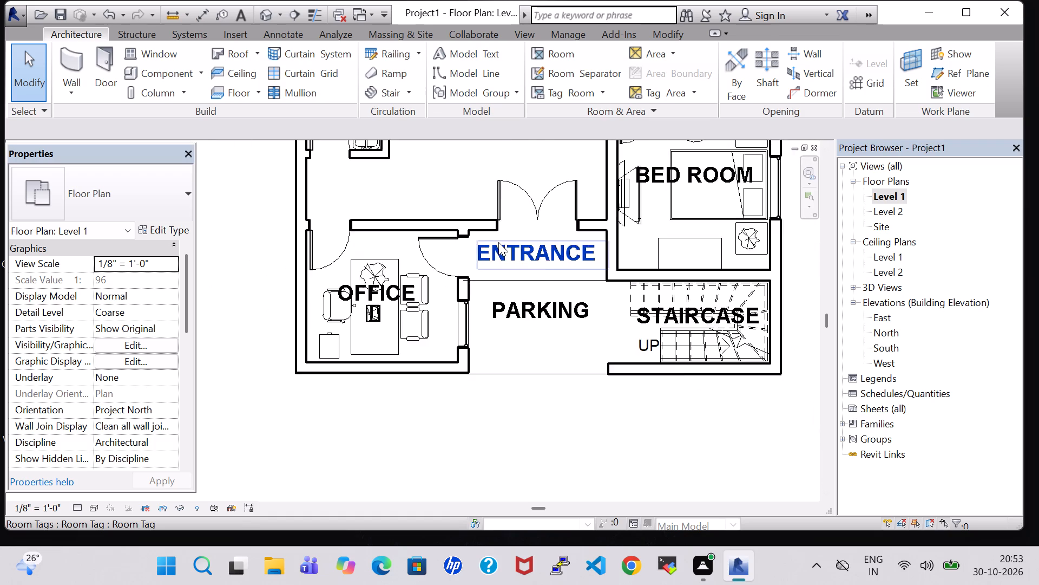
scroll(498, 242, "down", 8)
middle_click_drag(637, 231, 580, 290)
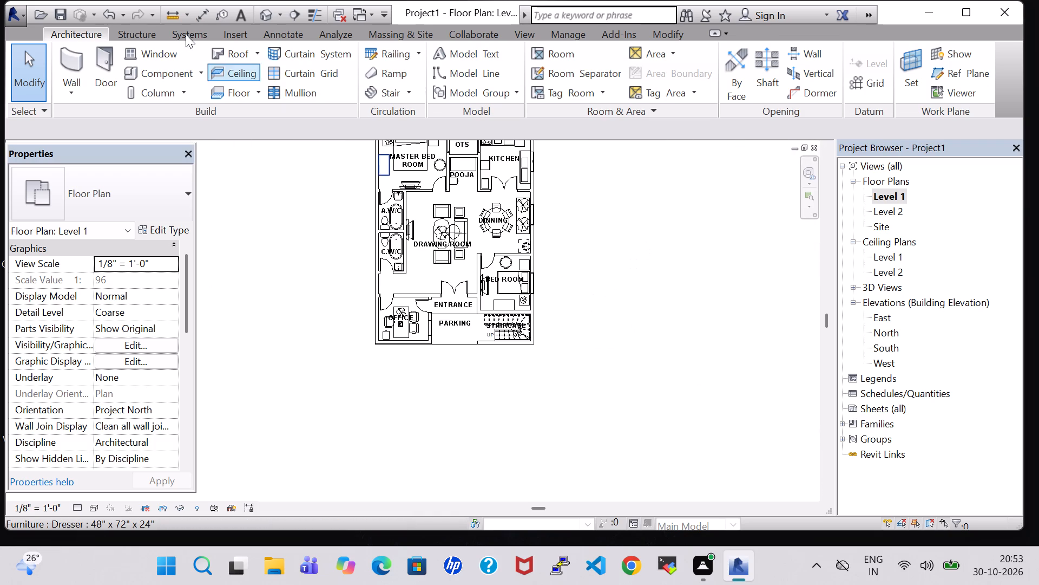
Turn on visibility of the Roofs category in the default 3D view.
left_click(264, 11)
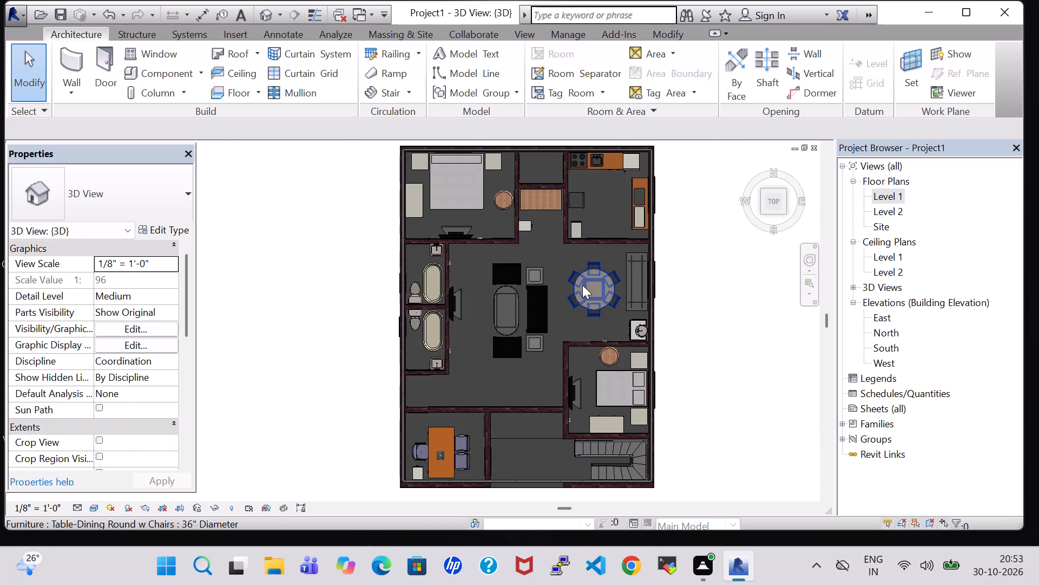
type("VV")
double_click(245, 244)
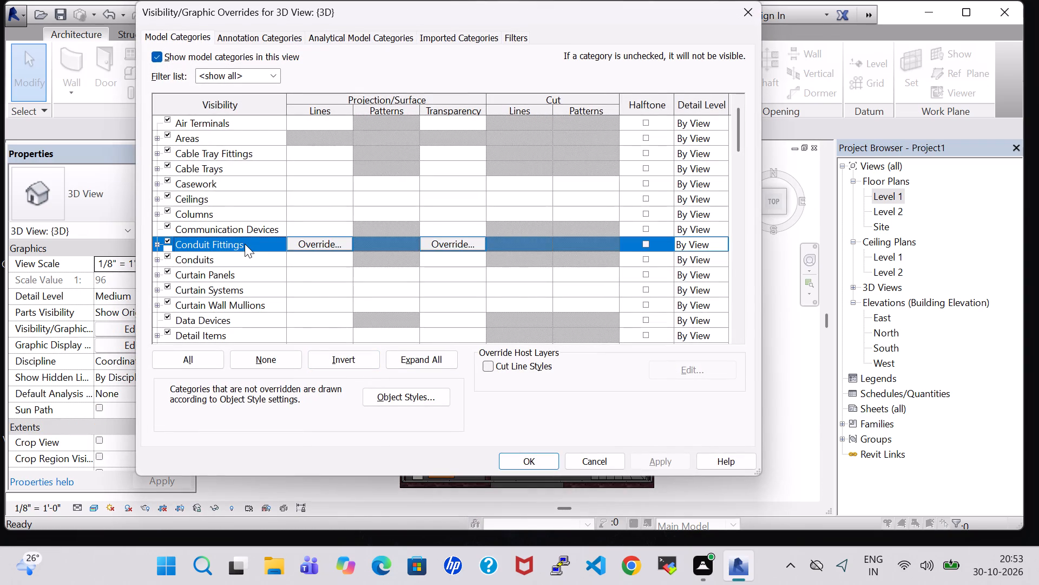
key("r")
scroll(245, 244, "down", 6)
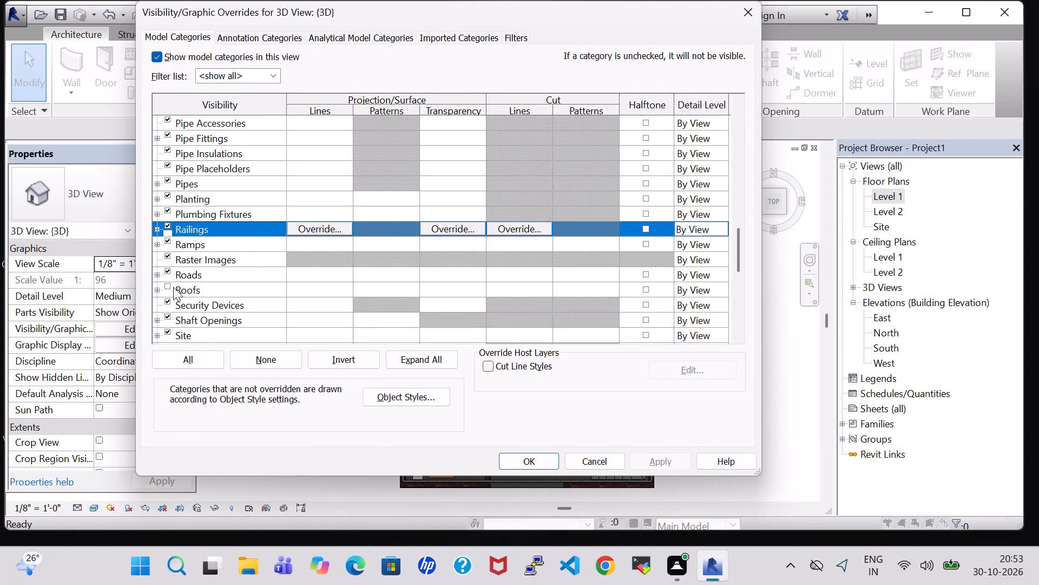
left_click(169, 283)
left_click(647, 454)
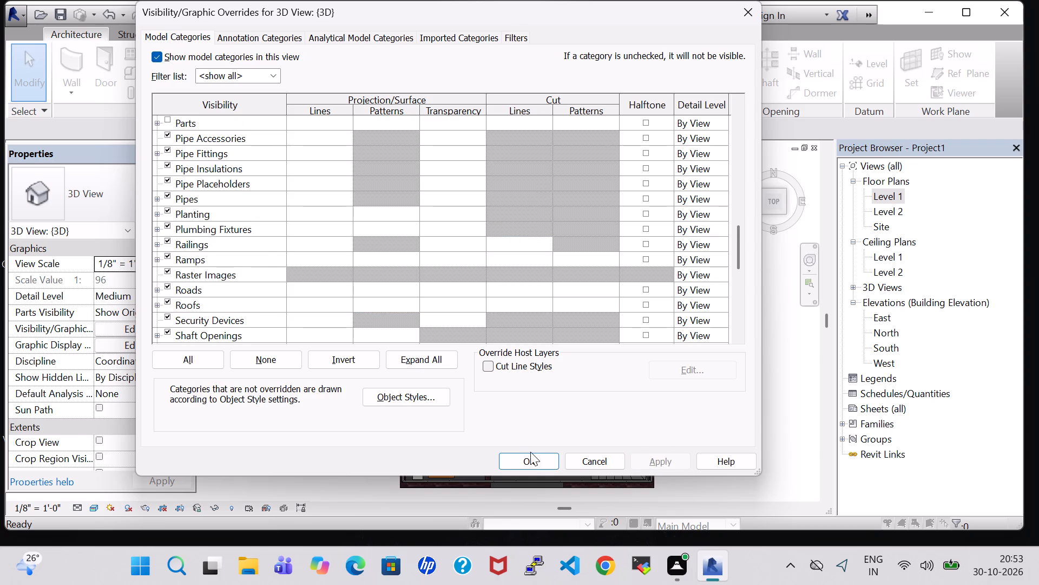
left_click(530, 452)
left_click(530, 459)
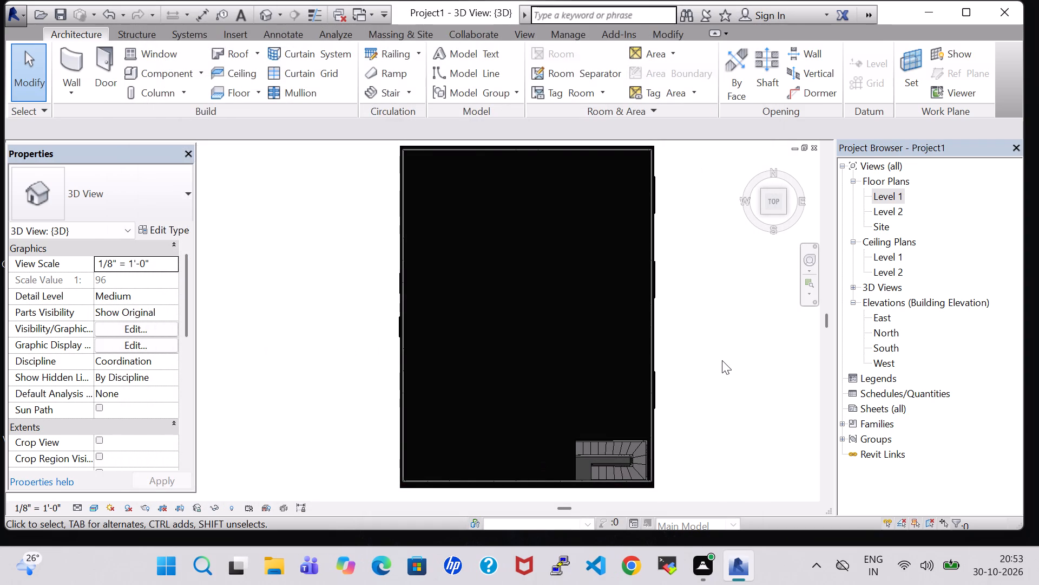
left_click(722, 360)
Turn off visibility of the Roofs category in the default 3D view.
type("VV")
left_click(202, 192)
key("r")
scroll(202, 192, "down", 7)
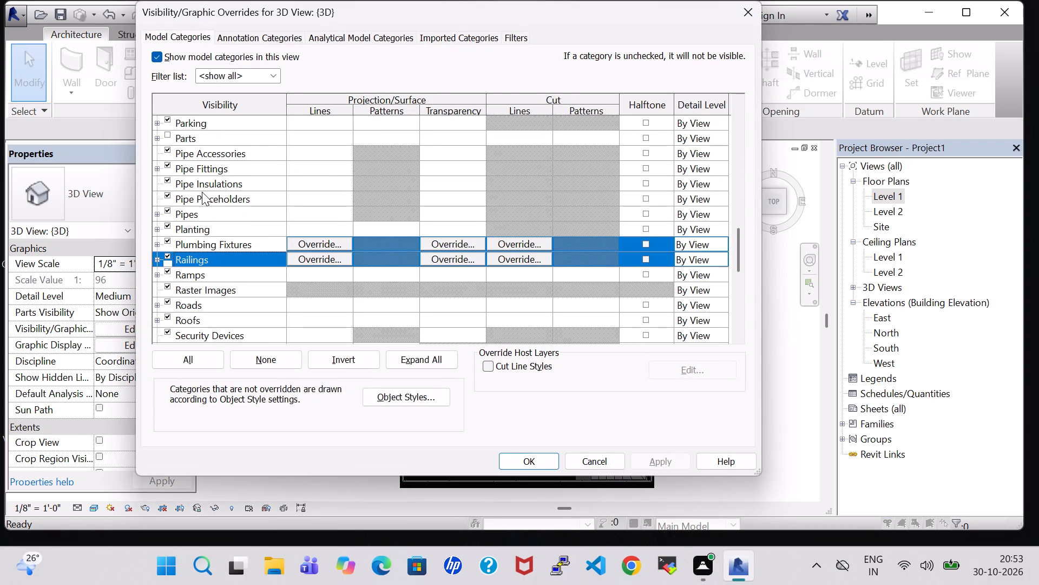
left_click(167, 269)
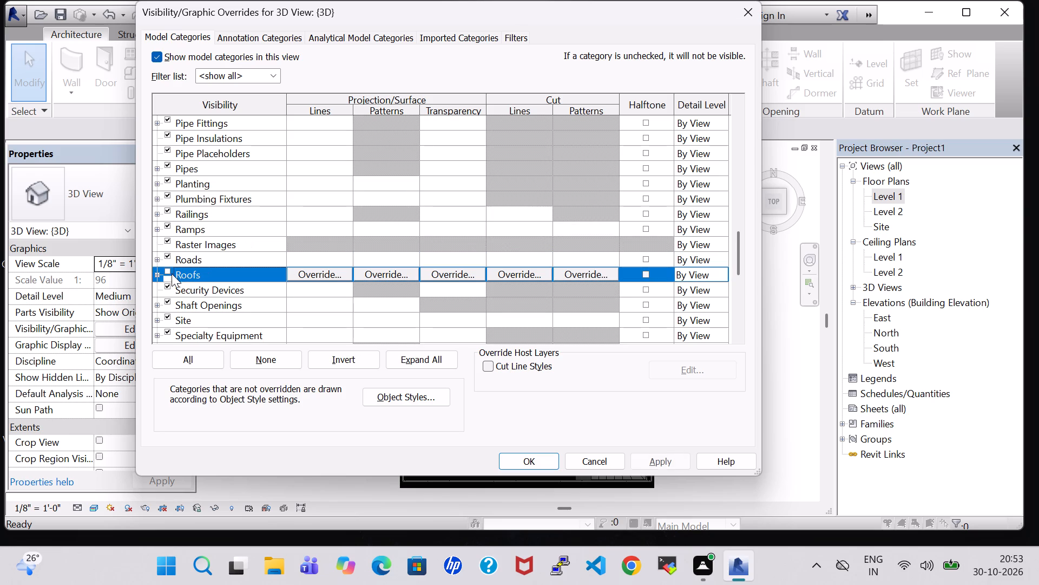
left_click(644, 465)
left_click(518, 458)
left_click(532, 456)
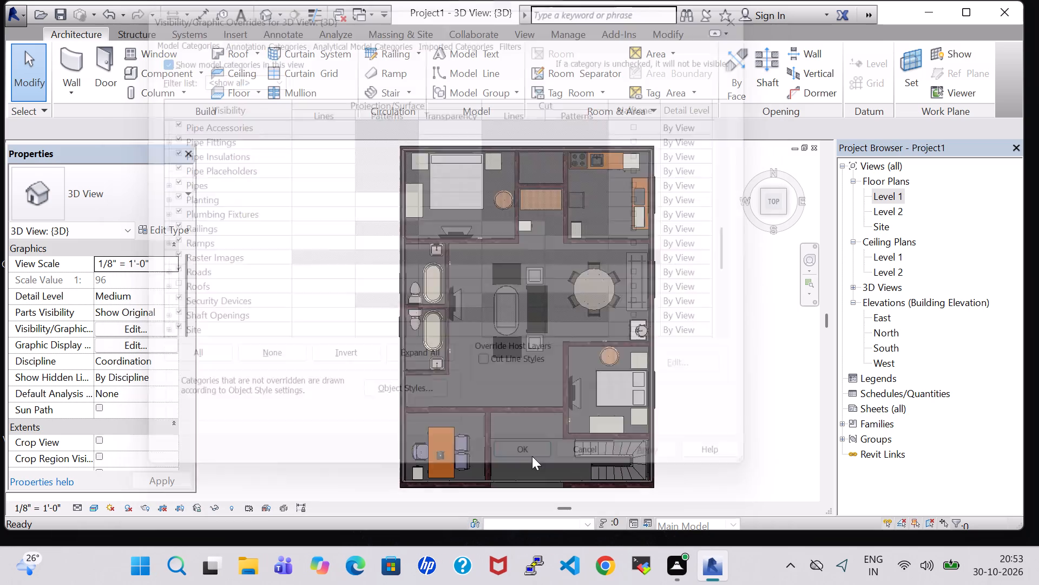
Reopen the Level 1 floor plan and examine the furnished layout for remaining empty spots.
double_click(886, 198)
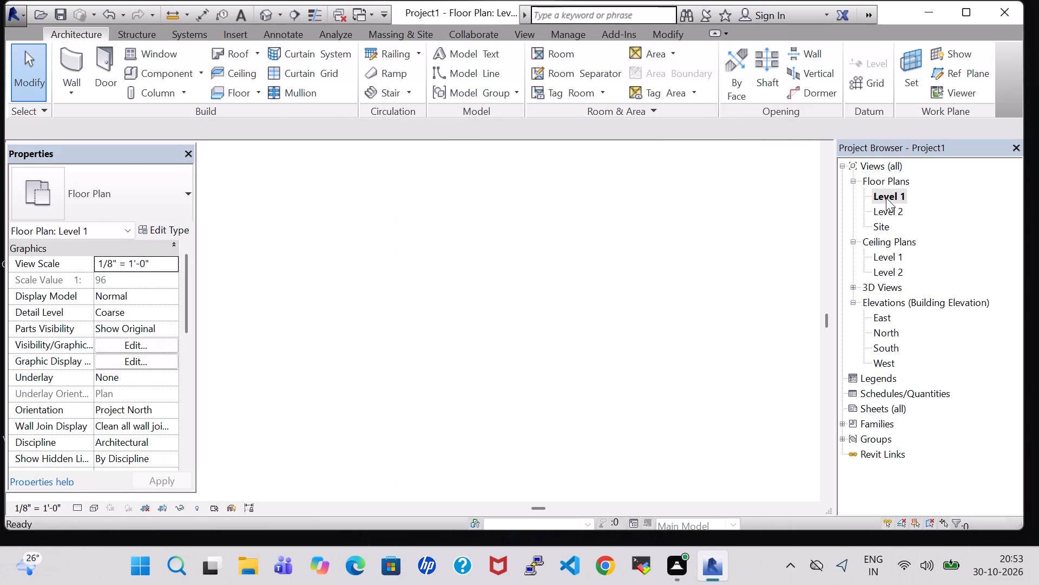
scroll(444, 206, "up", 6)
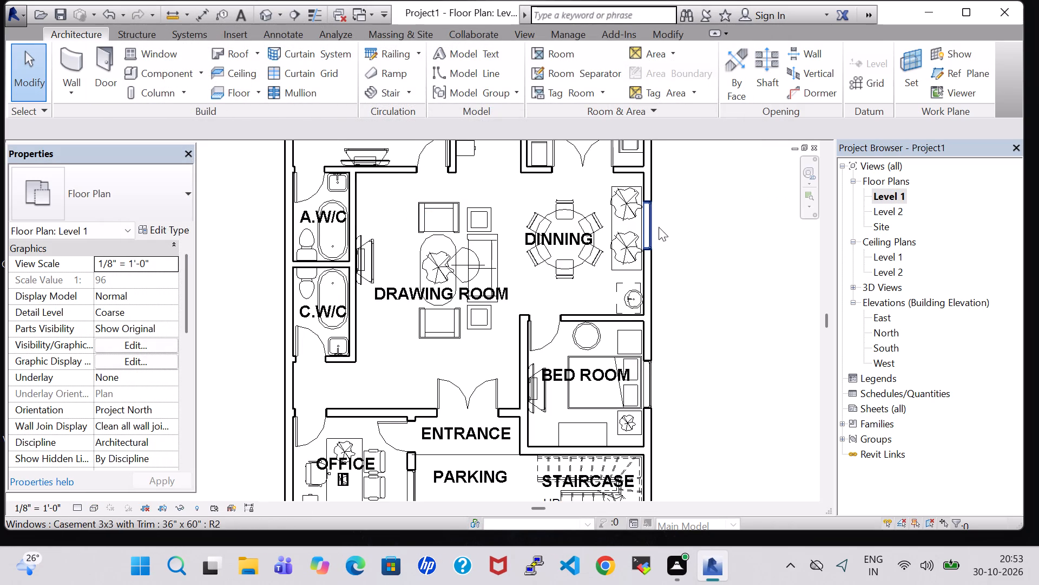
middle_click_drag(654, 234, 663, 260)
scroll(663, 260, "down", 1)
middle_click_drag(733, 250, 686, 257)
scroll(686, 257, "down", 1)
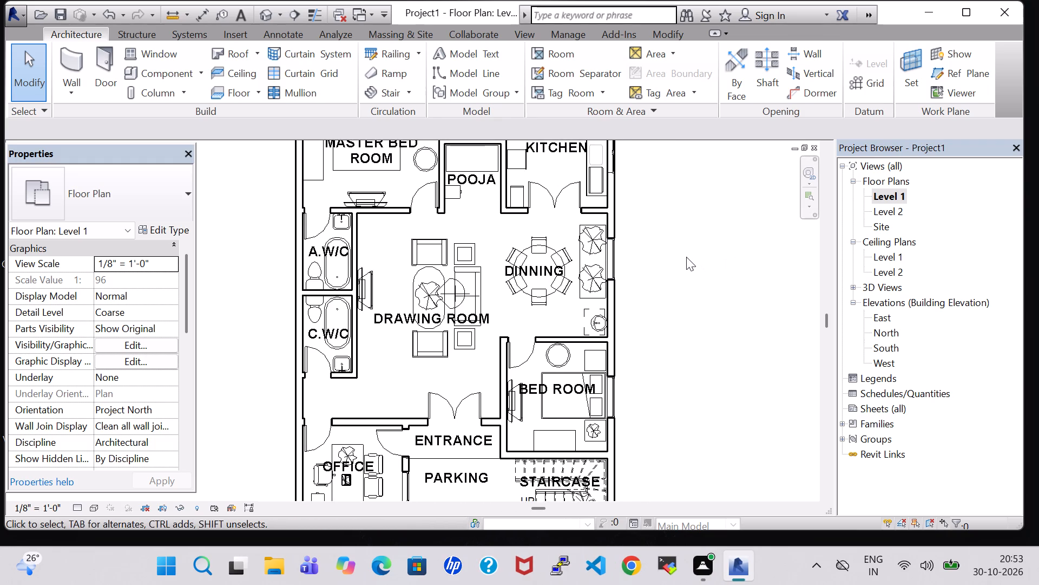
middle_click_drag(687, 218, 682, 260)
scroll(682, 260, "down", 1)
middle_click_drag(684, 308, 663, 295)
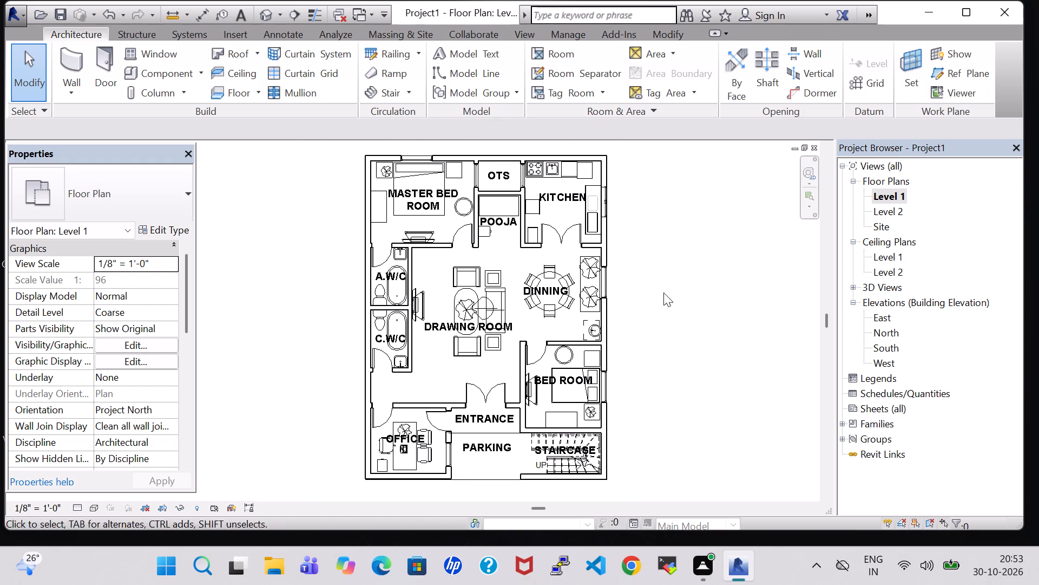
Load the Table-Ellipse family from the Tables folder of the US Imperial Furniture library.
left_click(149, 80)
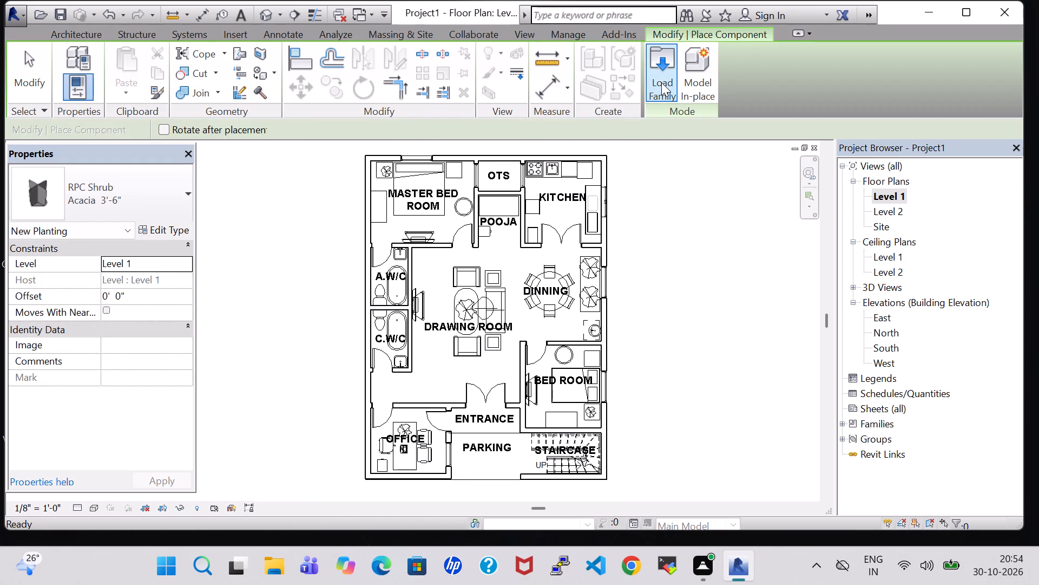
left_click(661, 82)
scroll(575, 230, "down", 2)
scroll(573, 230, "up", 1)
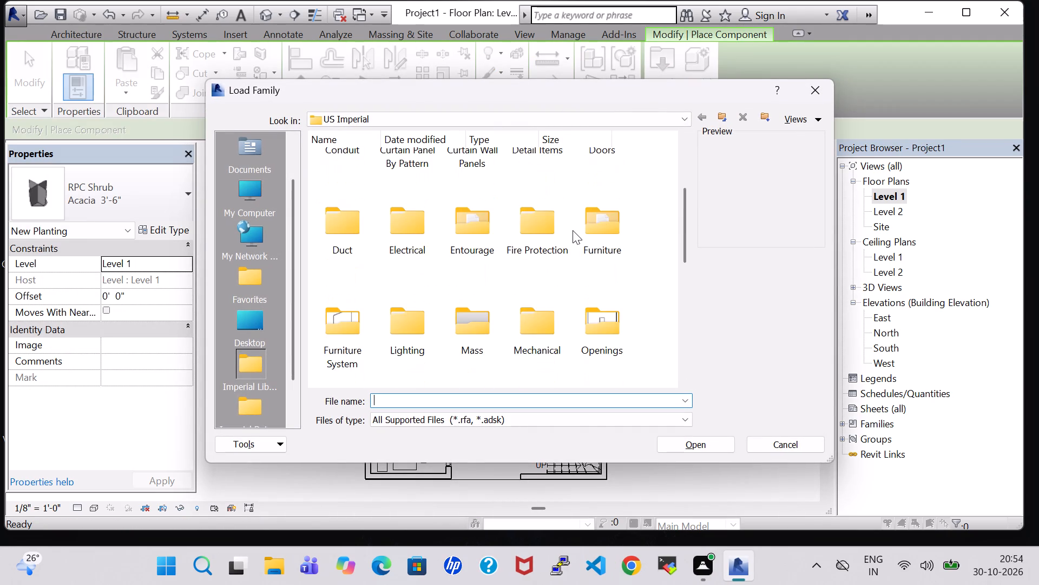
scroll(580, 220, "up", 1)
scroll(602, 262, "down", 1)
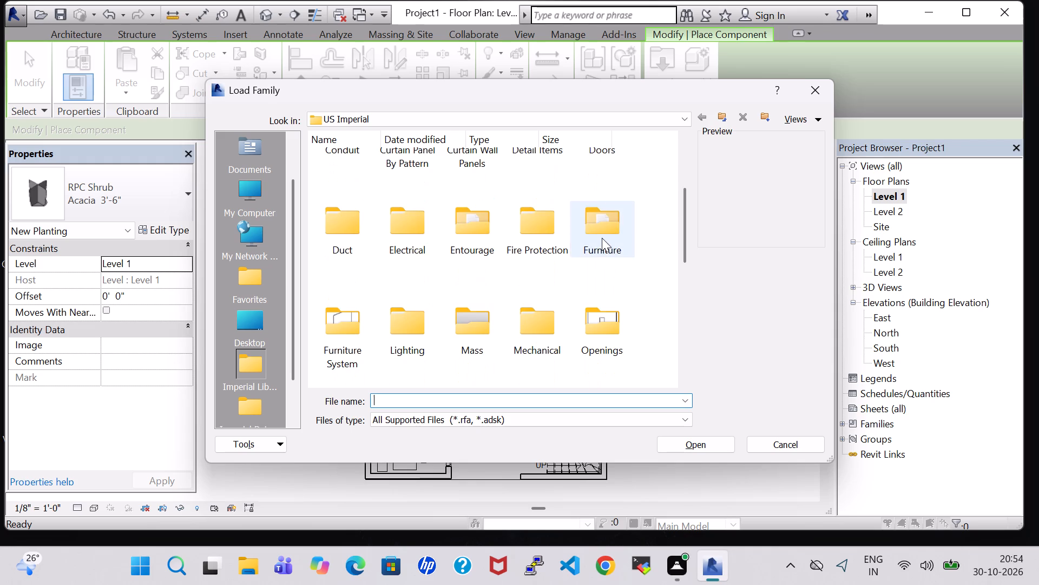
double_click(602, 238)
double_click(520, 185)
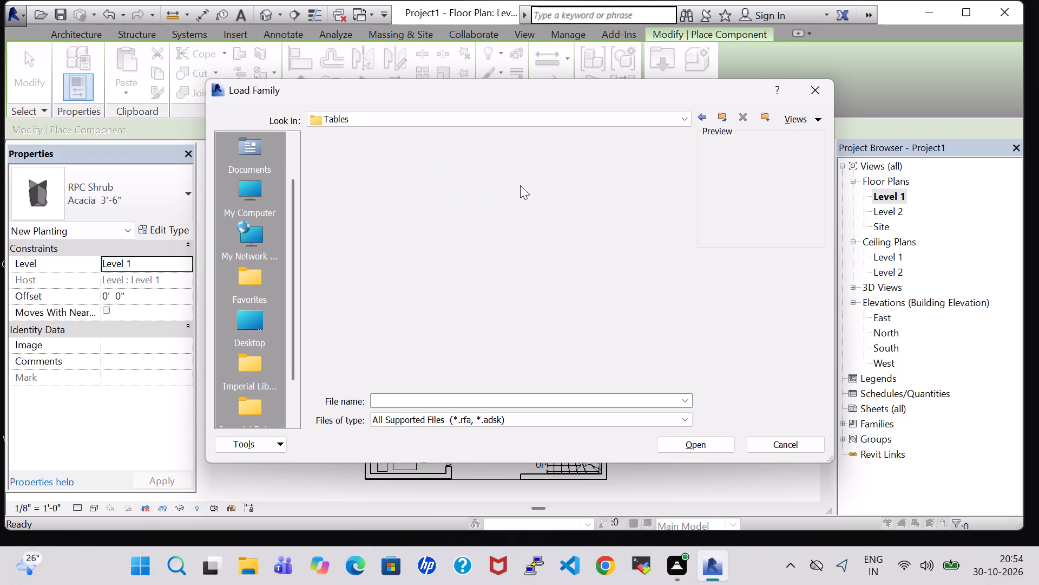
left_click(415, 259)
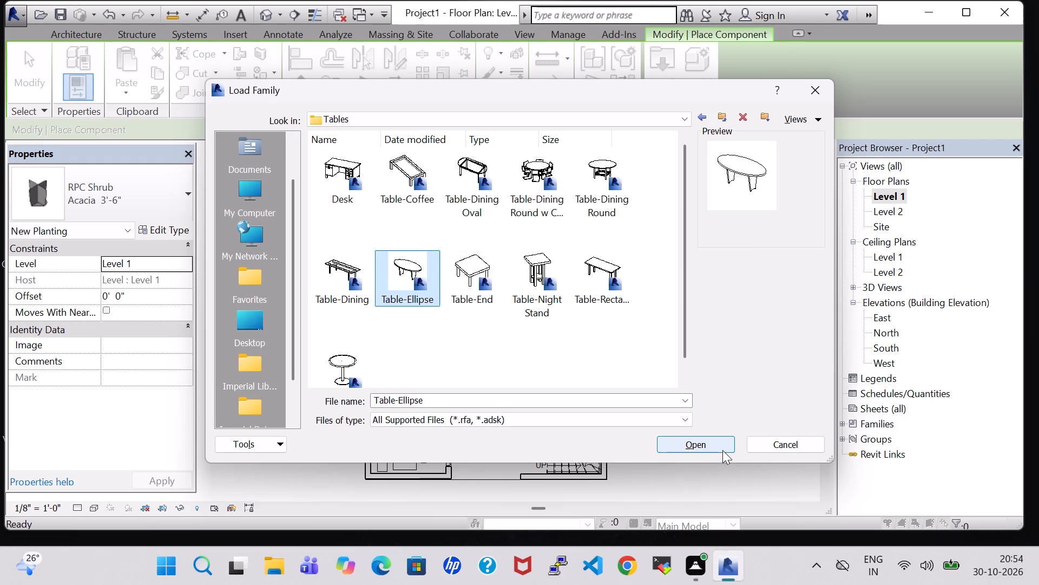
left_click(722, 450)
Place a 72" x 36" Table-Ellipse in the Drawing Room corner beside the A.W/C, centred about 2'-1" from the Master Bed Room wall.
scroll(433, 270, "up", 10)
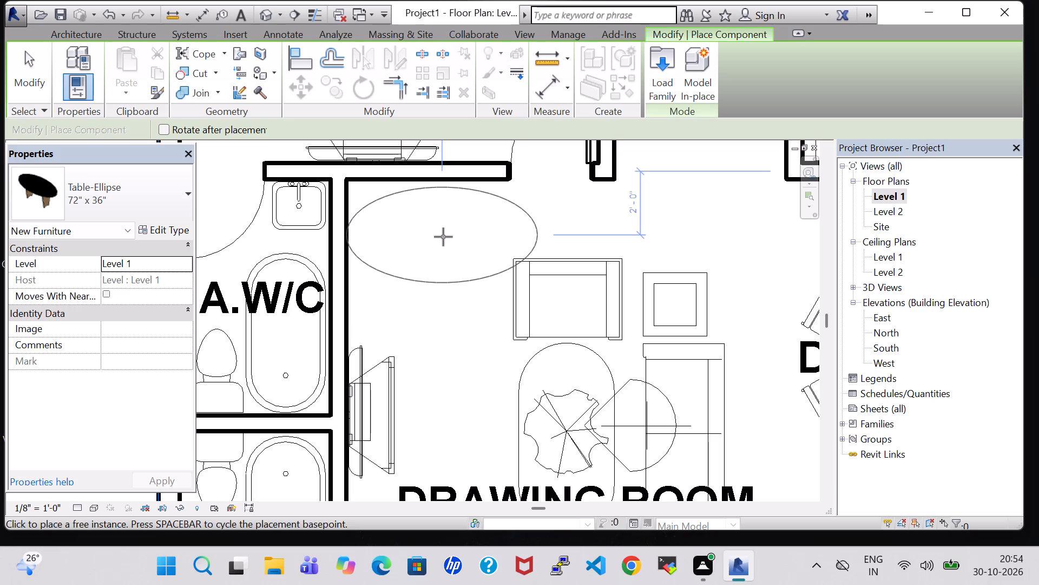
left_click(443, 237)
key("Escape")
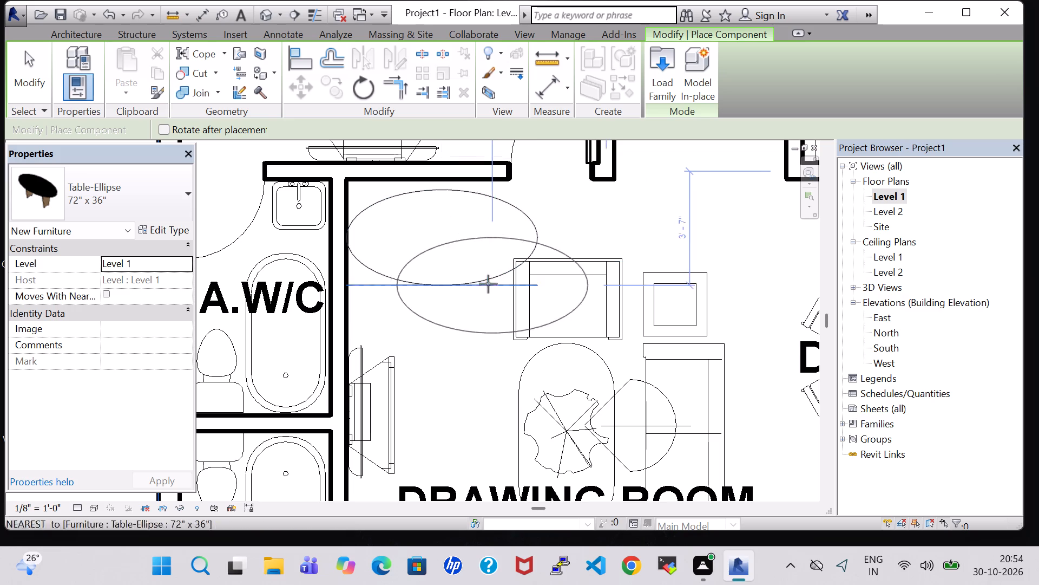
key("Escape")
Set the Length of the elliptical table's type to 3'-0".
scroll(455, 305, "down", 3)
left_click(478, 232)
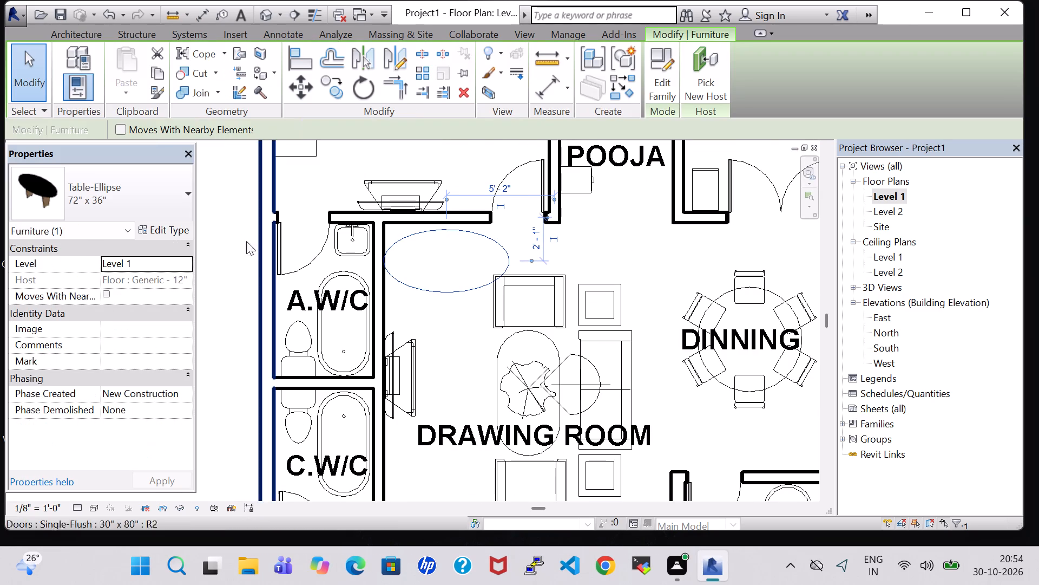
left_click(177, 235)
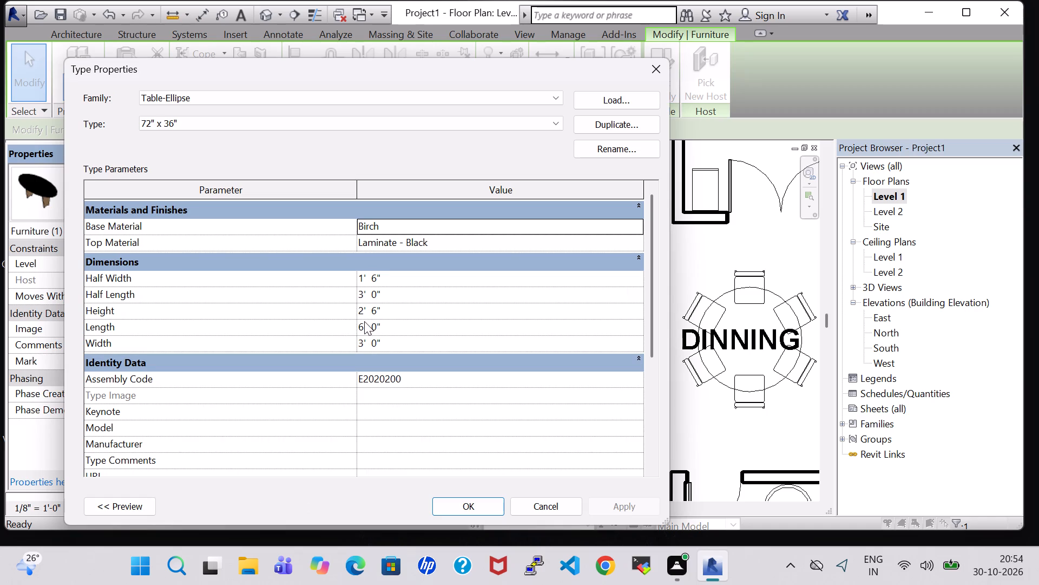
left_click(364, 326)
key("BackSpace")
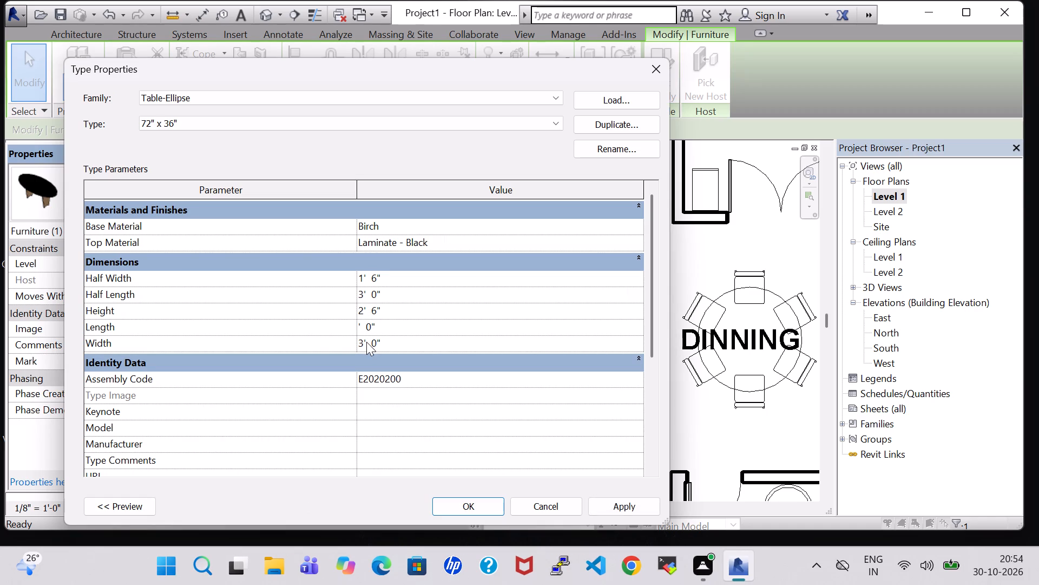
key("3")
key("Return")
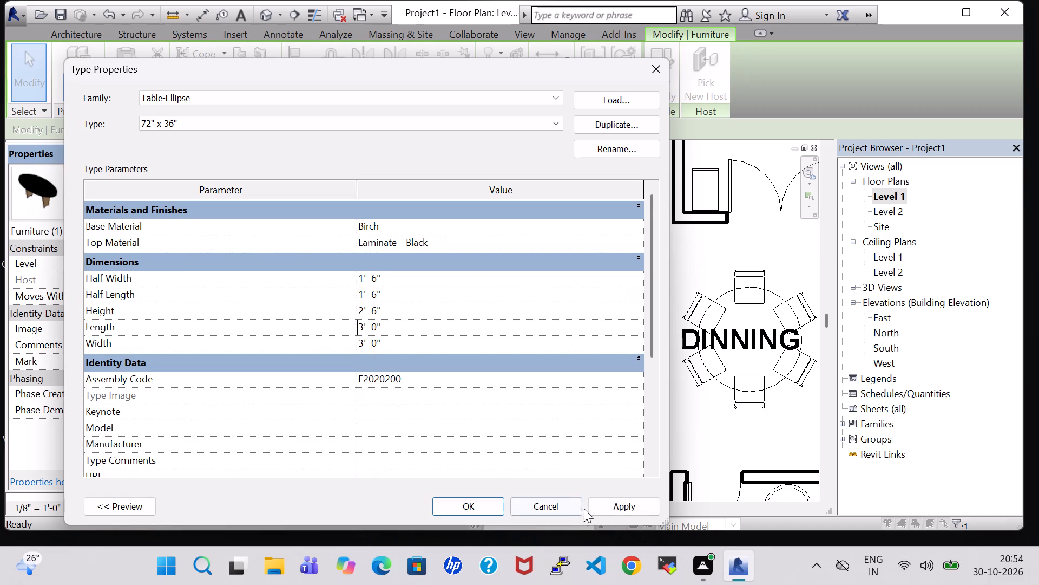
left_click(638, 507)
left_click(479, 507)
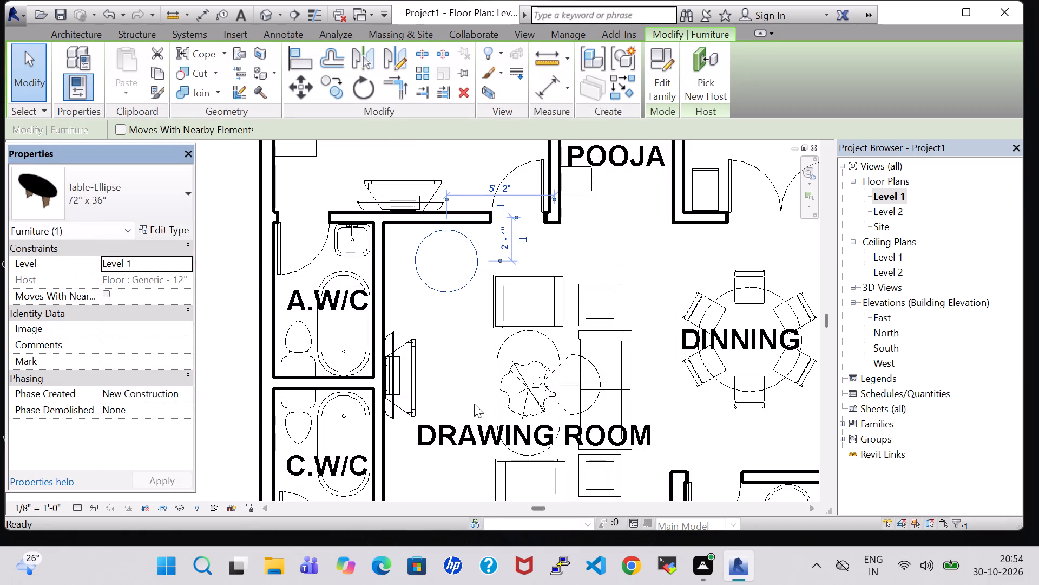
Nudge the Drawing Room corner table towards the A.W/C wall, to about 6'-2" from the Pooja-side wall.
key("Left")
key("Left")
key("Left")
left_click(449, 379)
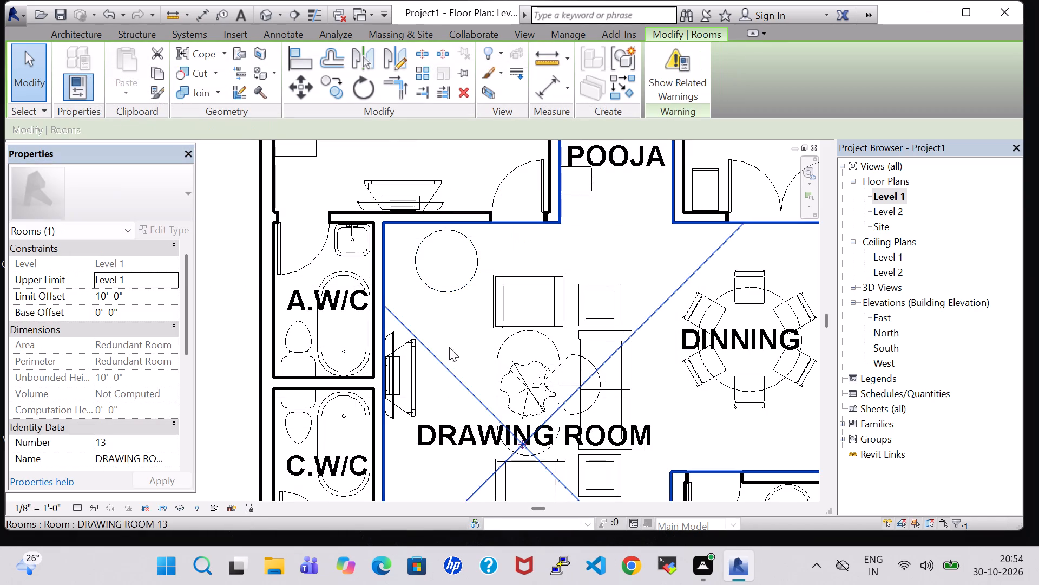
left_click(474, 259)
key("Left")
key("Left")
key("Left")
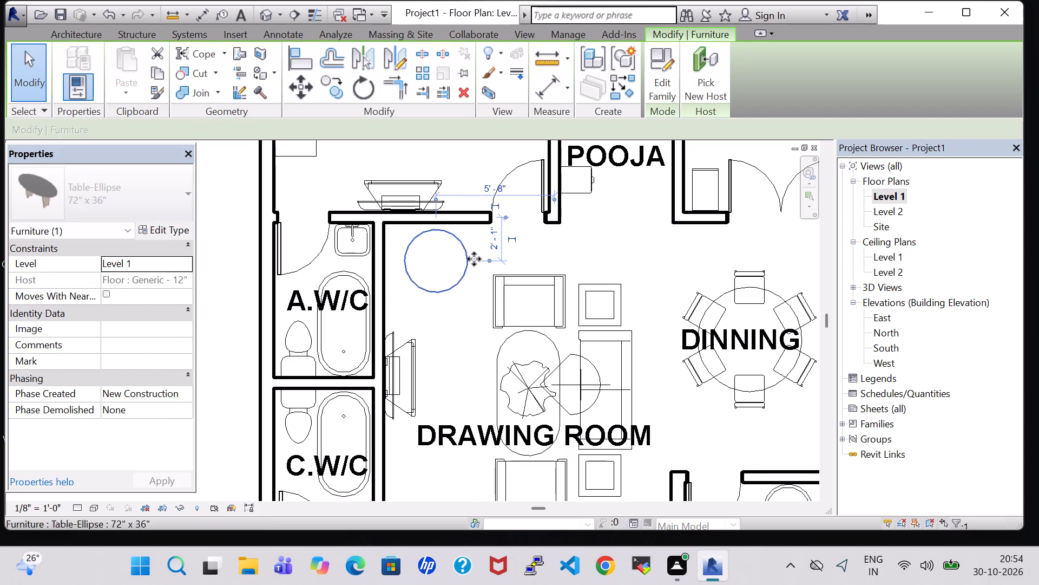
key("Left")
key("Left")
key("Left")
key("Up")
key("Down")
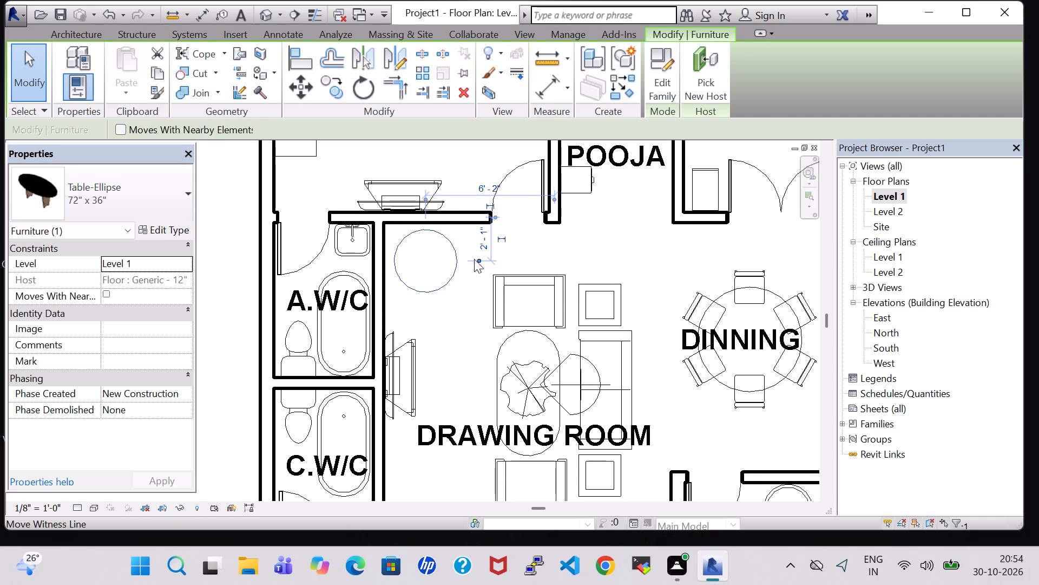
left_click(448, 318)
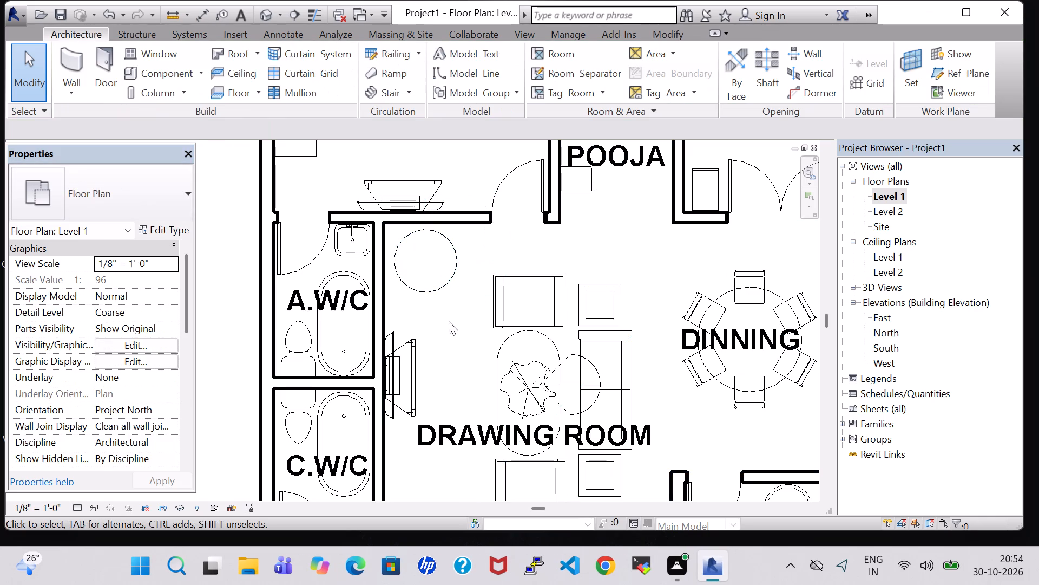
Load the Seating-Auditorium family from the Seating folder of the US Imperial Furniture library.
middle_click_drag(449, 321, 428, 228)
middle_click_drag(413, 387, 398, 268)
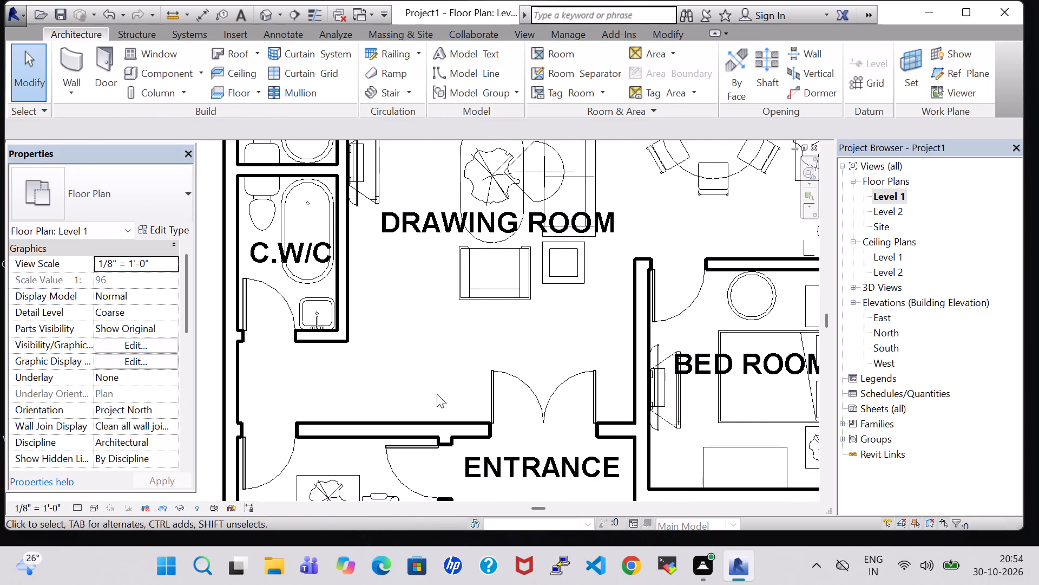
left_click(157, 71)
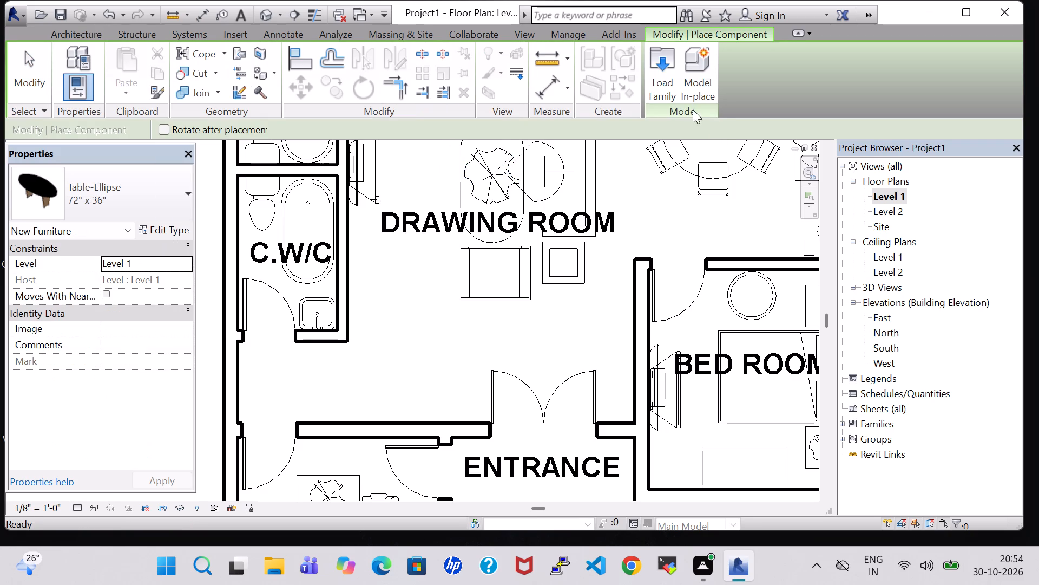
left_click(666, 87)
scroll(422, 236, "down", 1)
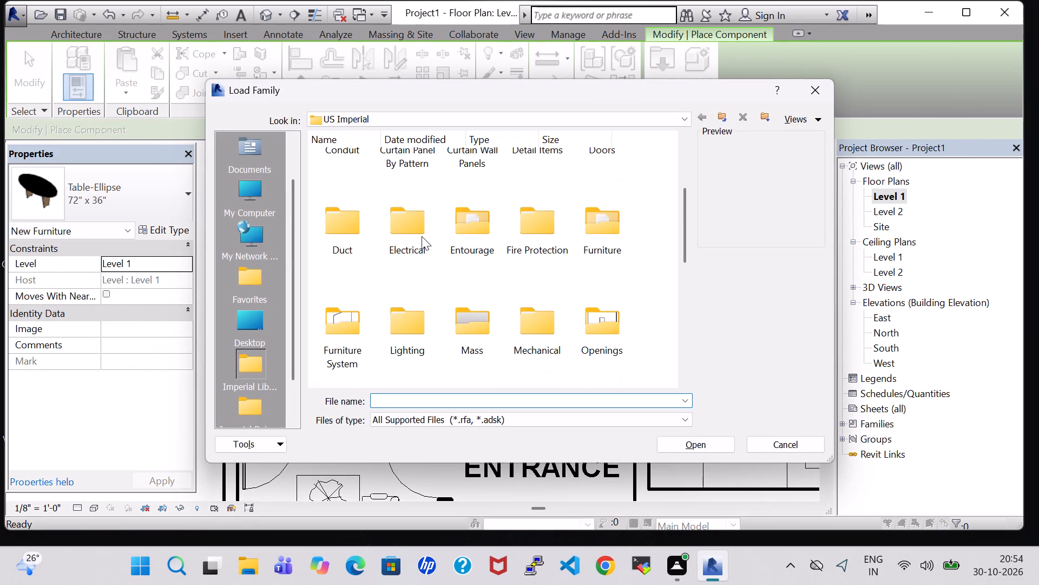
scroll(586, 238, "up", 1)
scroll(586, 238, "down", 2)
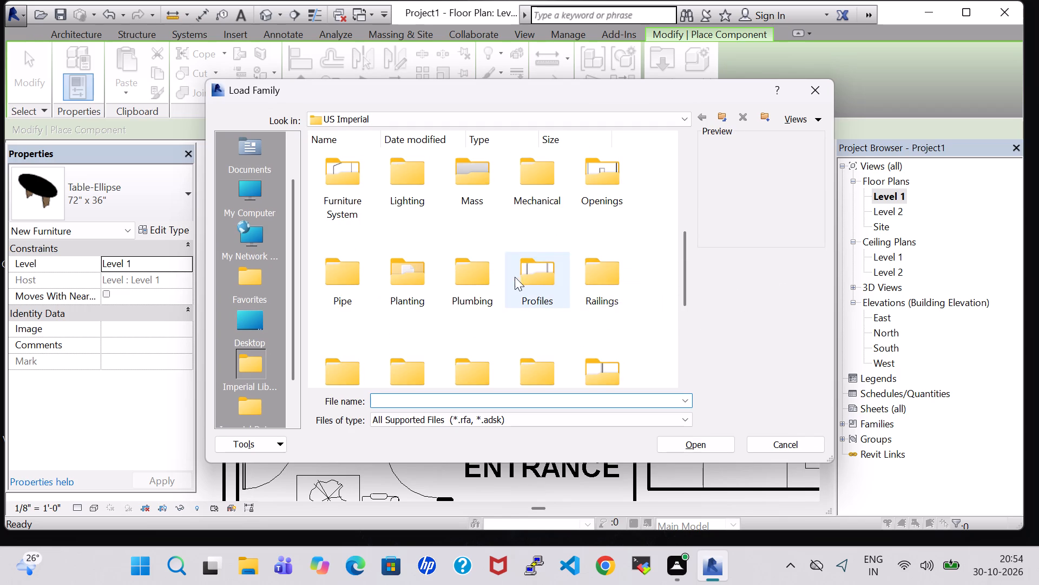
scroll(611, 199, "down", 1)
scroll(599, 213, "up", 1)
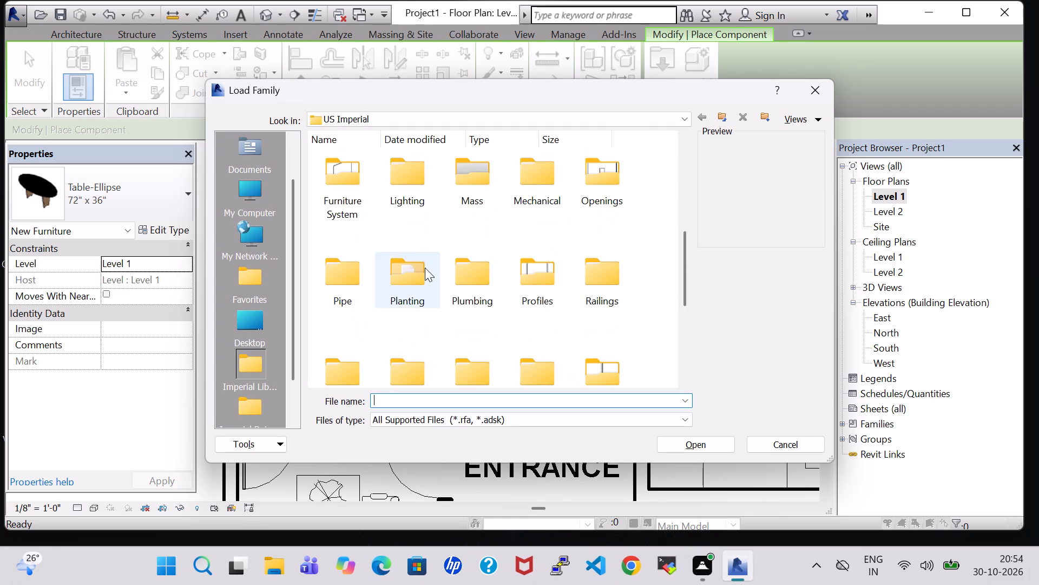
scroll(425, 268, "down", 1)
scroll(385, 238, "up", 1)
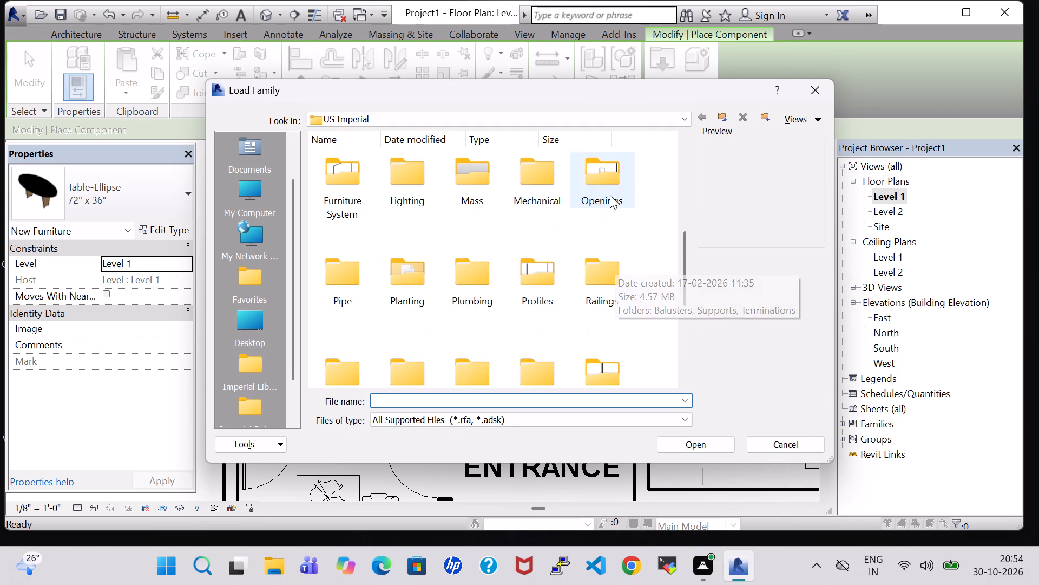
scroll(610, 195, "up", 2)
scroll(606, 280, "down", 1)
double_click(600, 240)
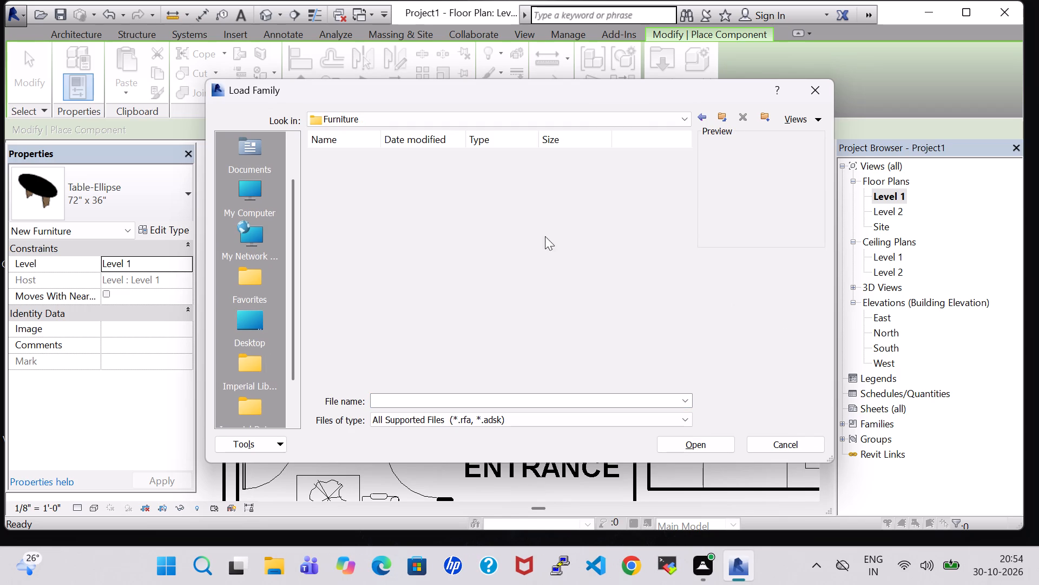
double_click(404, 184)
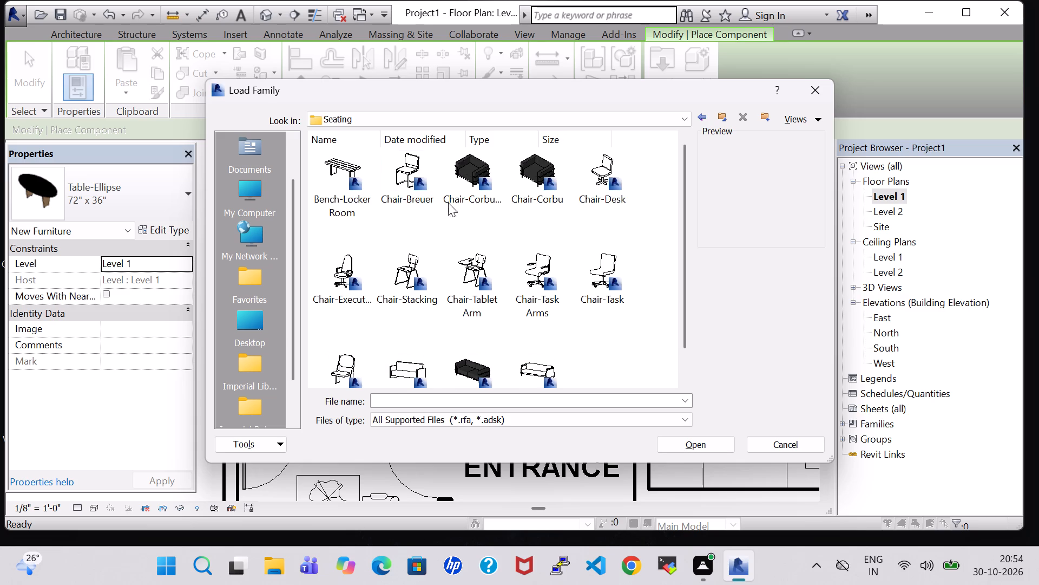
scroll(501, 238, "down", 1)
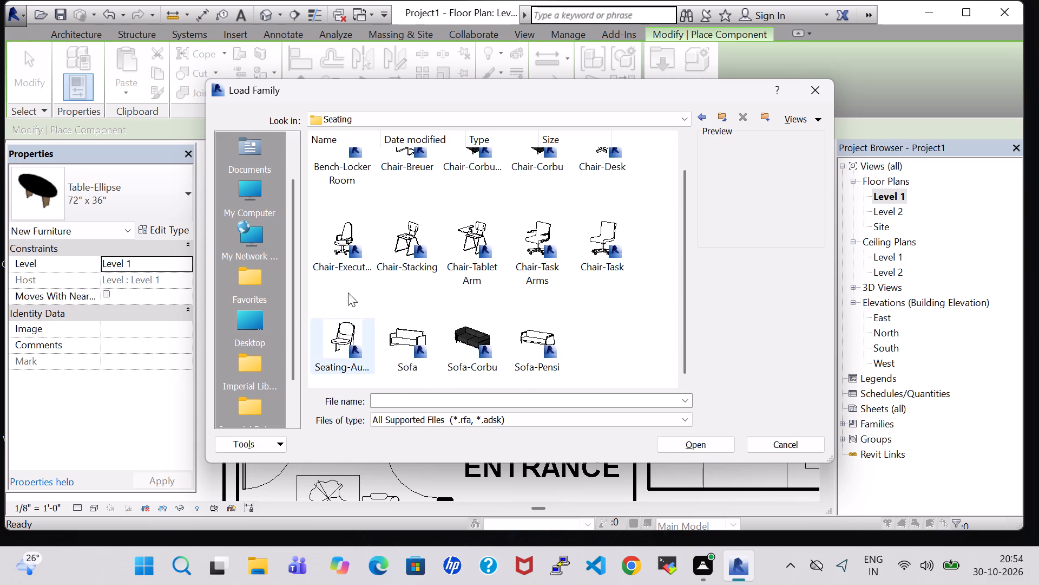
left_click(347, 340)
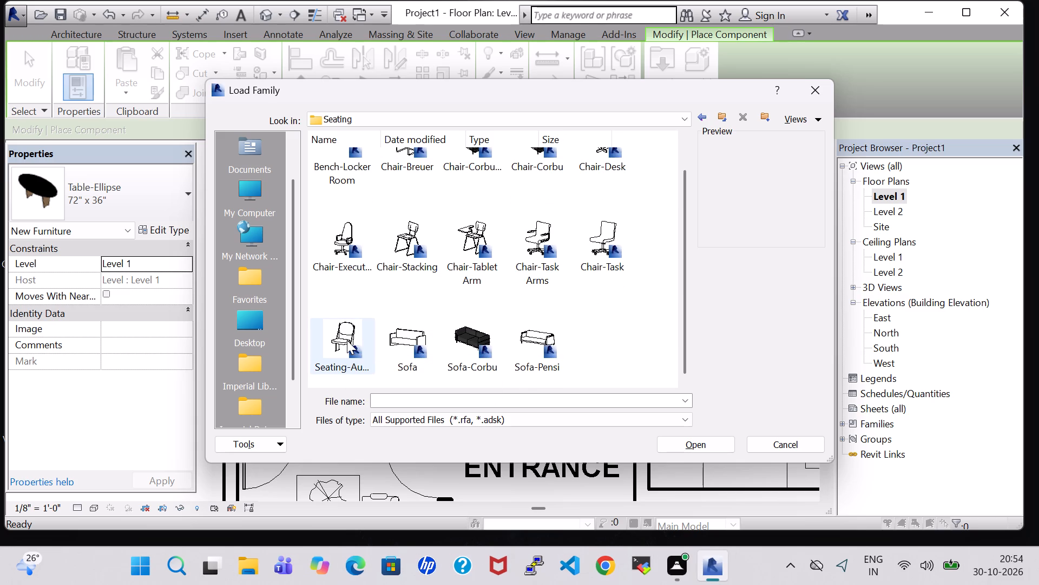
left_click(687, 445)
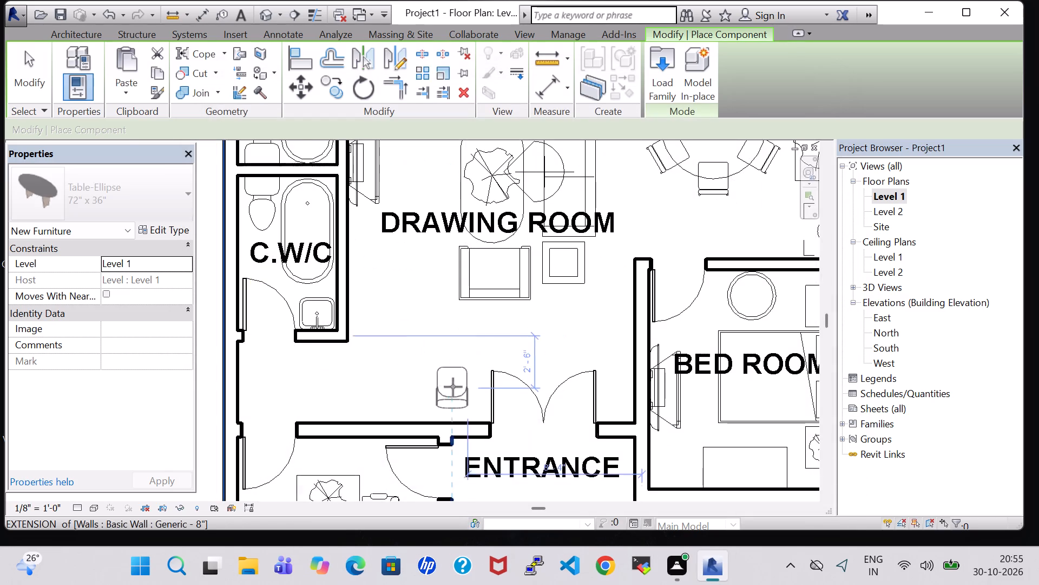
Place two 18" x 24" x 30" Seating-Auditorium chairs side by side, backs to the Drawing Room's entrance-side wall, about 3'-2" from the C.W/C end wall.
scroll(447, 386, "up", 4)
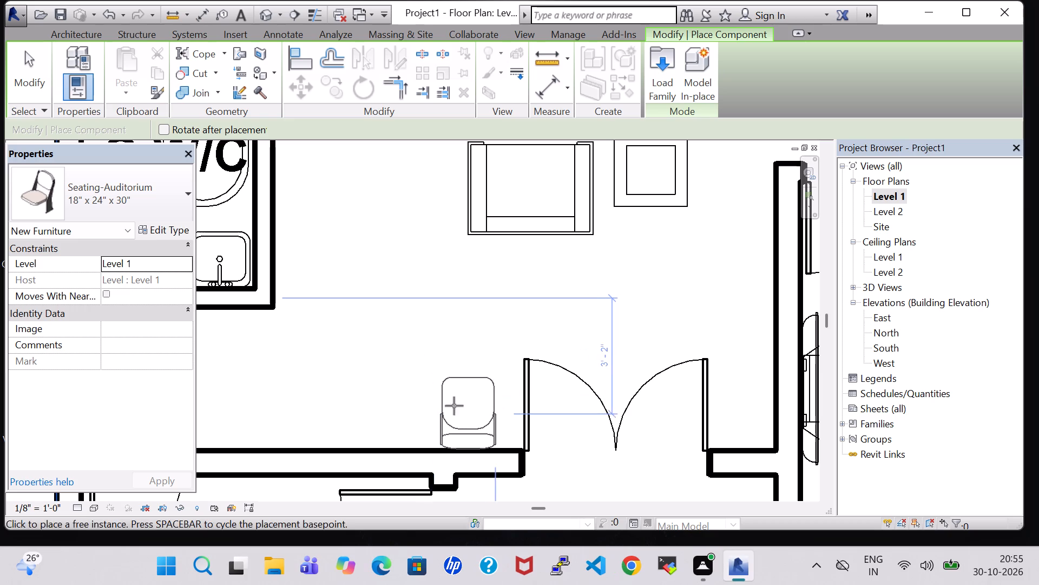
scroll(385, 271, "down", 3)
key("space")
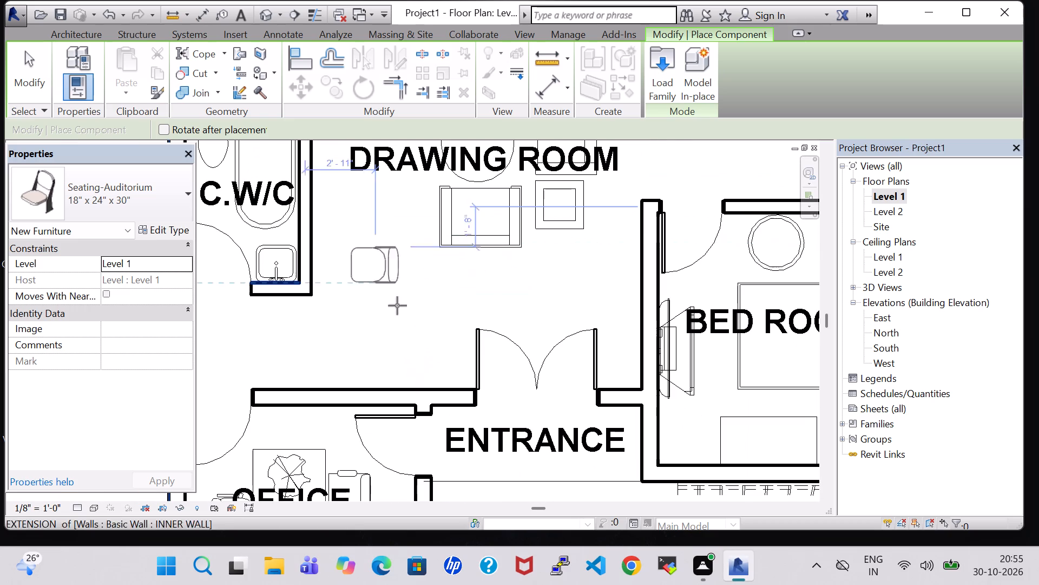
key("space")
key("space")
key("space")
key("space")
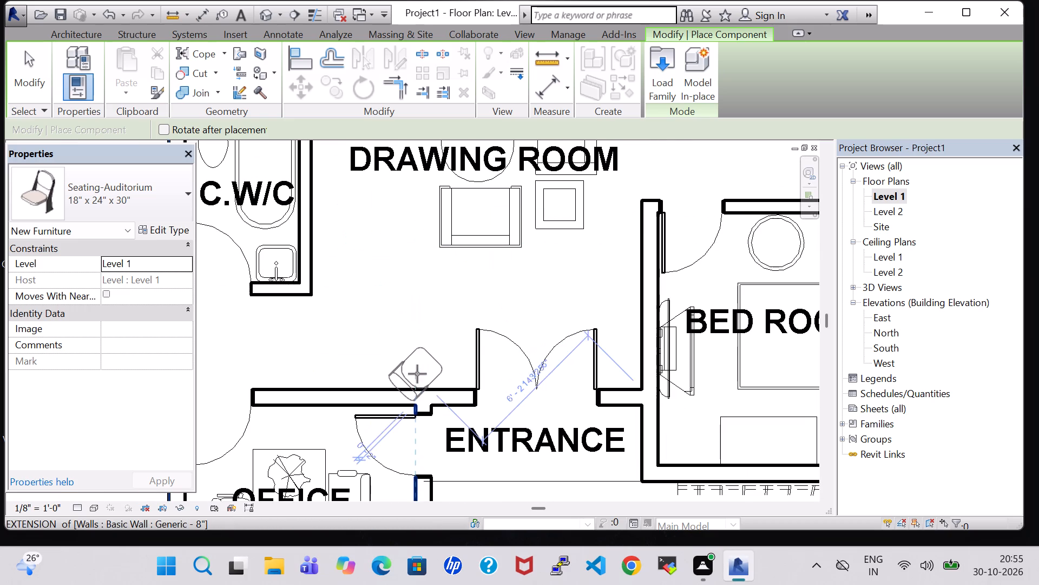
key("space")
left_click(420, 365)
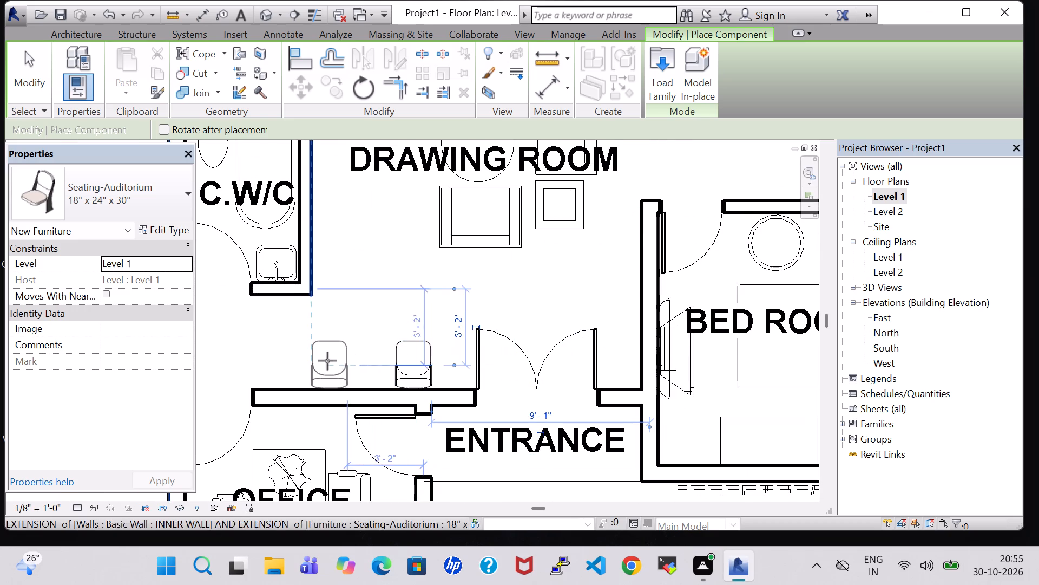
left_click(352, 364)
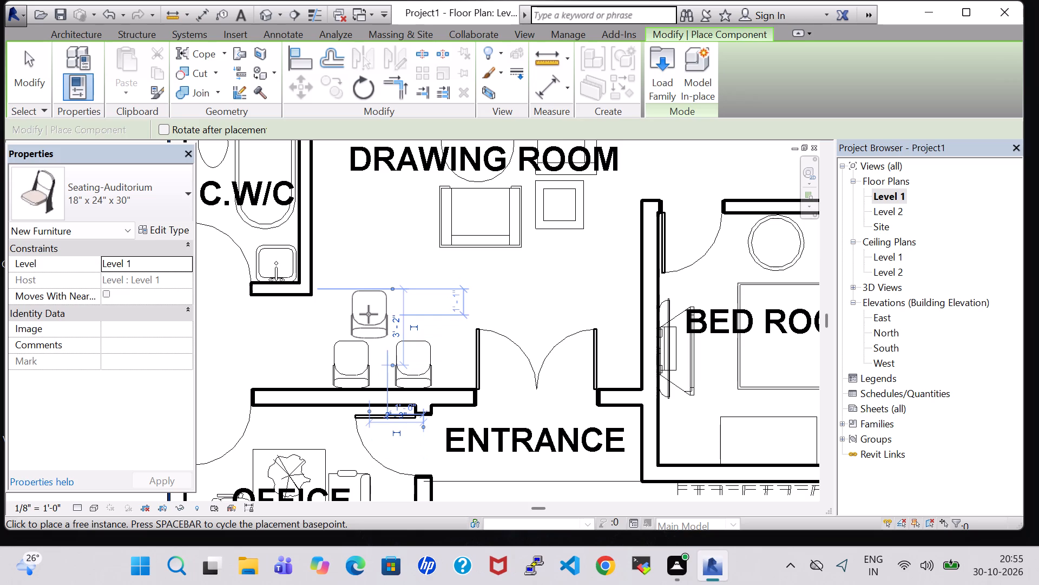
key("Escape")
key("Escape")
Nudge both auditorium chairs about 1'-0" along the wall towards the entrance double door.
left_click(424, 363)
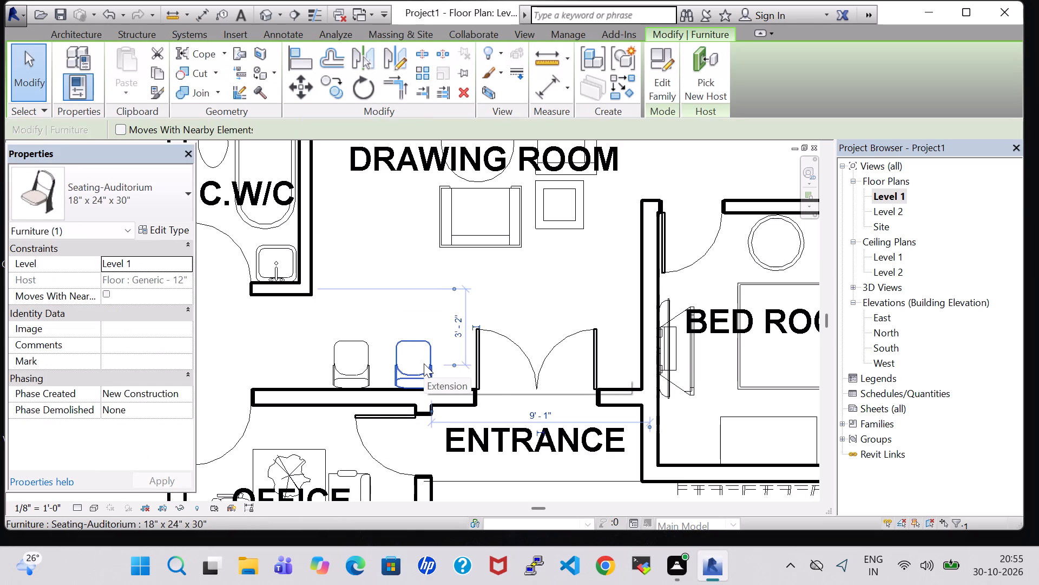
key("Right")
key("Right")
key("Right")
key("Right")
key("Right")
key("Right")
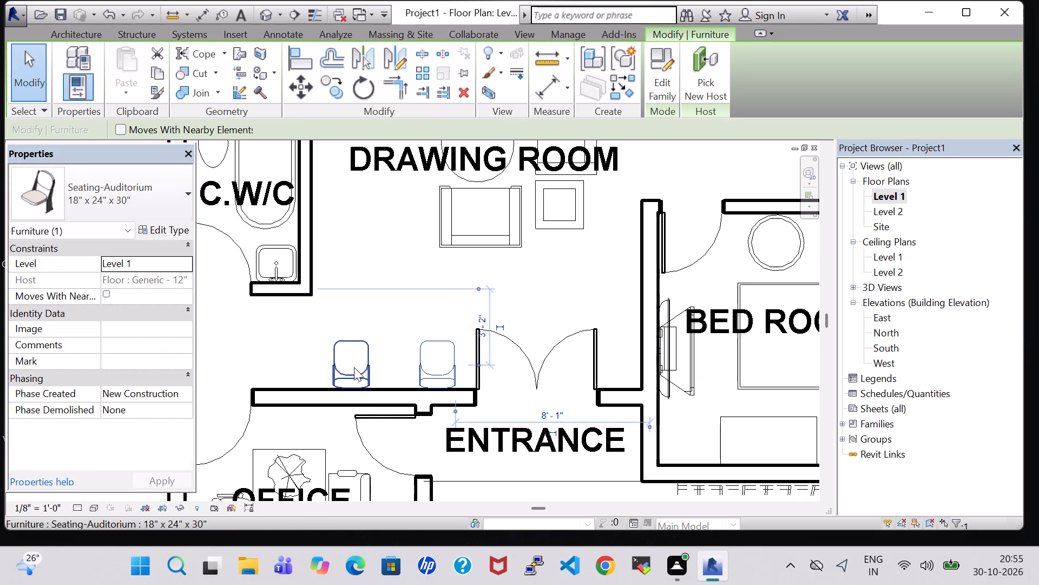
left_click(354, 367)
key("Right")
key("Right")
key("Right")
key("Right")
key("Right")
key("Right")
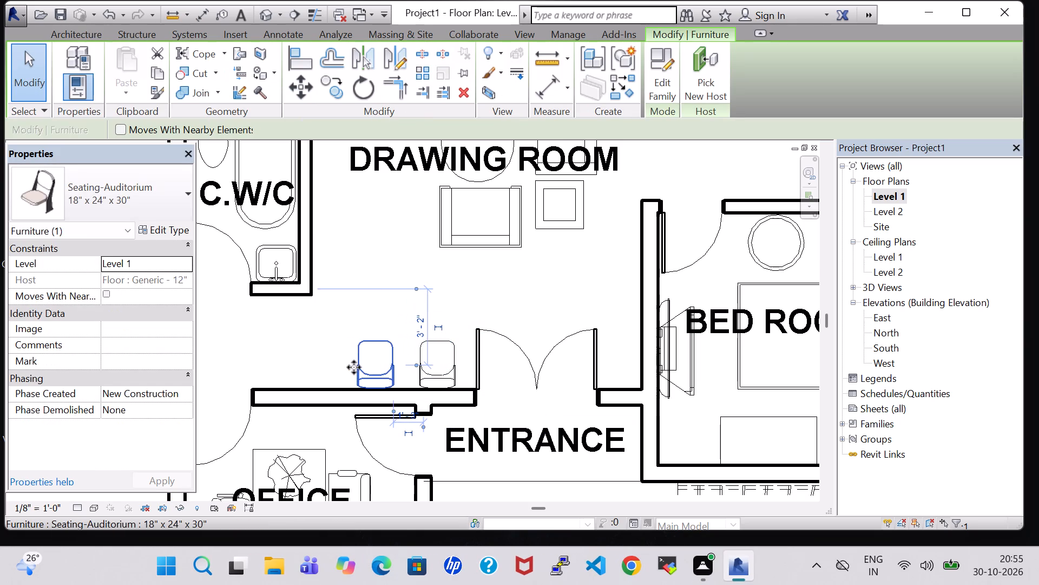
left_click(573, 292)
Examine the Drawing Room furniture, including the new chairs and the corner table, in the 3D view.
scroll(573, 292, "down", 2)
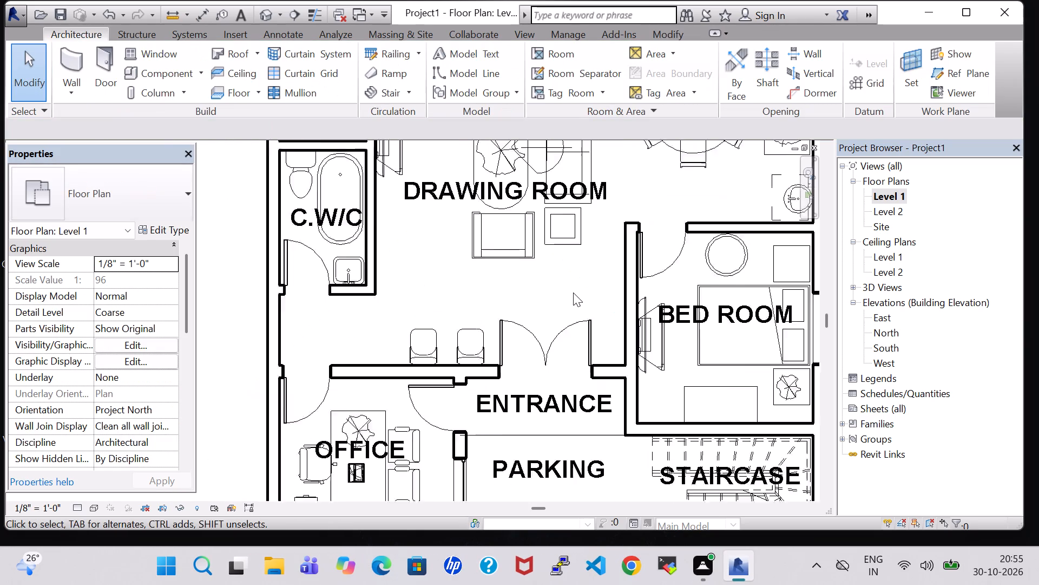
scroll(573, 292, "down", 2)
middle_click_drag(466, 264, 433, 356)
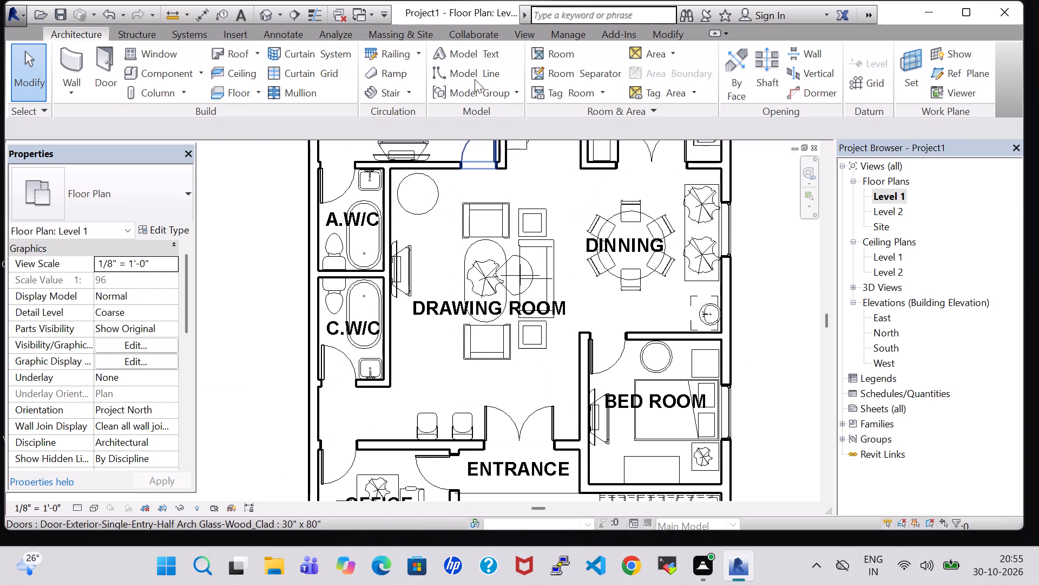
left_click(267, 17)
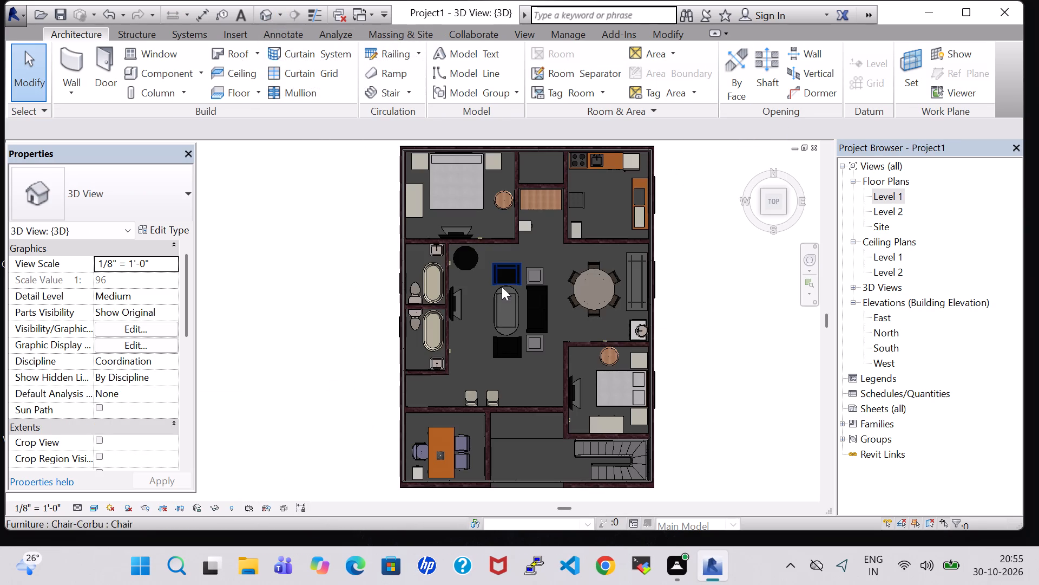
middle_click_drag(701, 417, 674, 275, "shift")
middle_click_drag(704, 364, 712, 318)
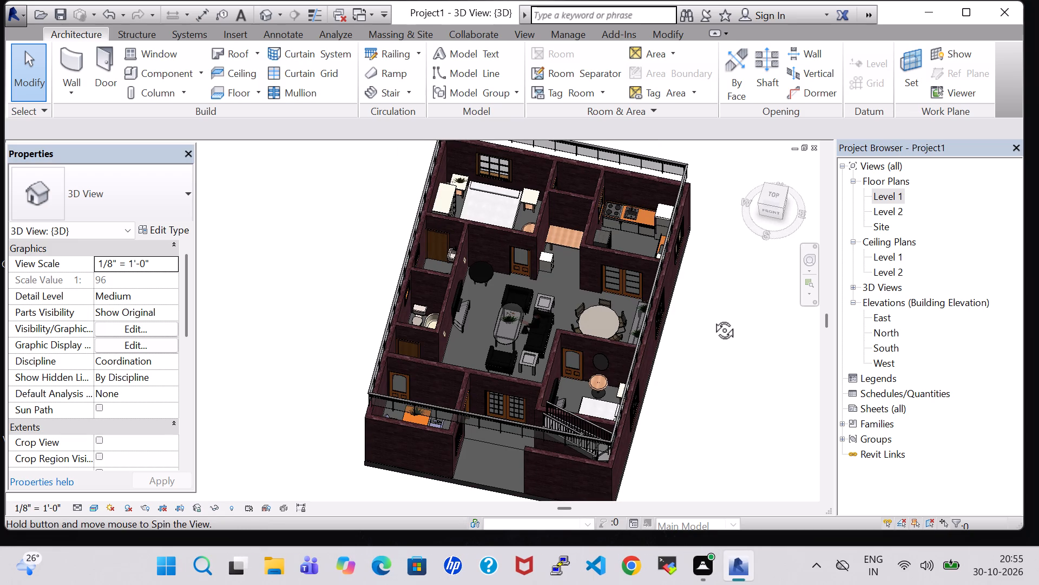
middle_click_drag(712, 318, 712, 317)
scroll(472, 265, "up", 1)
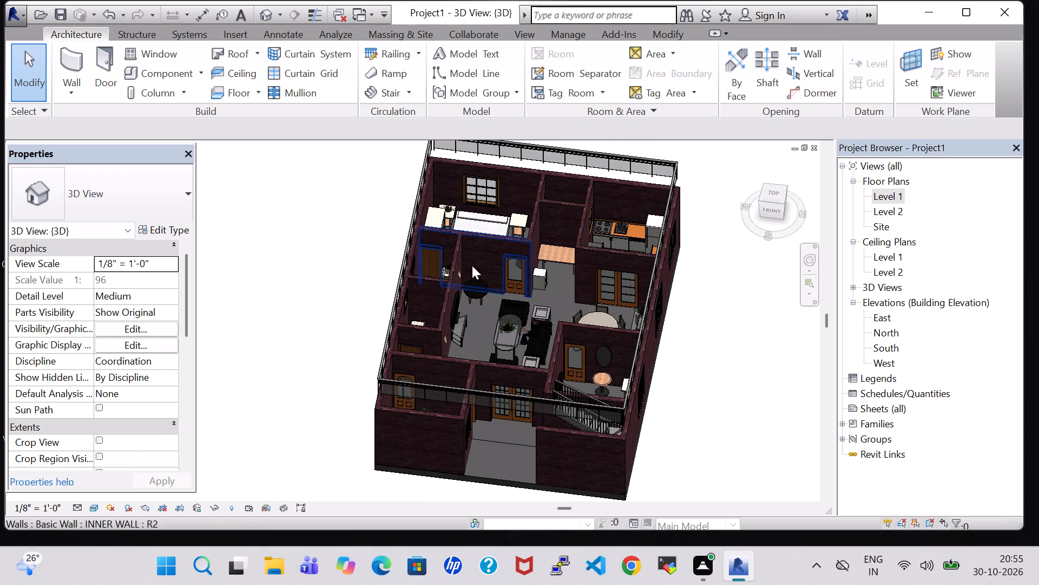
scroll(472, 265, "up", 2)
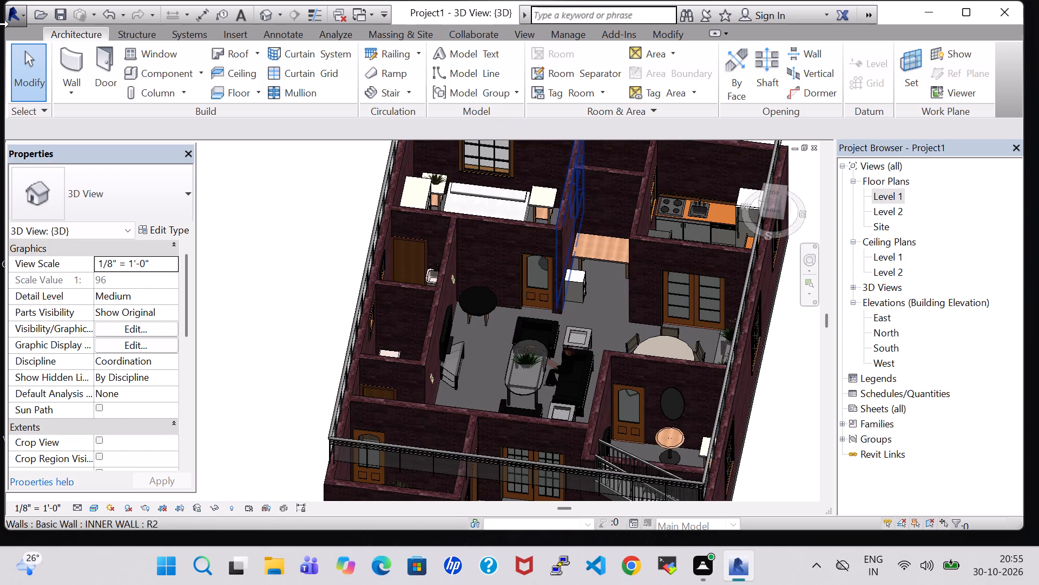
Place a 24" x 48" Mirror-Ellipse on the Drawing Room side of the Master Bed Room wall in Level 1, centred on the round corner table.
left_click(150, 64)
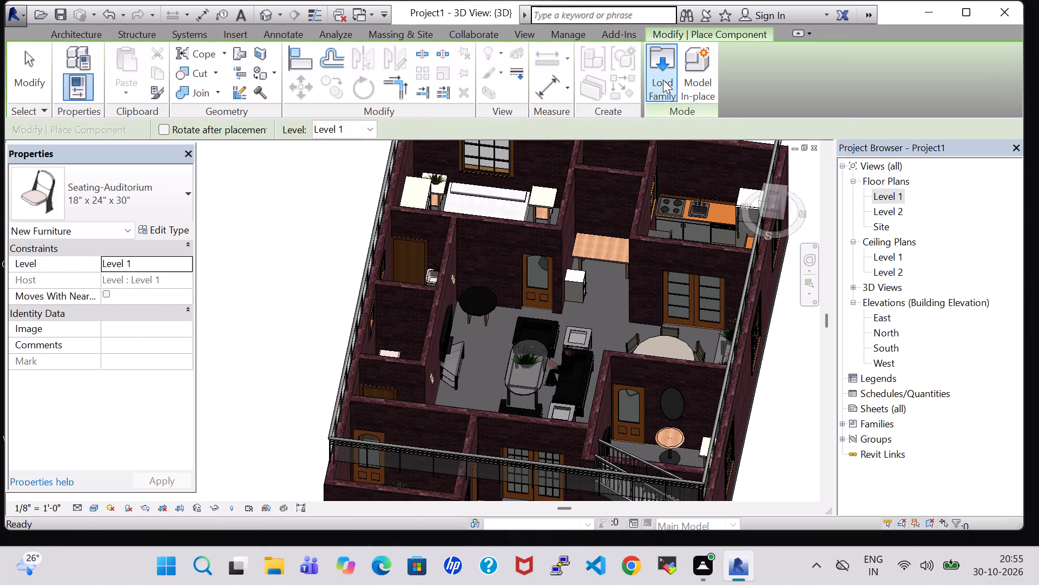
left_click(112, 196)
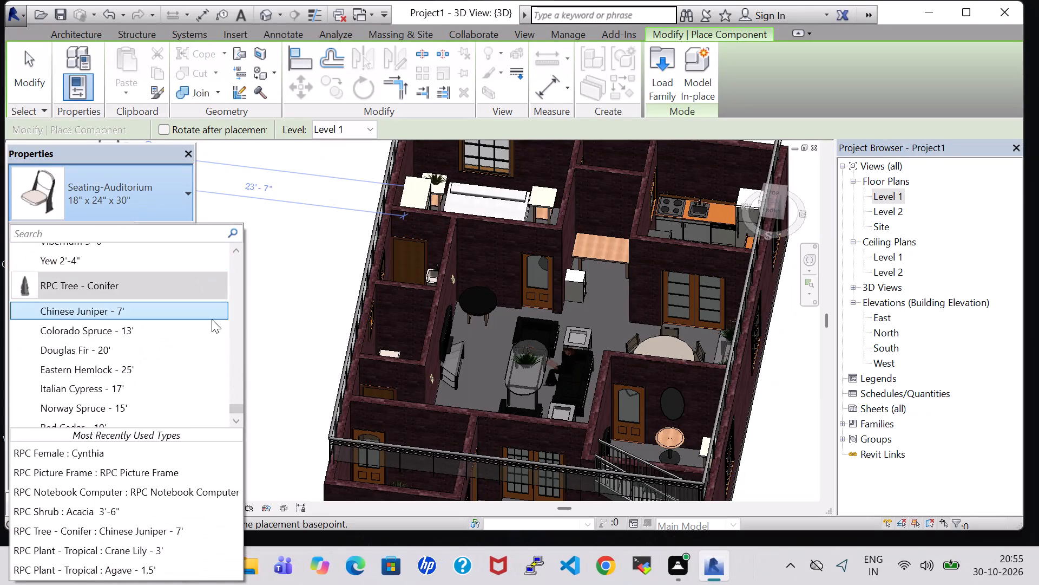
type("MI")
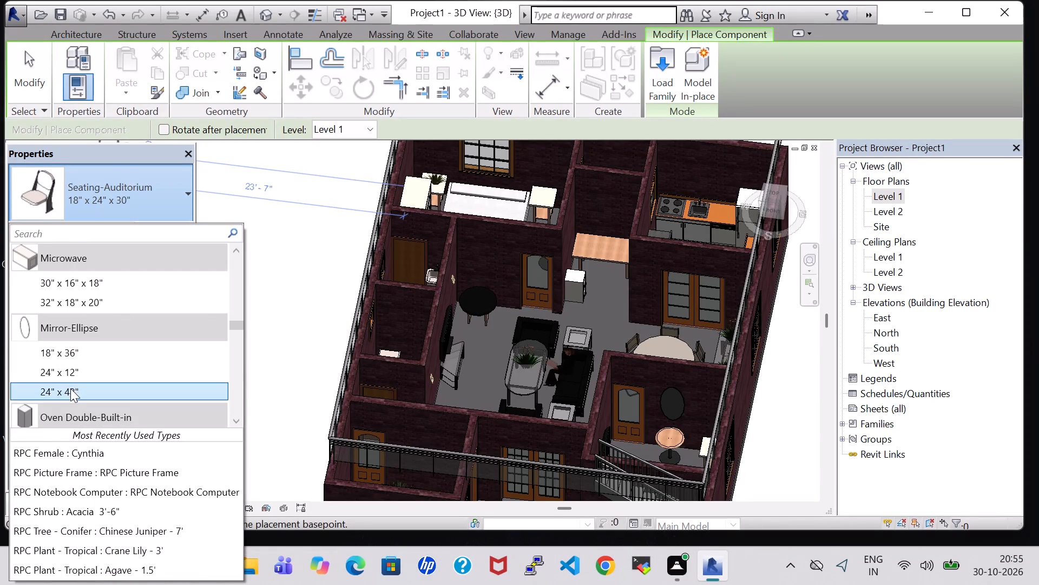
left_click(70, 388)
double_click(882, 196)
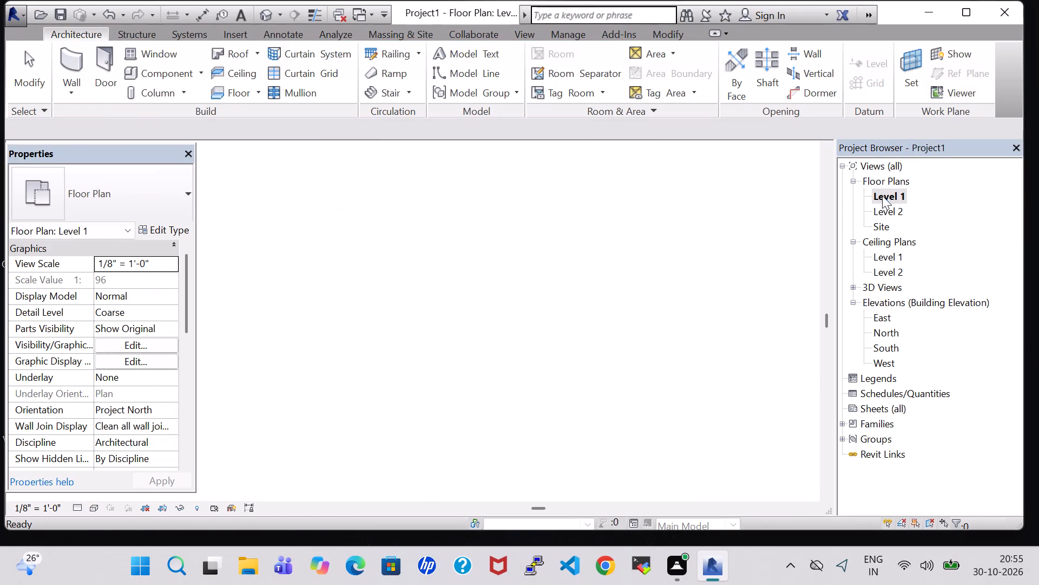
scroll(397, 253, "up", 4)
left_click(165, 72)
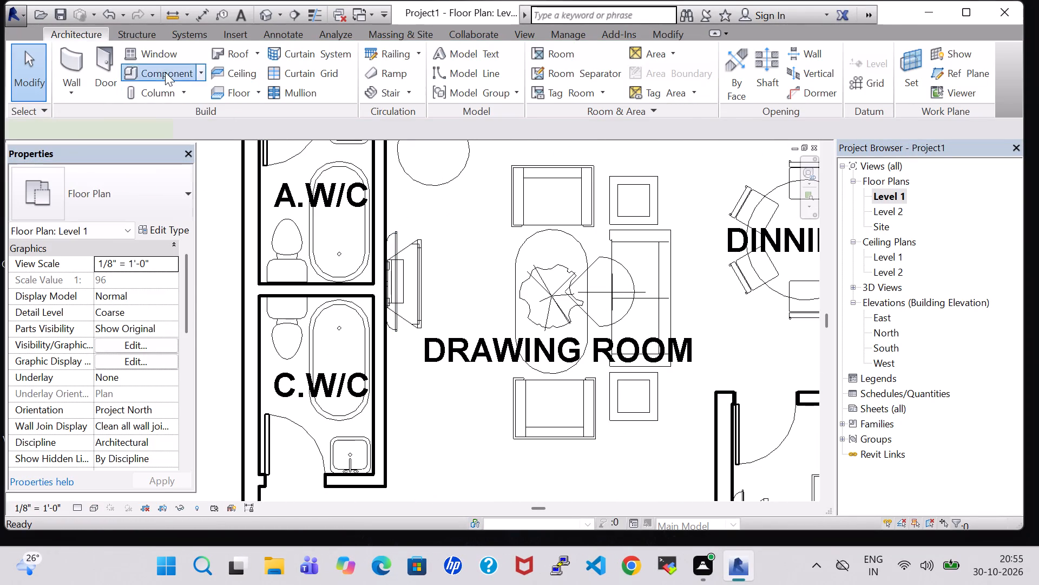
scroll(413, 193, "up", 1)
middle_click_drag(413, 193, 391, 309)
scroll(394, 295, "up", 5)
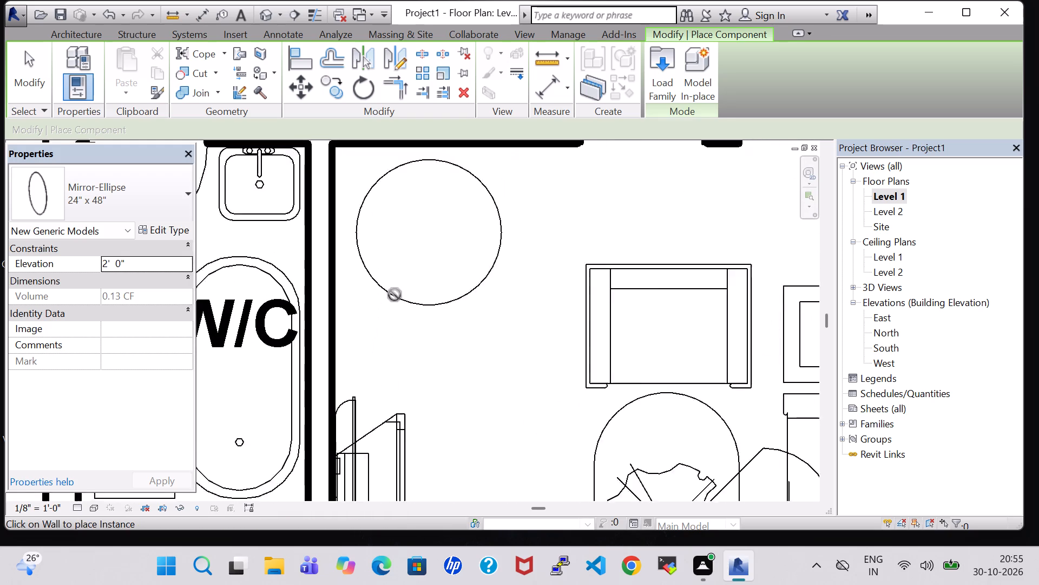
middle_click_drag(413, 193, 371, 362)
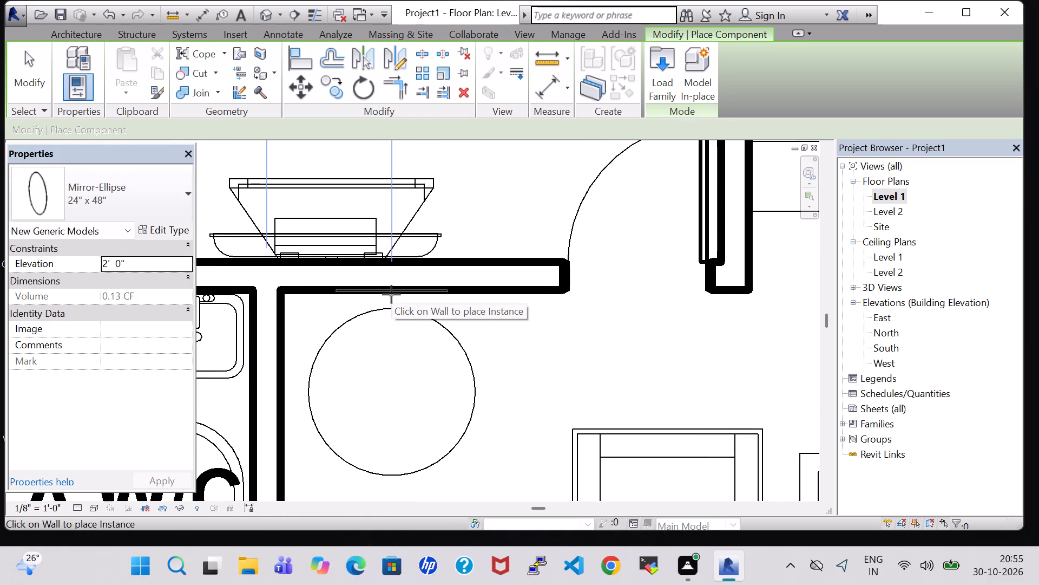
left_click(391, 294)
key("Escape")
key("Escape")
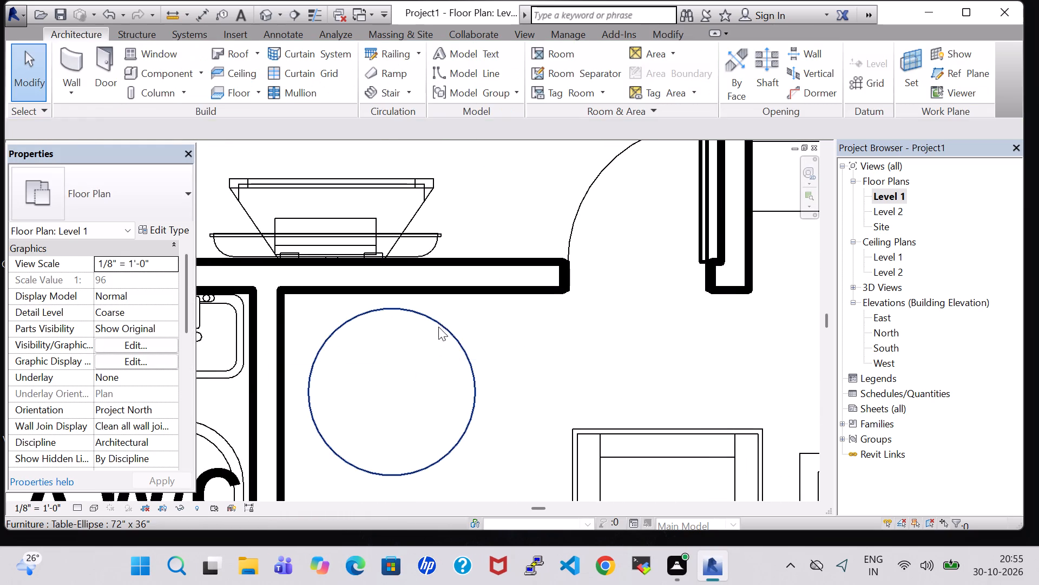
Nudge the round corner table towards the mirror wall, to about 1'-10 3/4" from the wall.
left_click(438, 327)
key("Up")
key("Up")
key("Up")
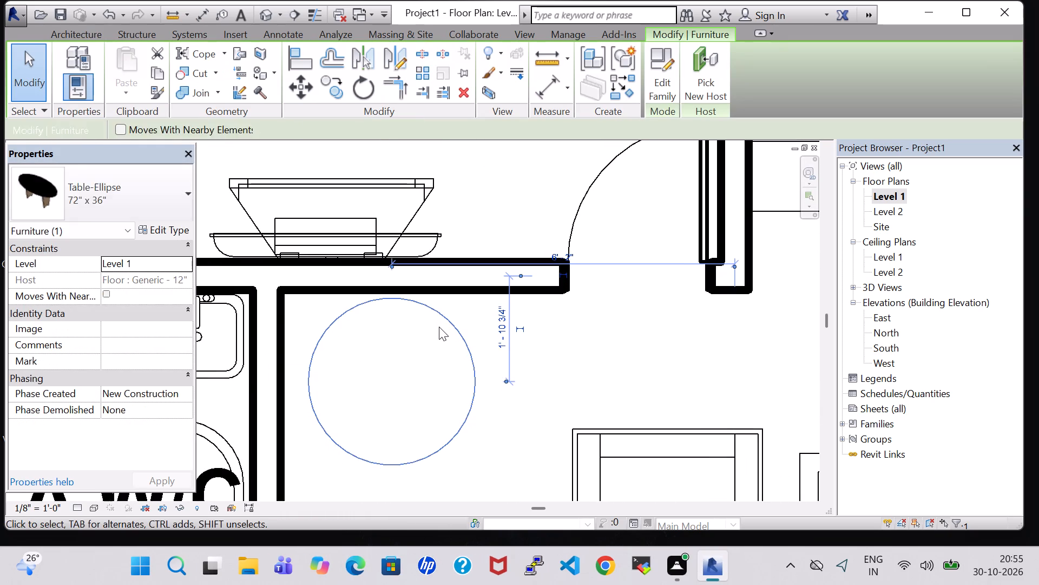
key("Up")
key("Down")
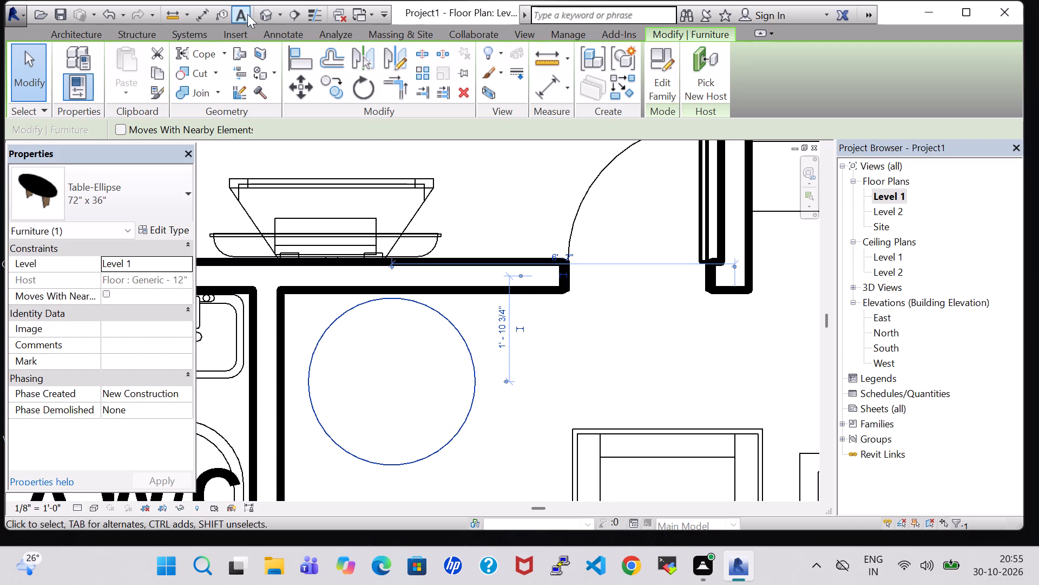
In the 3D view, raise the Drawing Room ellipse mirror above the round corner table to an elevation of 2' 9".
left_click(262, 16)
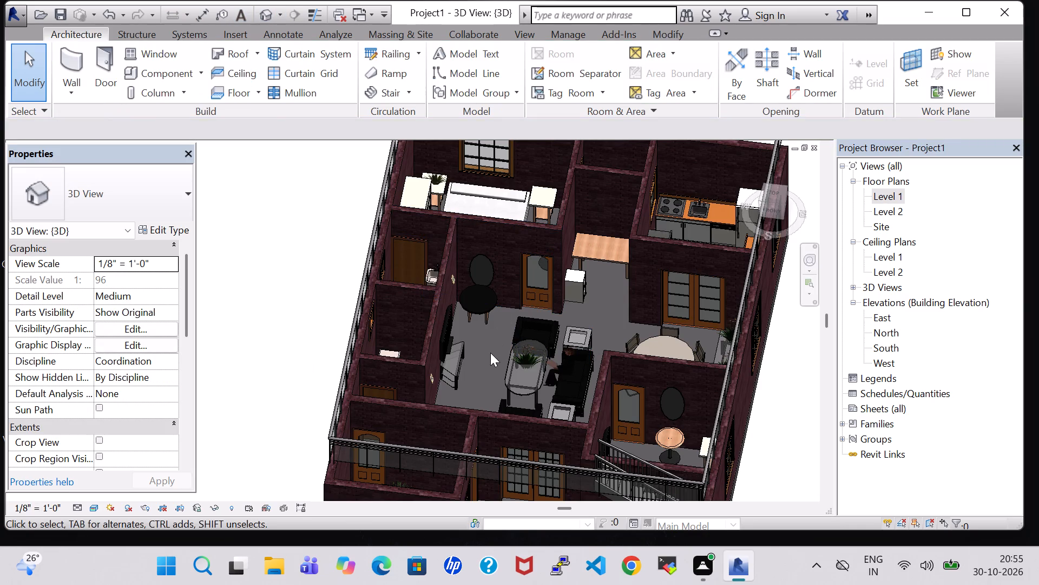
middle_click_drag(490, 353, 497, 310, "shift")
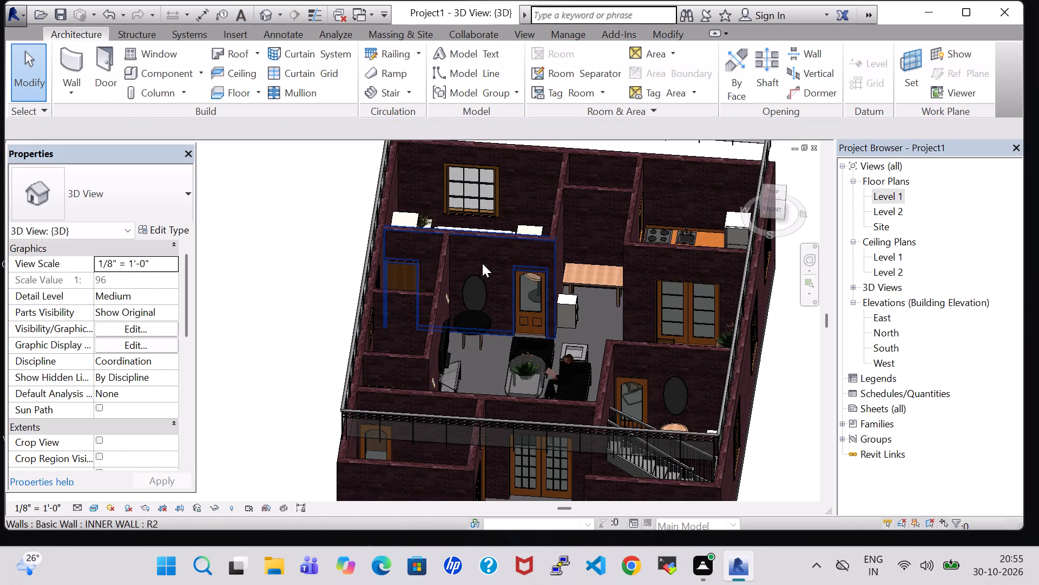
left_click(478, 287)
key("Up")
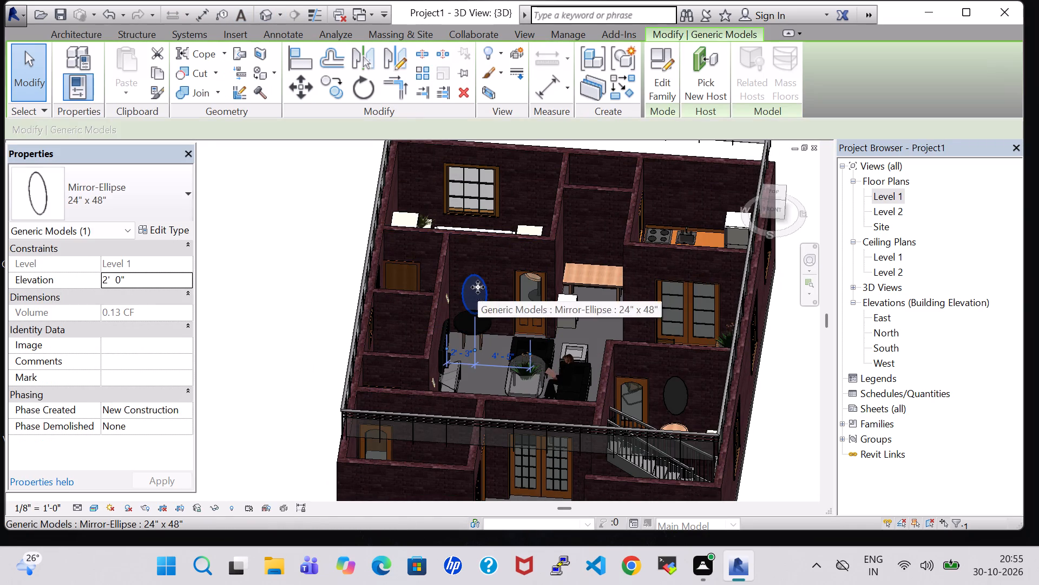
key("Up")
key("Up")
key("Up")
key("Up")
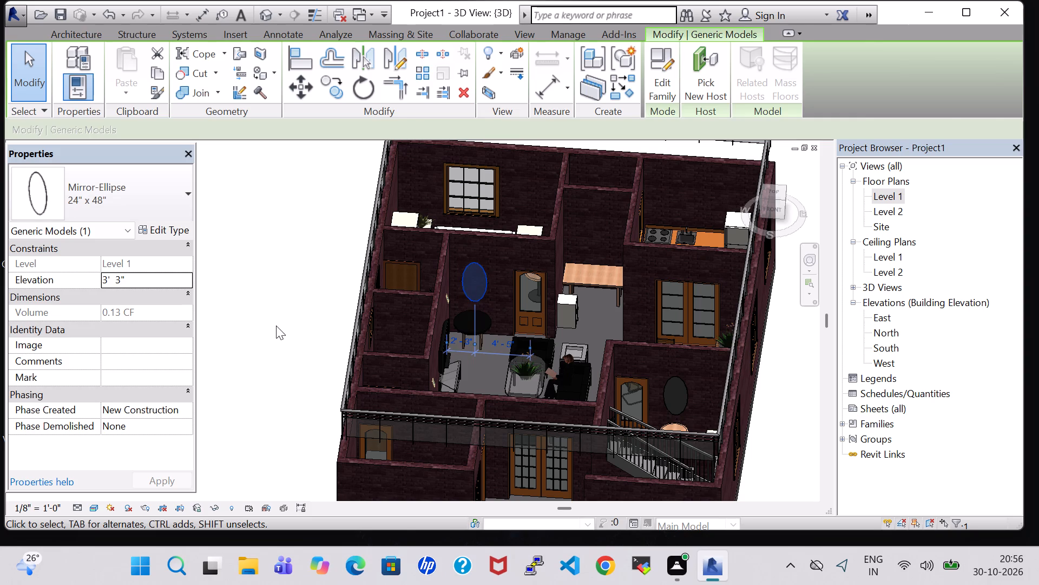
left_click(274, 326)
left_click(476, 284)
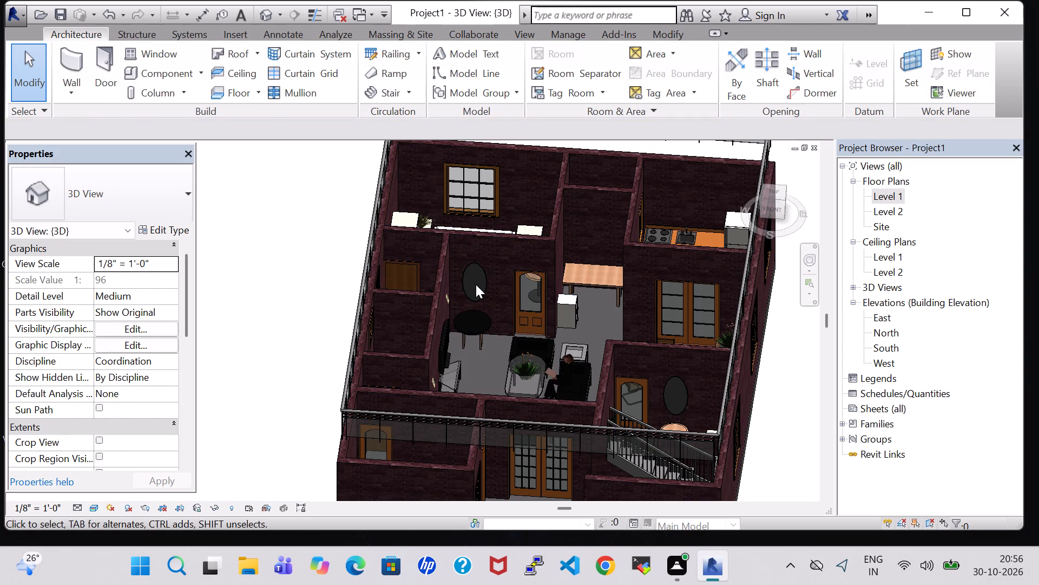
left_click(481, 285)
key("Down")
key("Down")
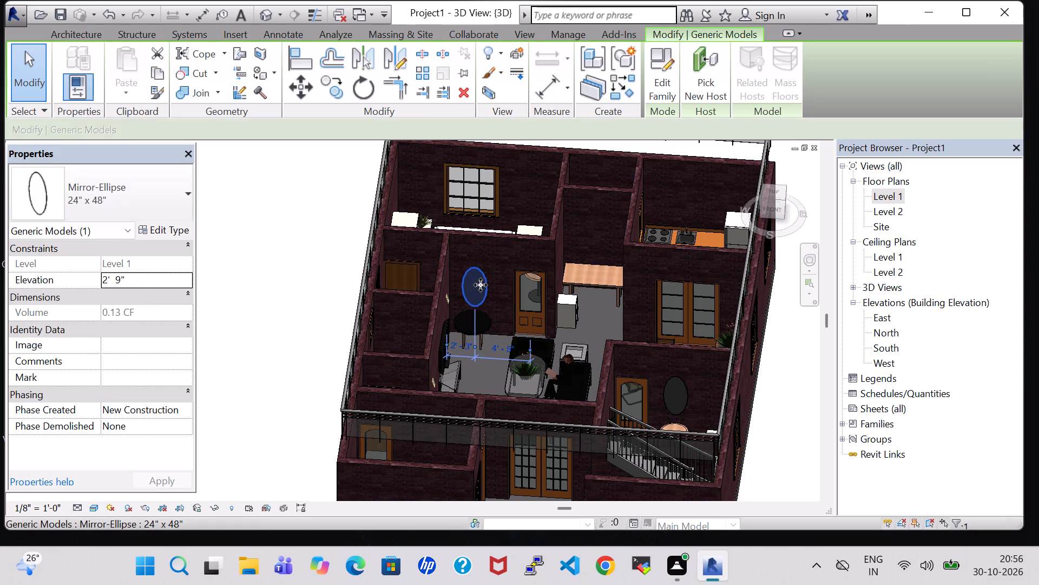
left_click(280, 294)
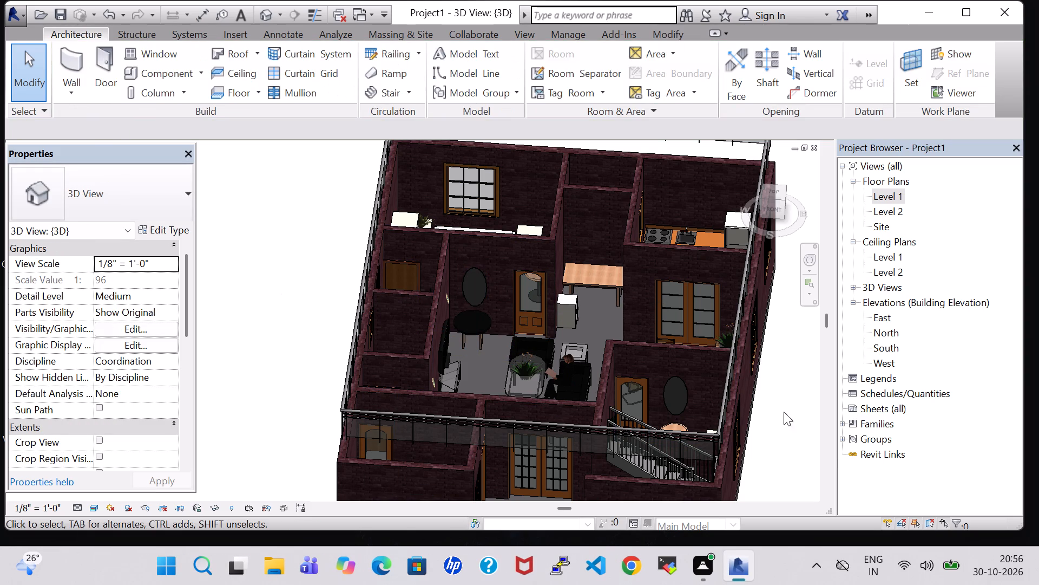
Examine the furnished house in the 3D view, tilting to a straight top view of the whole floor.
middle_click_drag(774, 402, 766, 453, "shift")
middle_click(766, 453, "shift")
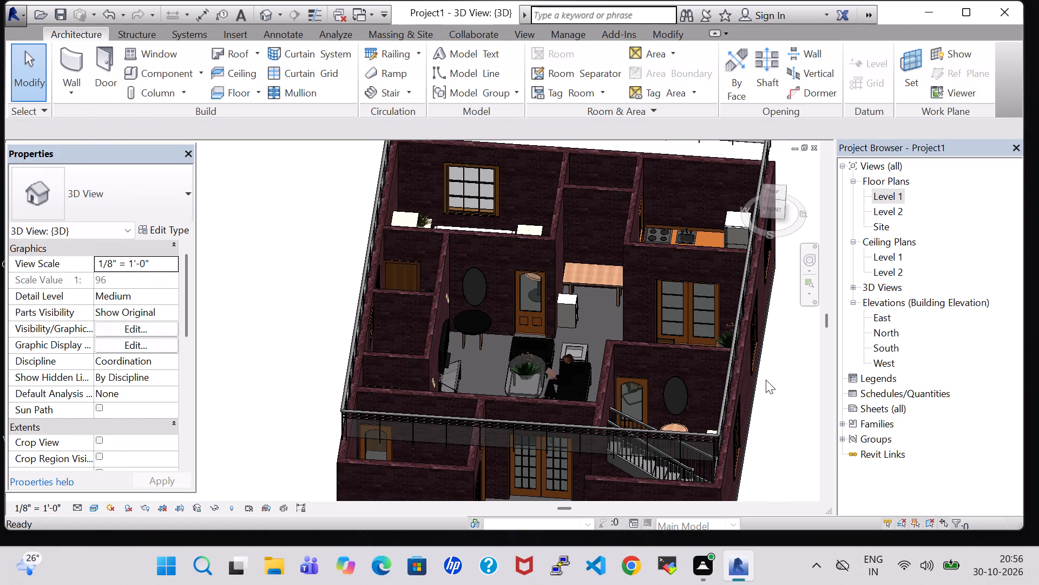
middle_click_drag(771, 369, 768, 421, "shift")
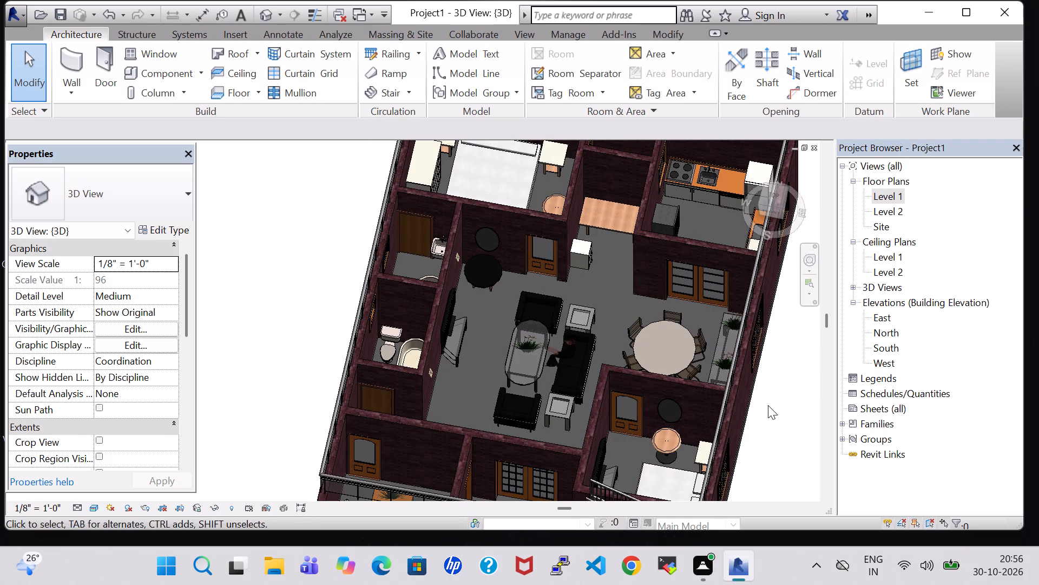
middle_click_drag(775, 378, 765, 438)
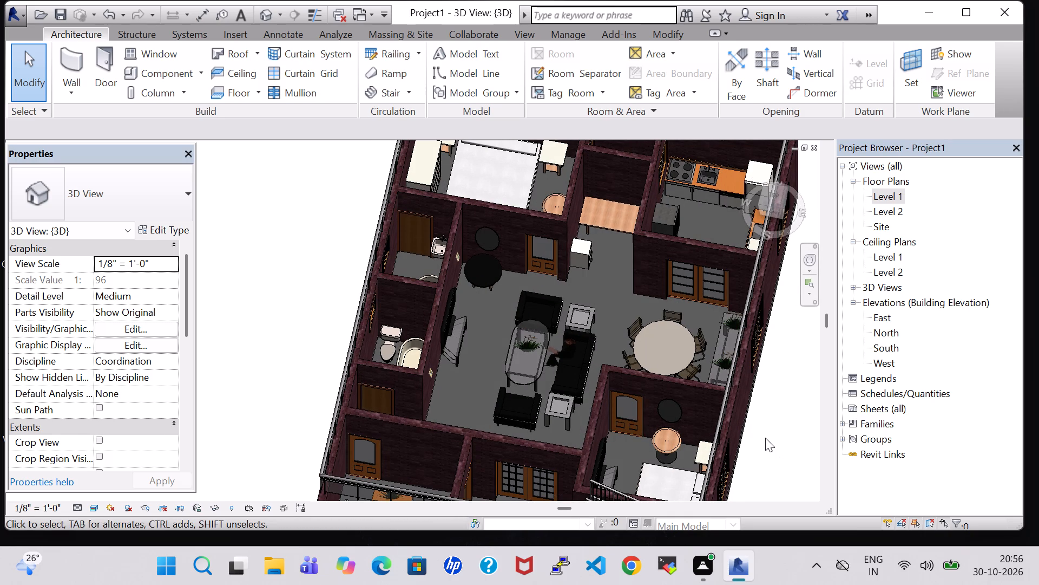
scroll(780, 393, "down", 2)
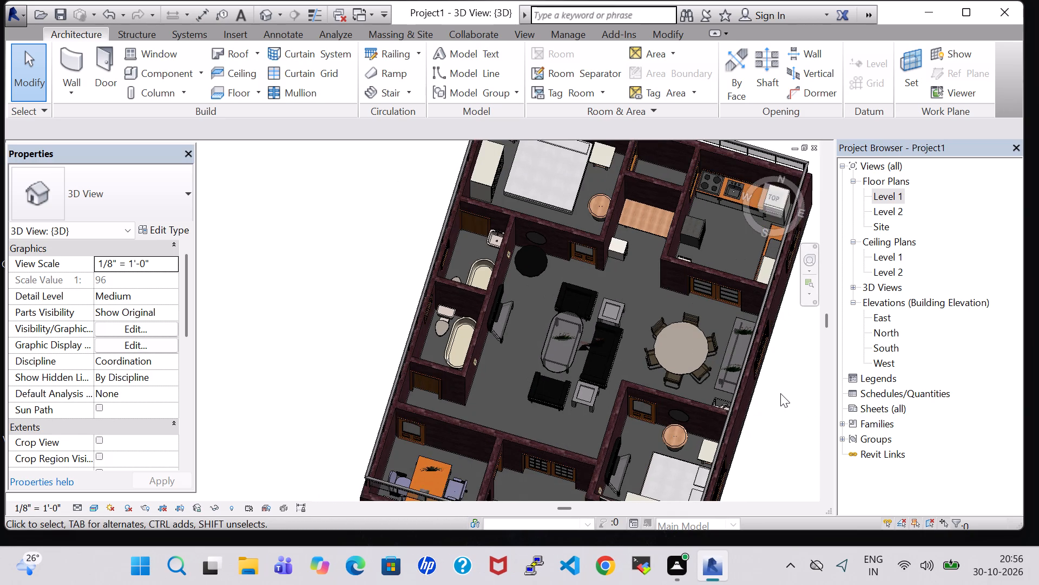
middle_click_drag(783, 362, 782, 417, "shift")
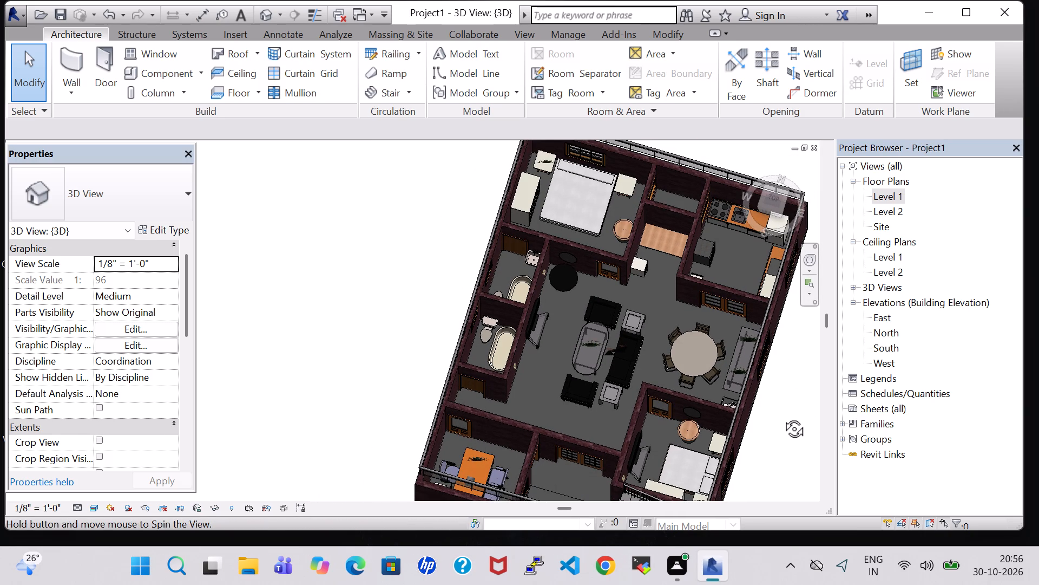
middle_click_drag(772, 422, 778, 454)
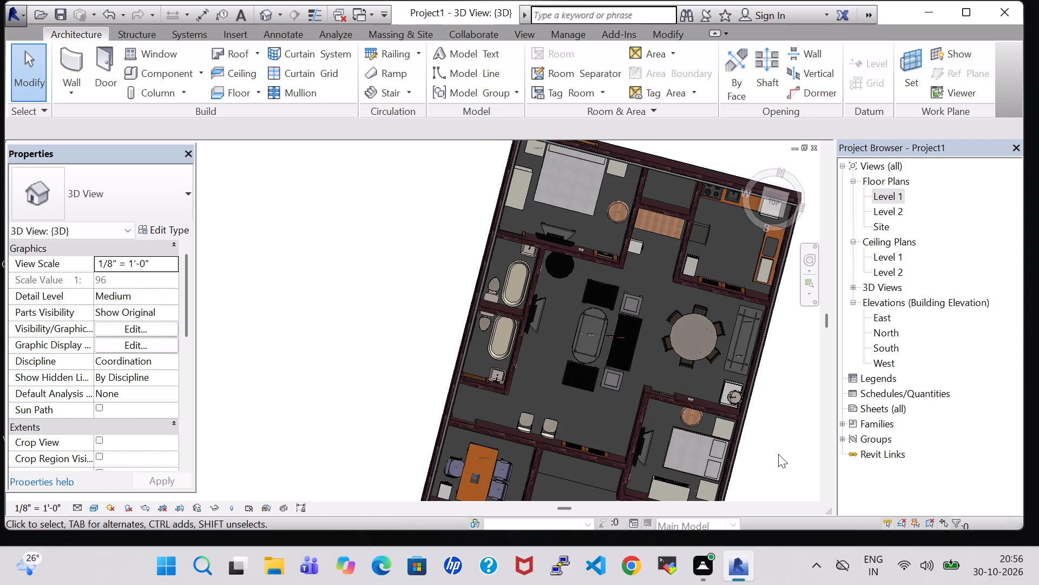
middle_click_drag(780, 419, 804, 421)
middle_click(806, 421, "shift")
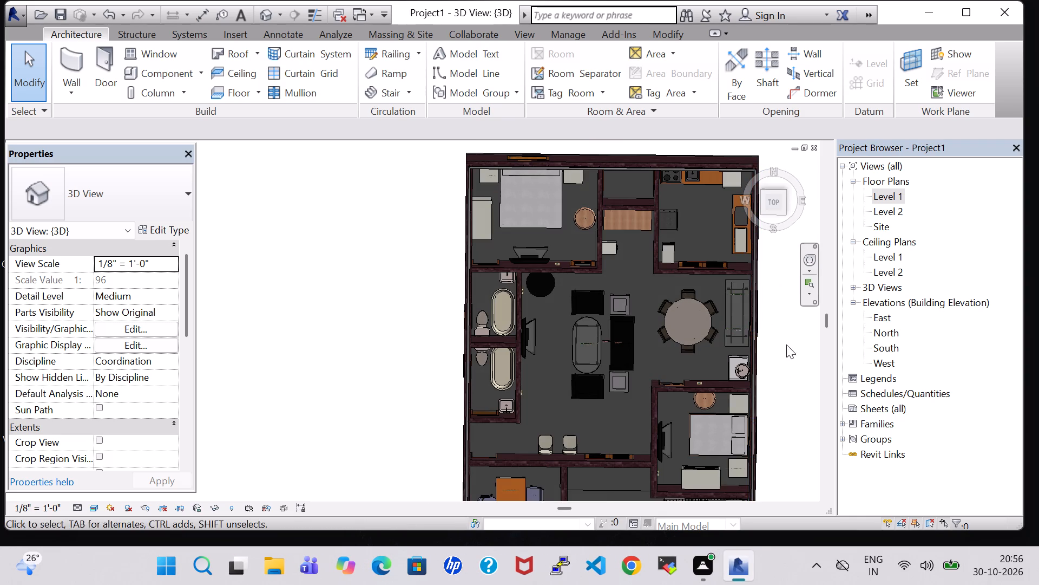
middle_click_drag(786, 344, 730, 346)
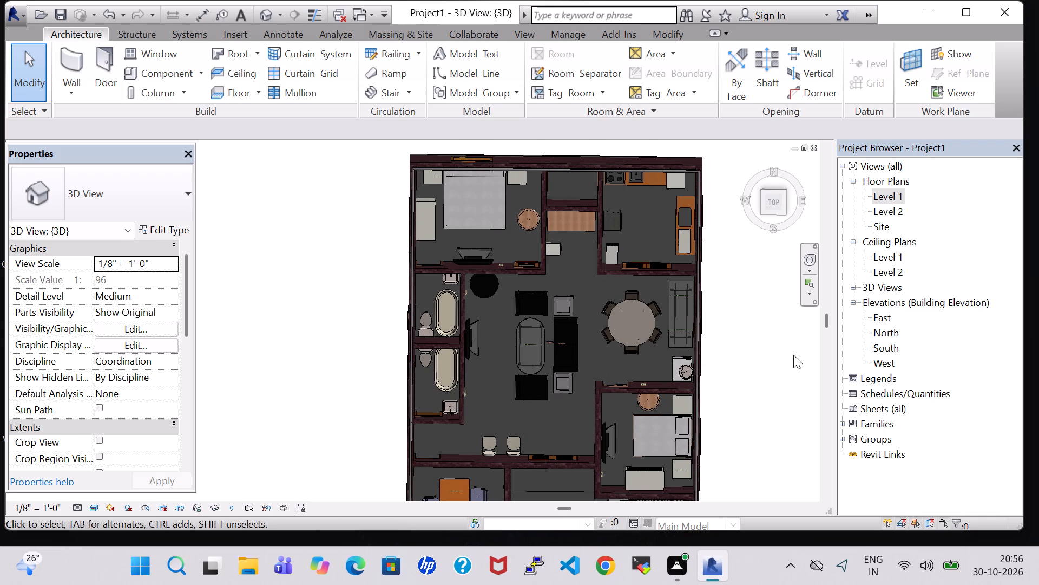
scroll(790, 356, "down", 1)
middle_click_drag(784, 380, 719, 330)
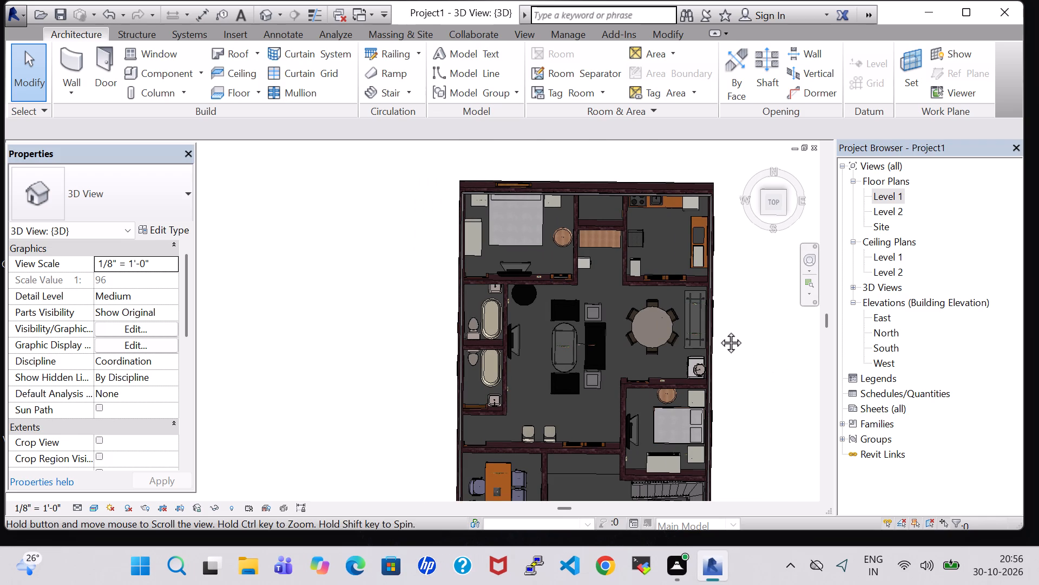
middle_click_drag(719, 330, 711, 327)
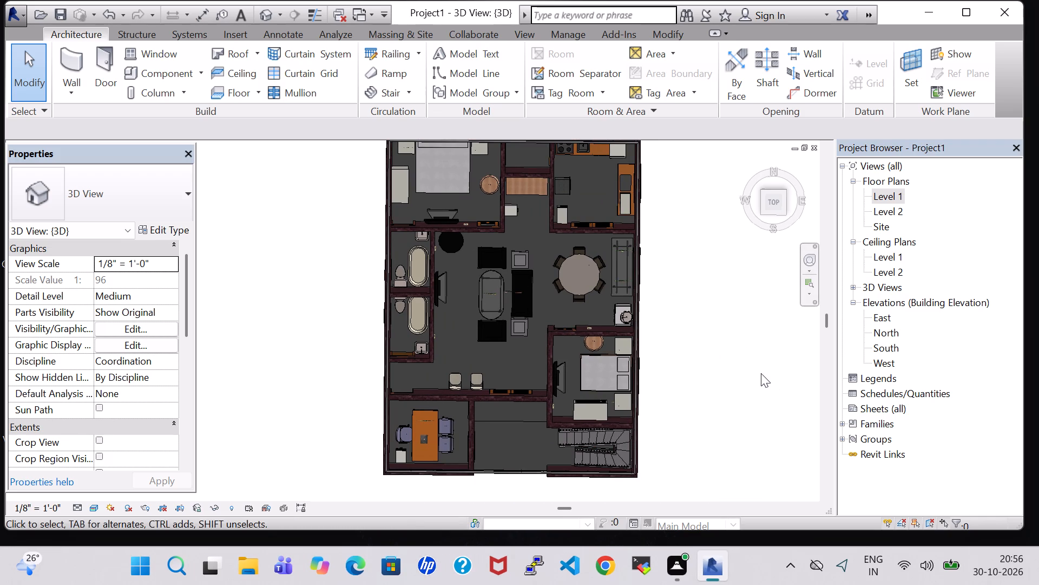
middle_click_drag(717, 327, 719, 341)
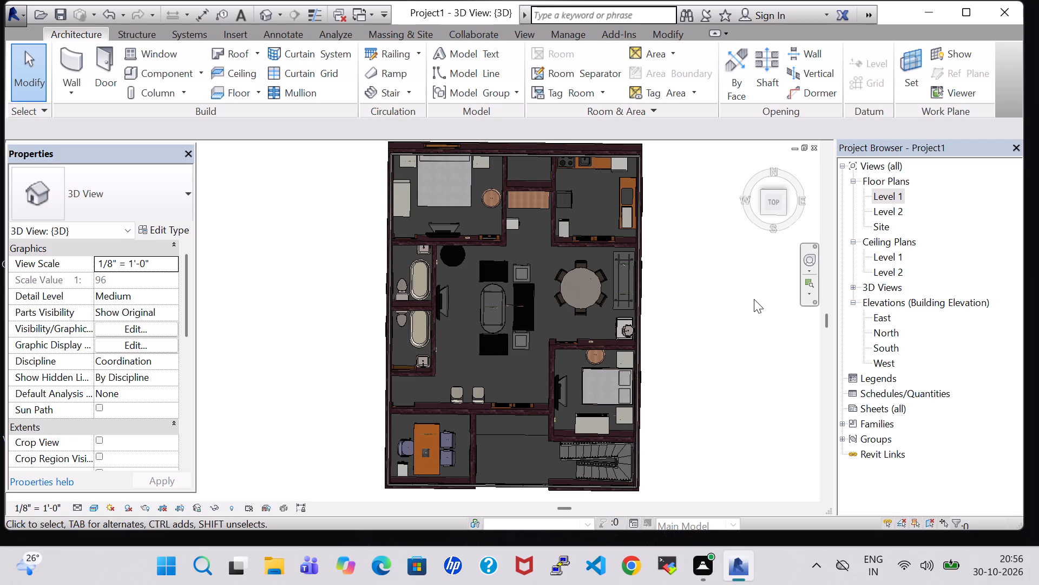
Examine the complete furnished layout in the Level 1 floor plan.
double_click(898, 193)
scroll(565, 289, "down", 5)
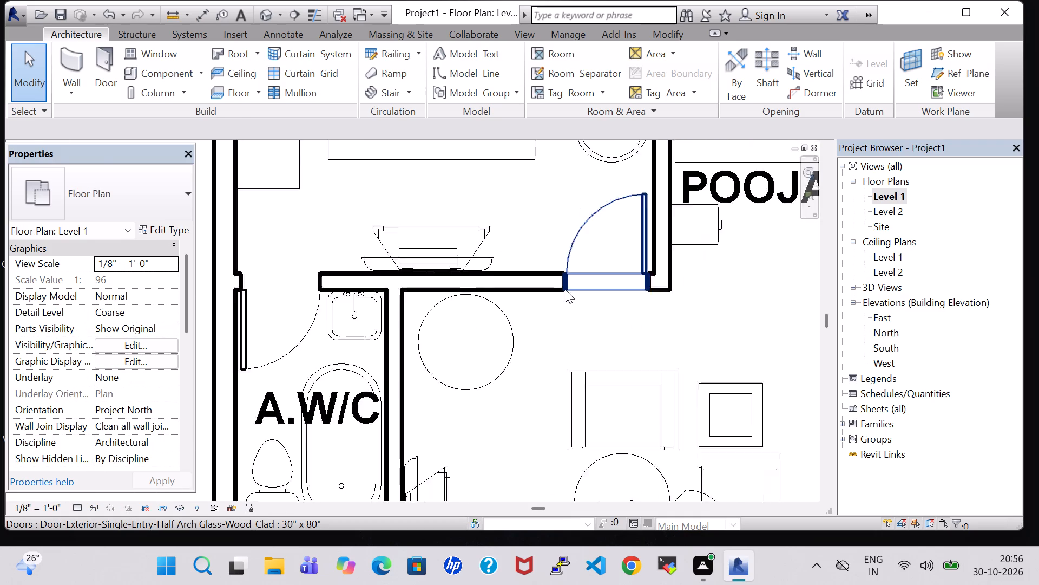
scroll(565, 289, "down", 10)
middle_click_drag(742, 310, 674, 281)
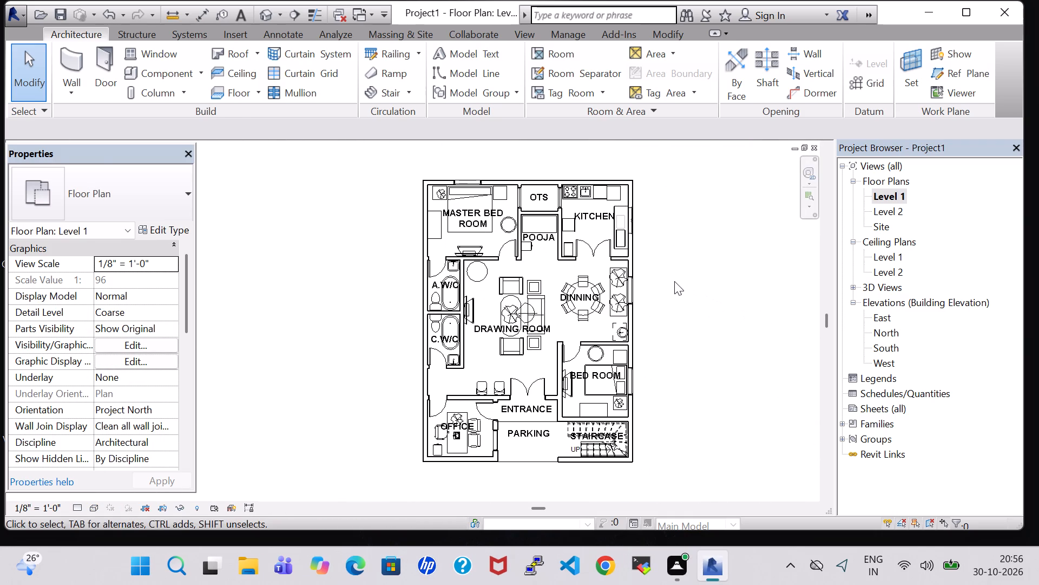
scroll(674, 281, "up", 2)
middle_click_drag(678, 281, 684, 281)
scroll(684, 281, "down", 1)
middle_click_drag(684, 281, 682, 273)
scroll(682, 273, "up", 1)
middle_click_drag(682, 273, 689, 275)
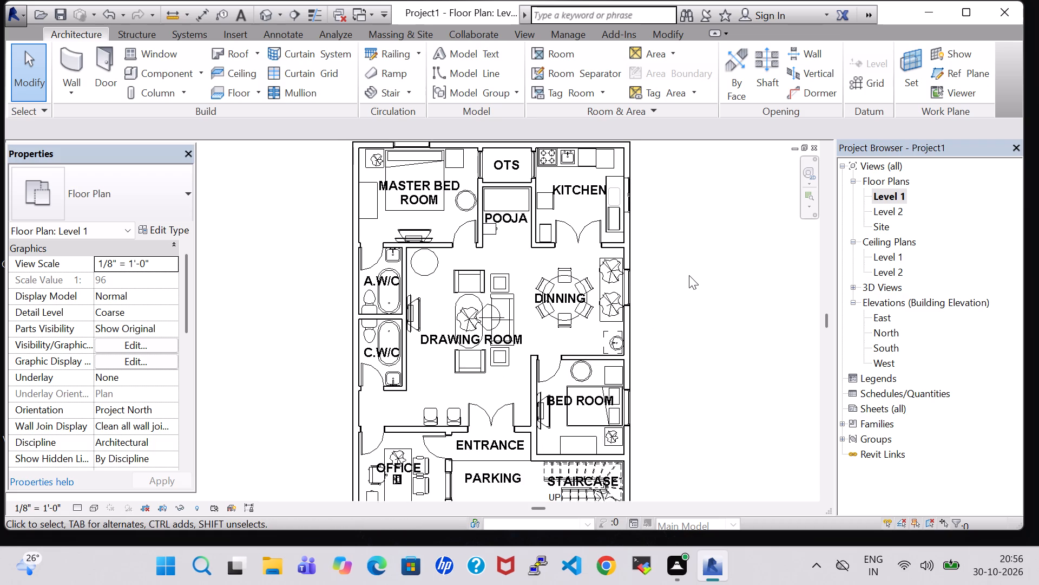
scroll(689, 275, "down", 1)
middle_click_drag(689, 275, 683, 271)
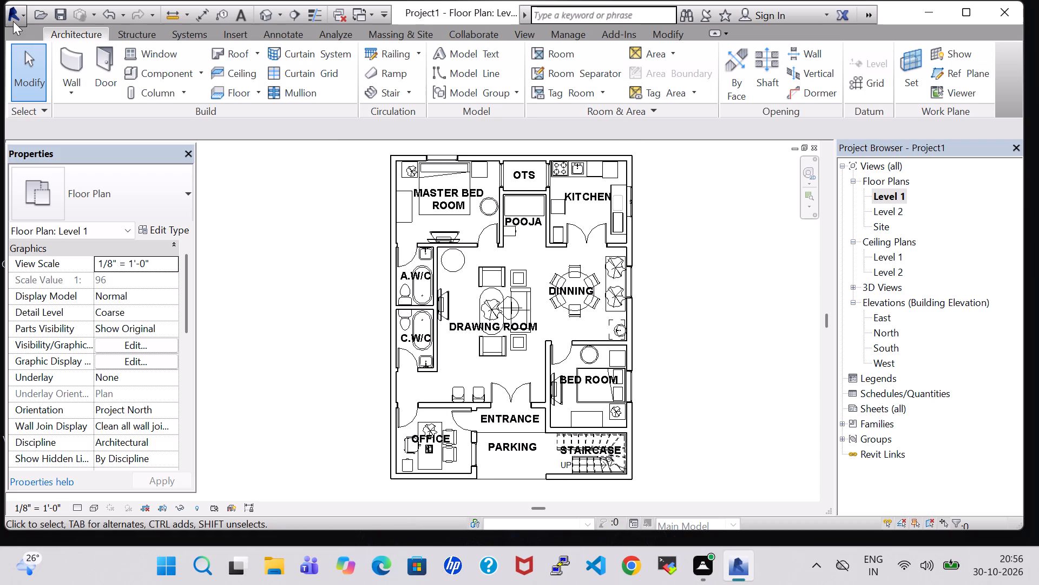
Save the project under the name Project119 in the work folder on the Desktop.
left_click(13, 21)
left_click(103, 211)
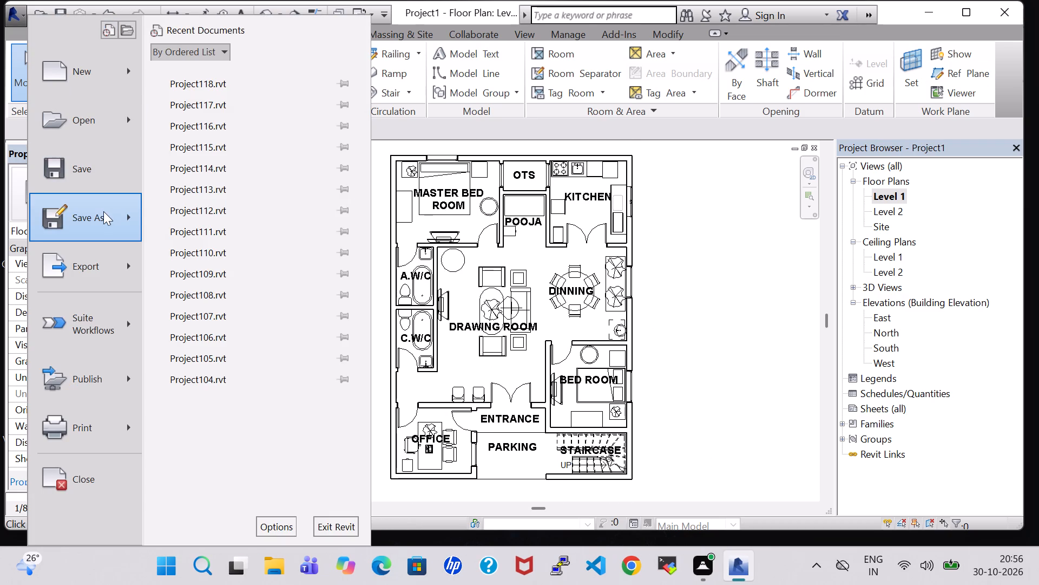
left_click(261, 99)
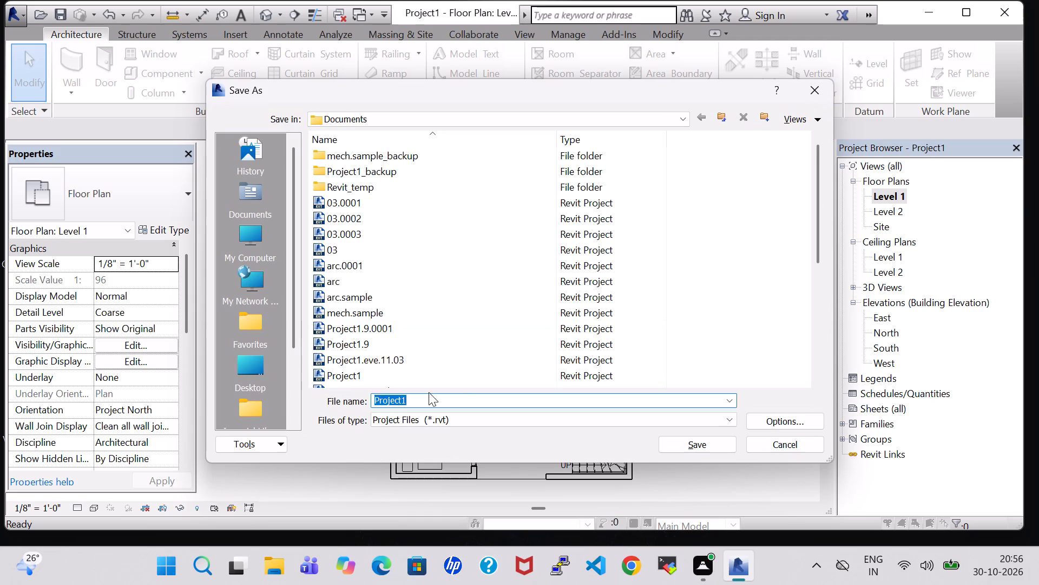
double_click(251, 360)
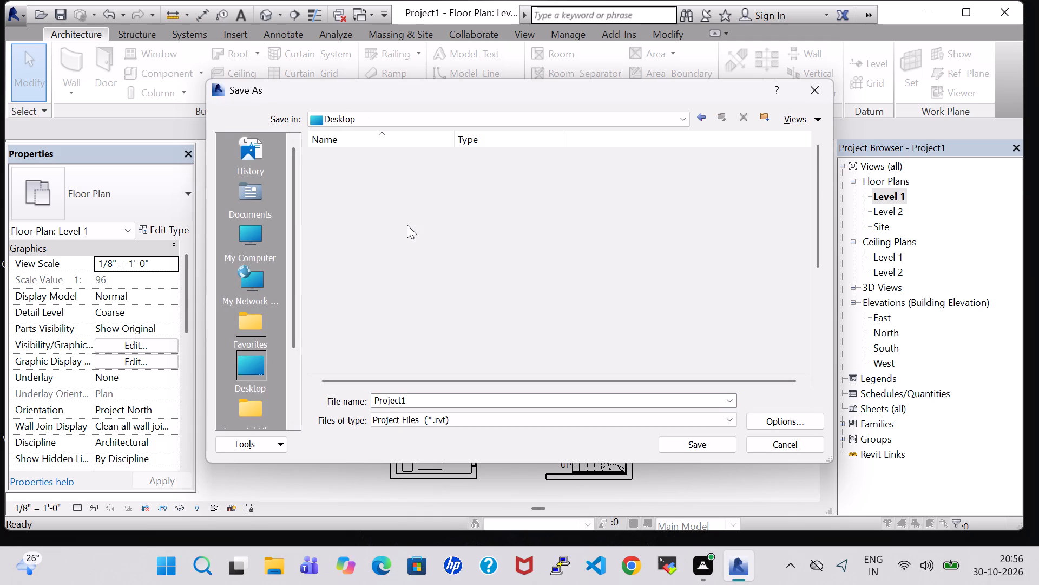
scroll(407, 225, "down", 2)
double_click(351, 359)
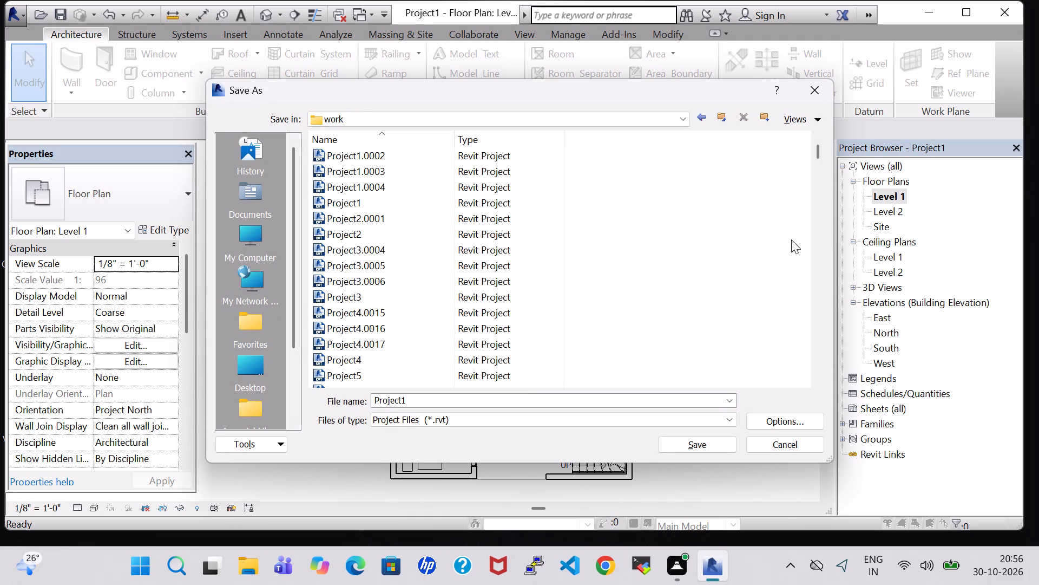
left_click_drag(818, 149, 832, 343)
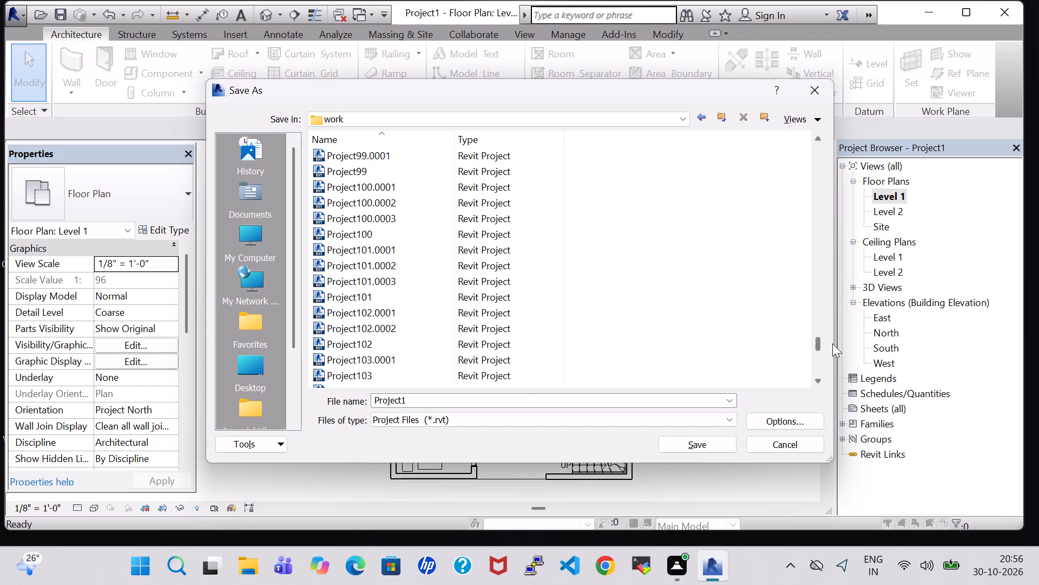
left_click_drag(832, 343, 836, 369)
double_click(416, 404)
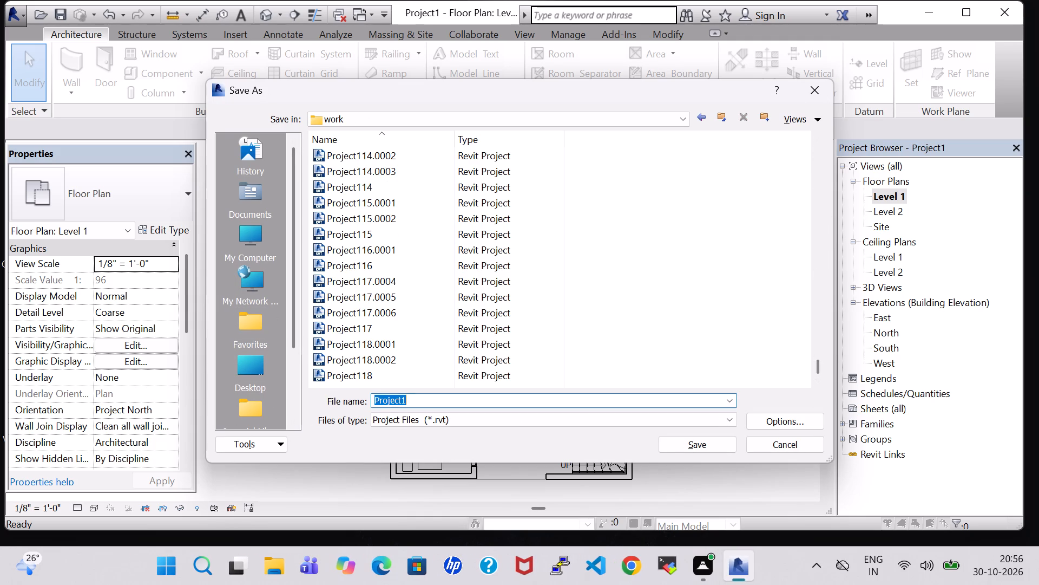
left_click(416, 404)
type("19")
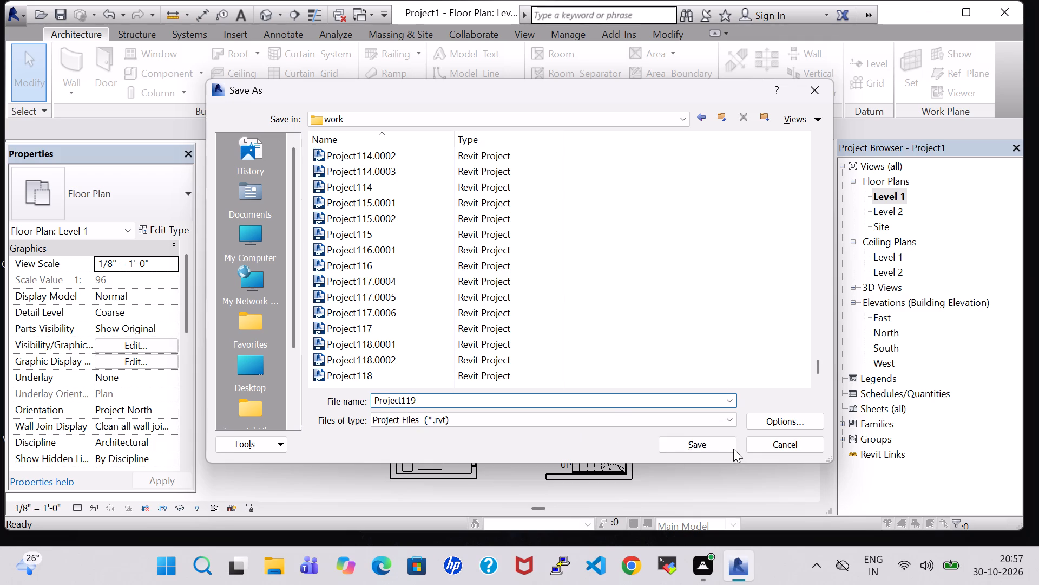
left_click(719, 447)
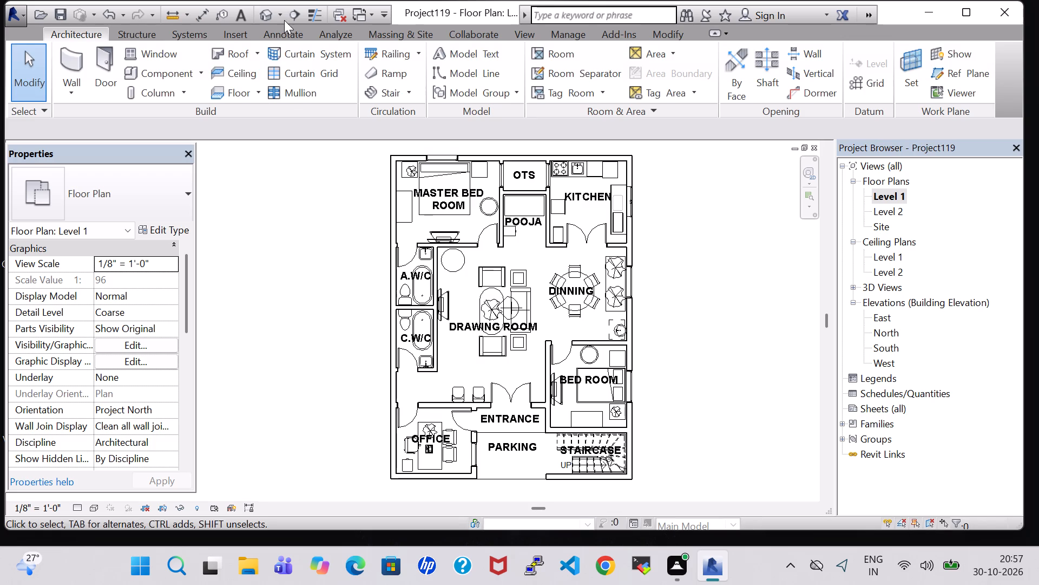
Save the project again with the 3D top view of the whole house open.
left_click(268, 14)
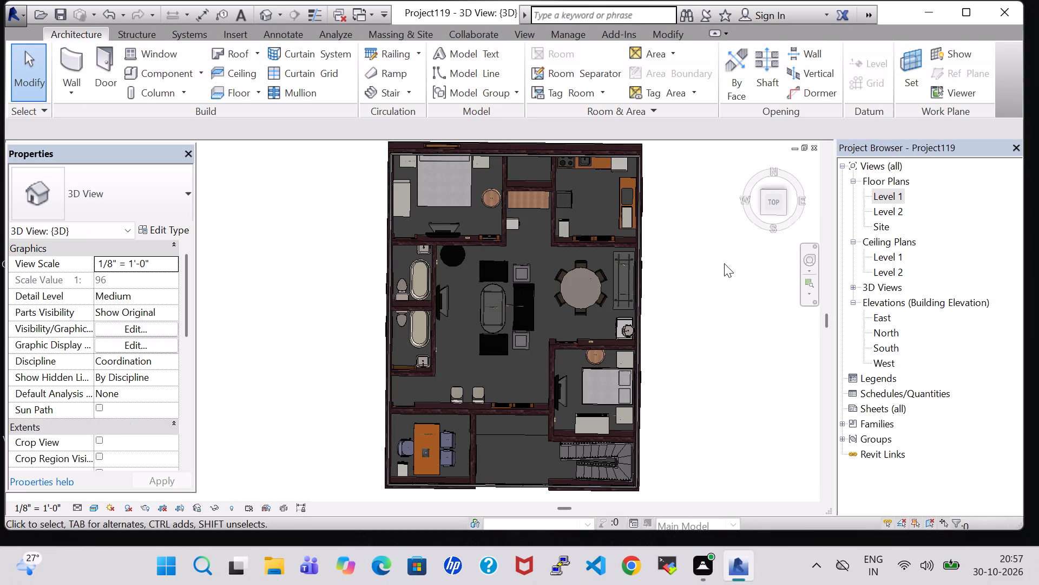
key("Down")
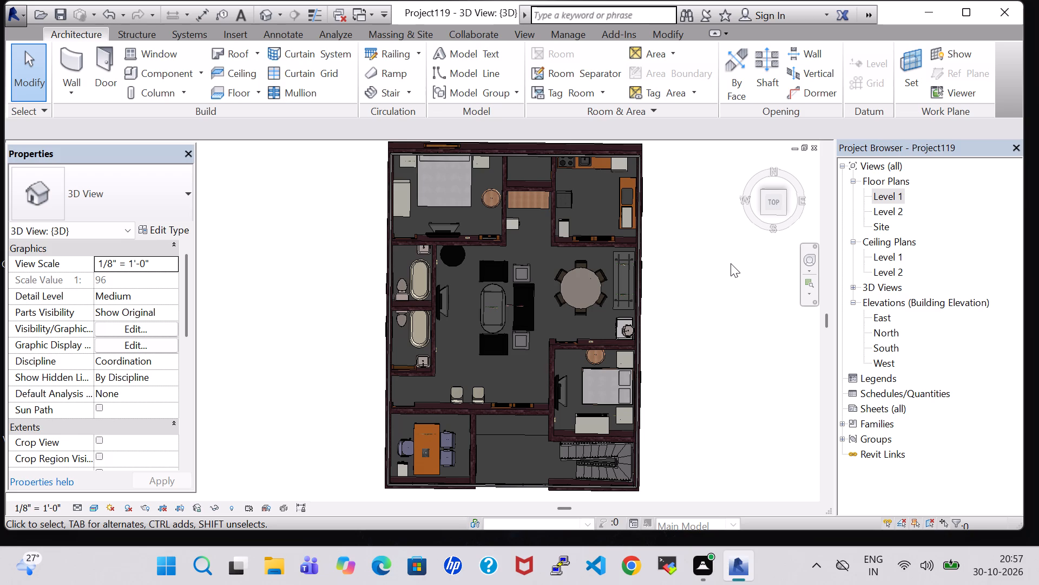
middle_click_drag(731, 263, 715, 274)
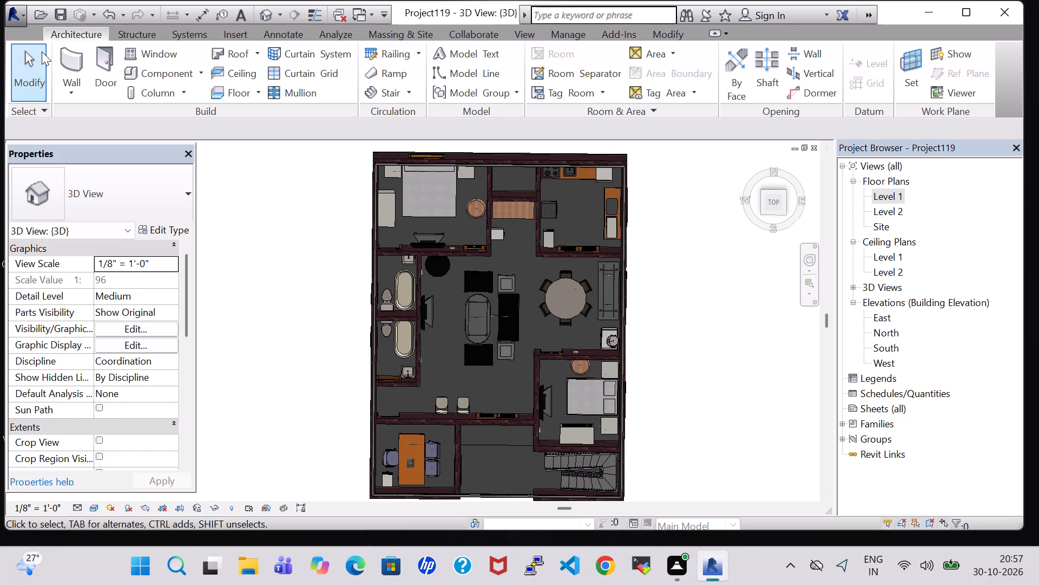
left_click(9, 6)
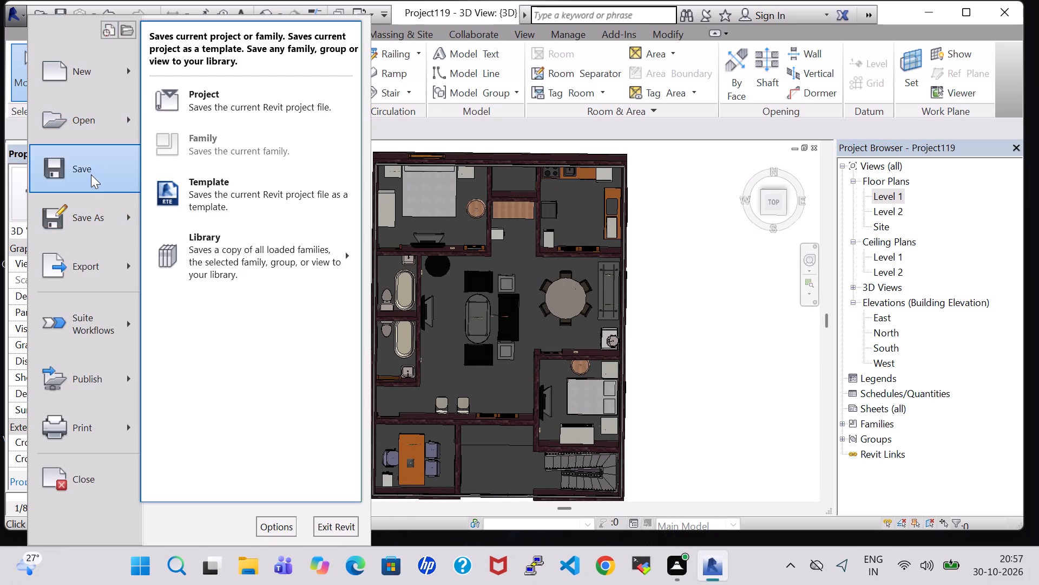
left_click(91, 174)
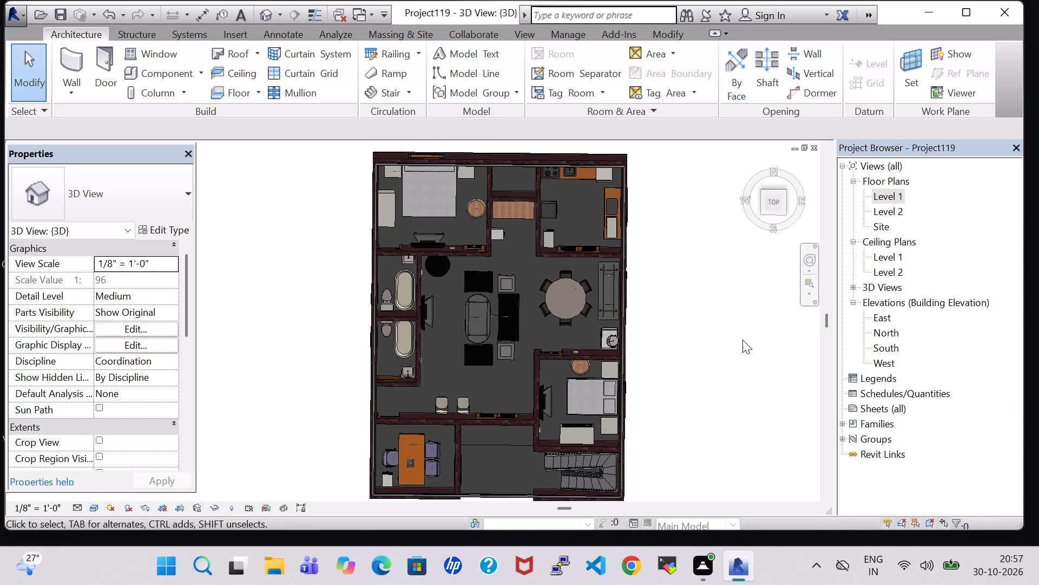
Export the model as an IFC 2x3 file named Project119 in the work folder.
left_click(16, 16)
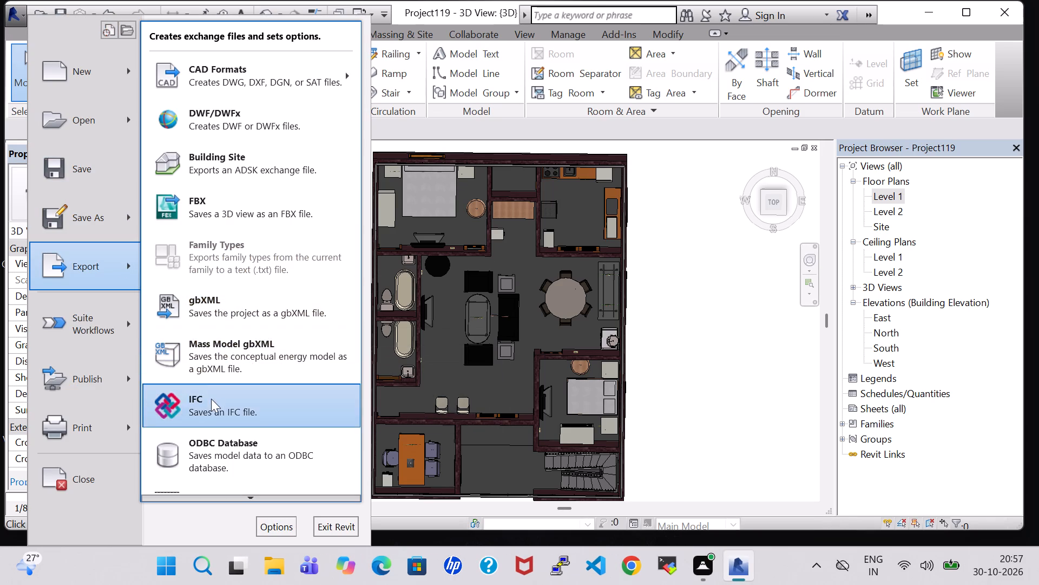
left_click(210, 402)
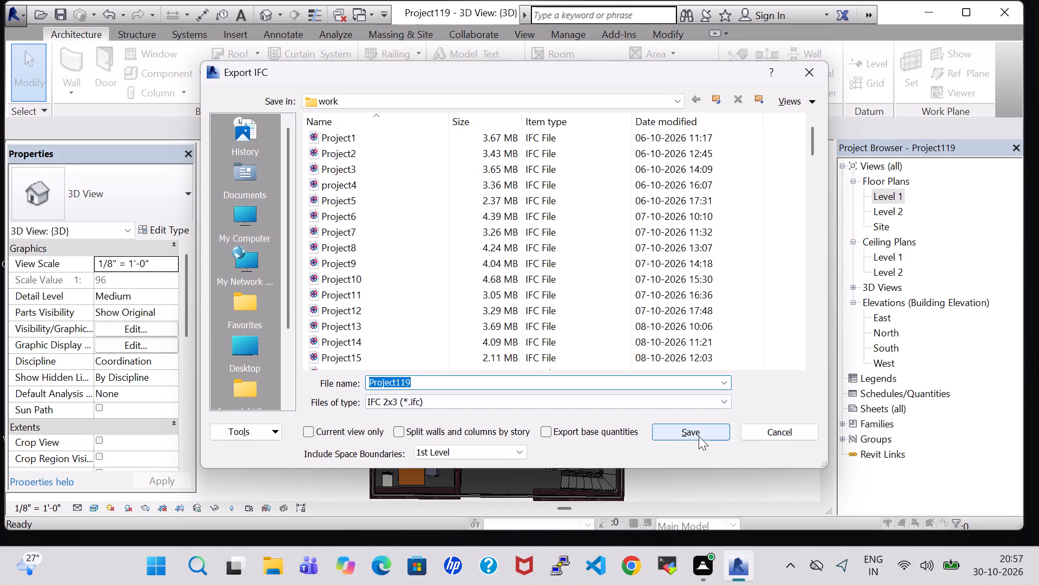
left_click(699, 436)
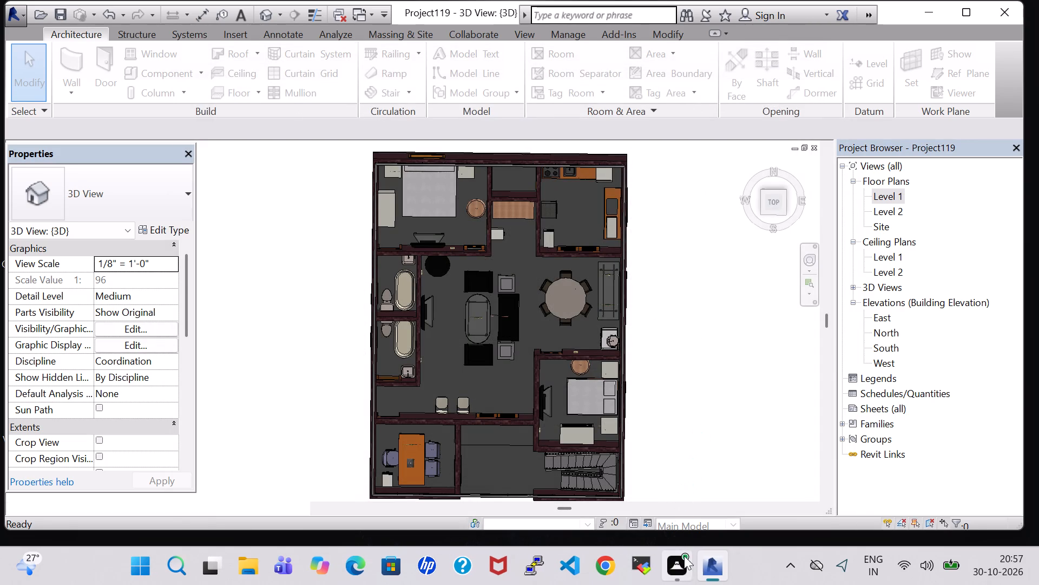